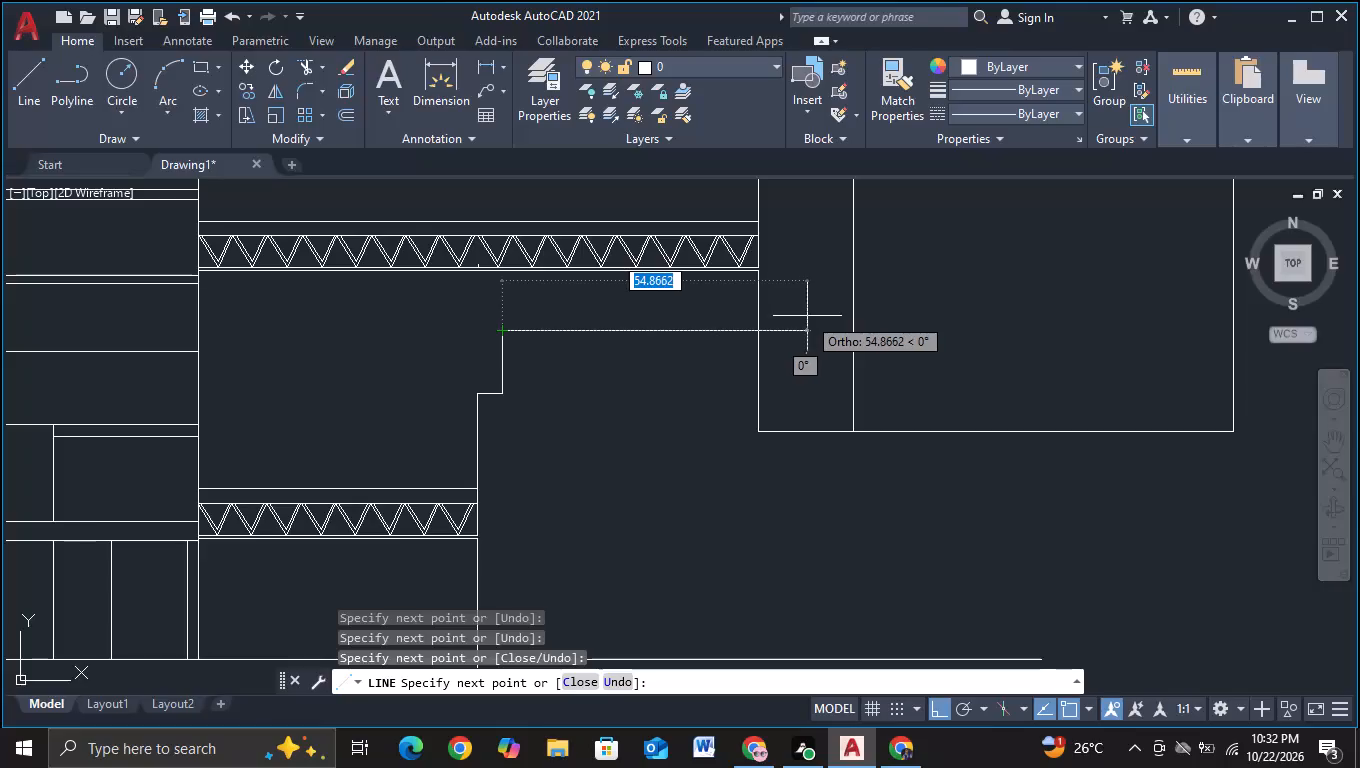
Finish the stepped block outline with its long top edge, right side and a bottom edge running back past the vertical wall line.
{"action": "left_click", "coordinate": [818, 320]}
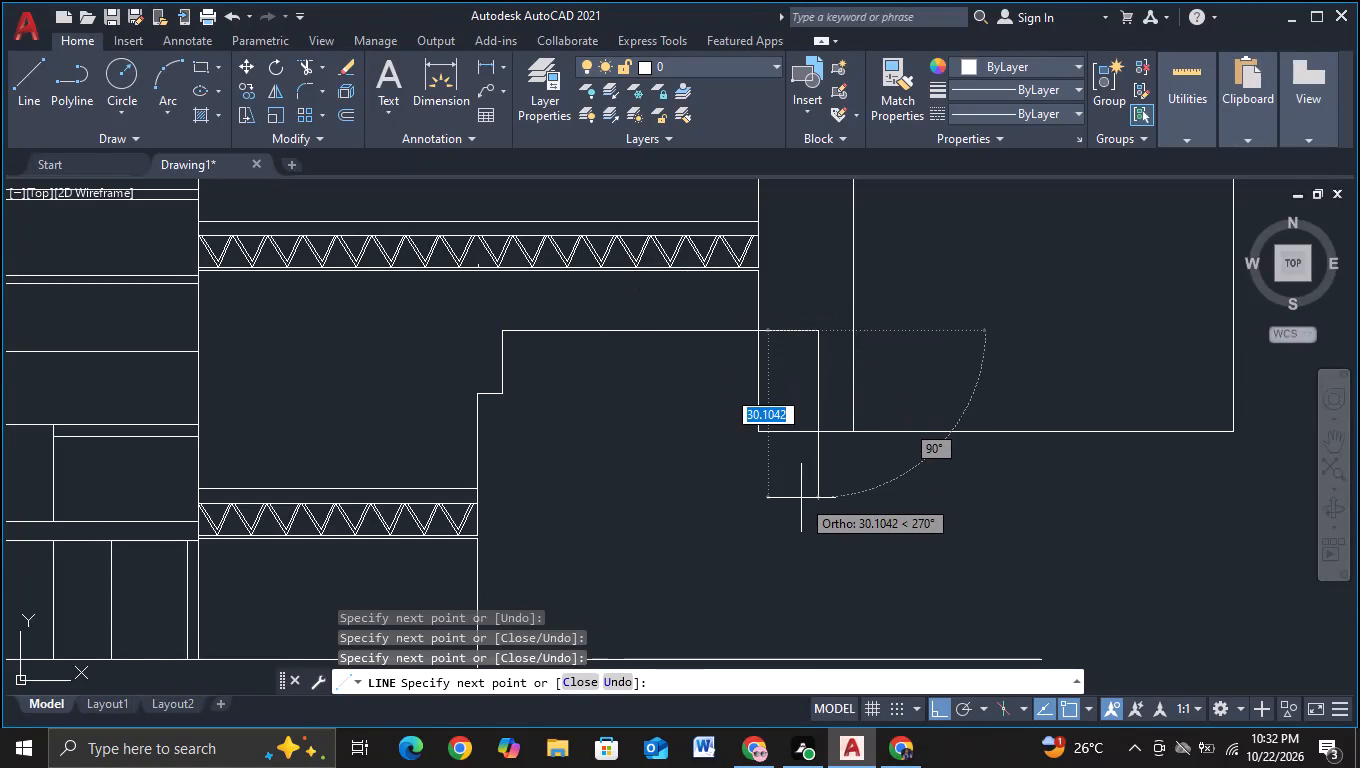
{"action": "left_click", "coordinate": [798, 462]}
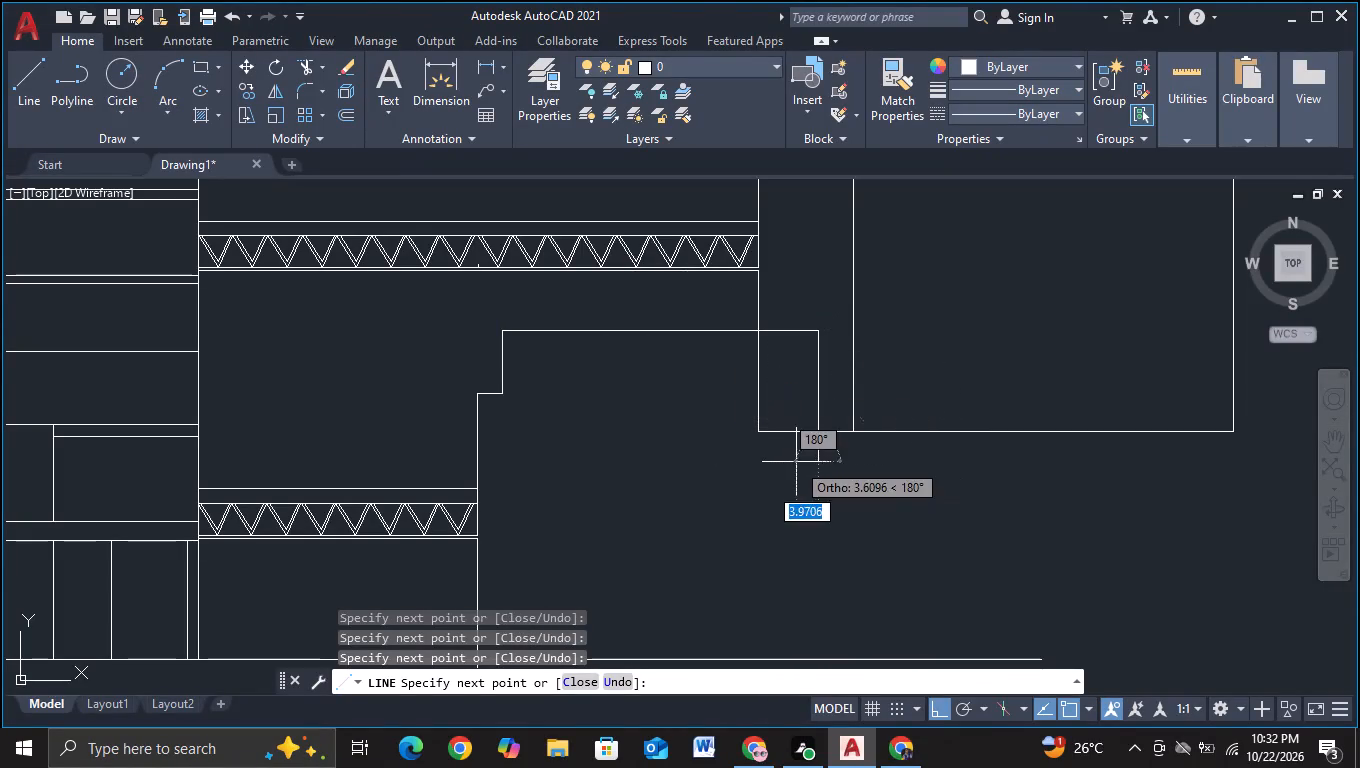
{"action": "left_click", "coordinate": [402, 427]}
{"action": "key", "text": "Escape"}
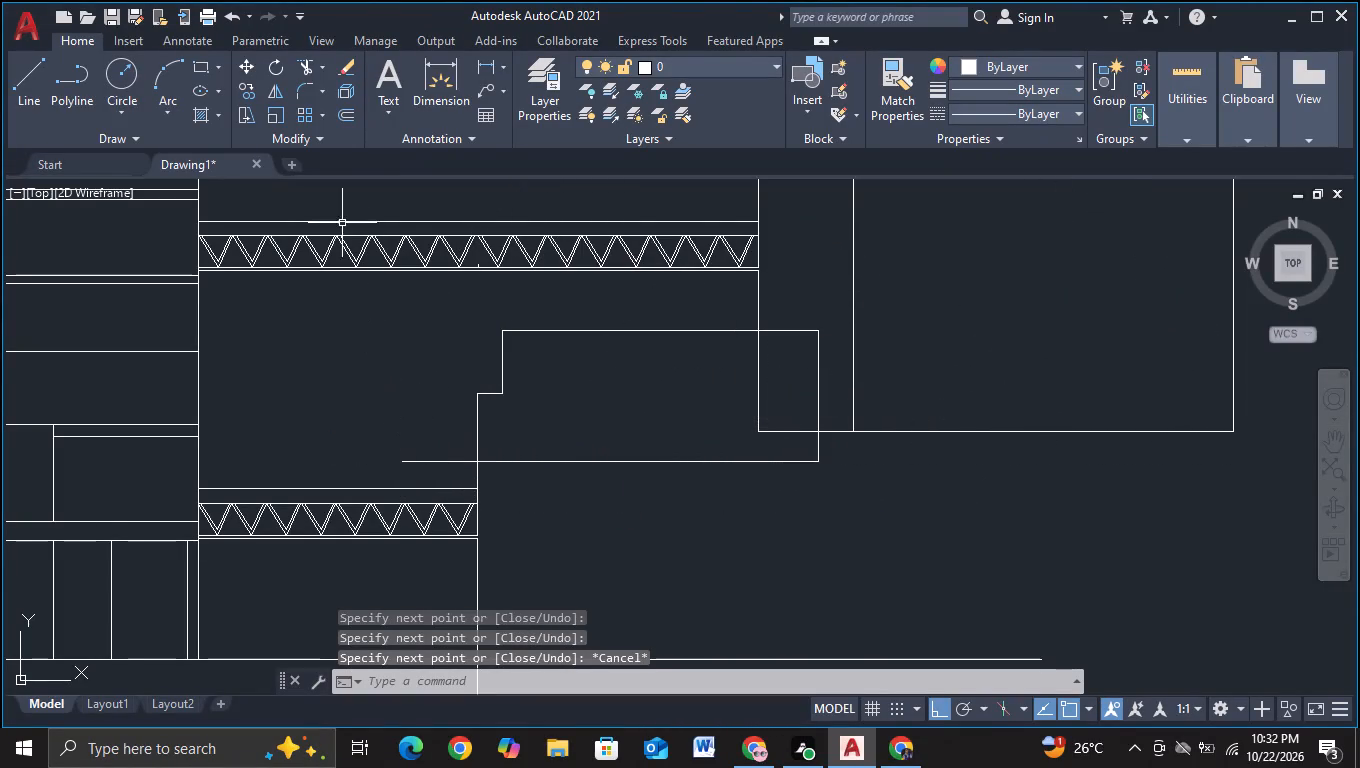
Trim the block's bottom edge where it overshoots the vertical wall line above the lower truss.
{"action": "left_click", "coordinate": [302, 68]}
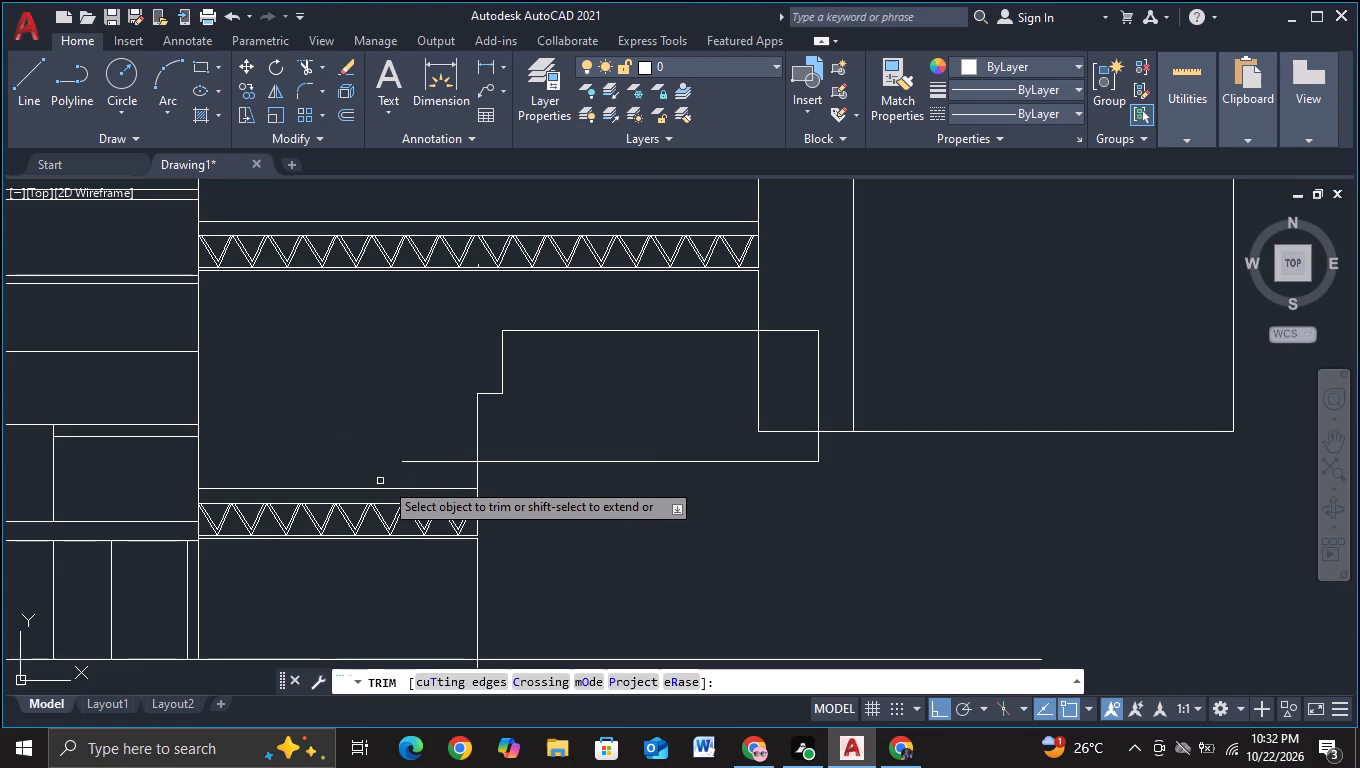
{"action": "left_click_drag", "start_coordinate": [410, 474], "coordinate": [414, 459]}
{"action": "left_click", "coordinate": [418, 429]}
{"action": "key", "text": "Escape"}
Draw a vertical line from inside the stepped block down past the ground line.
{"action": "left_click", "coordinate": [41, 92]}
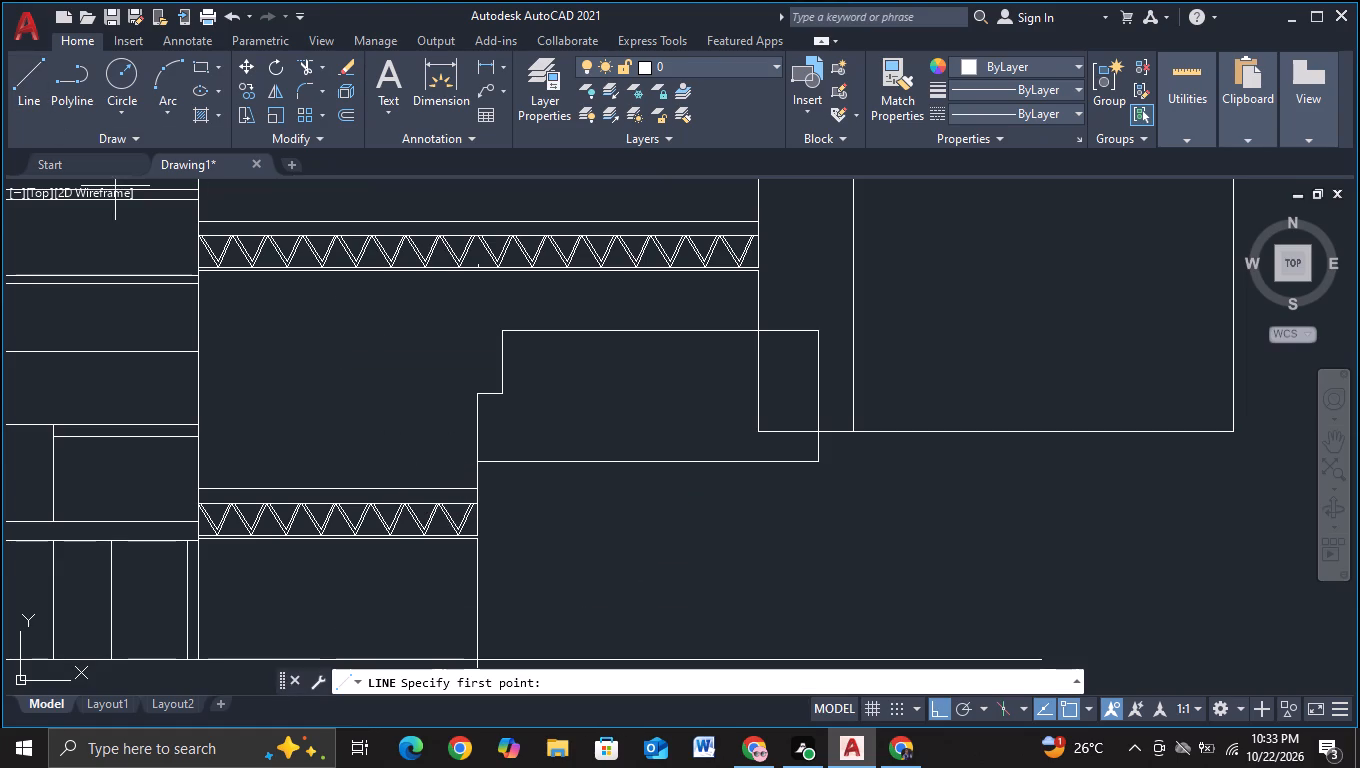
{"action": "middle_click_drag", "start_coordinate": [620, 597], "coordinate": [580, 510]}
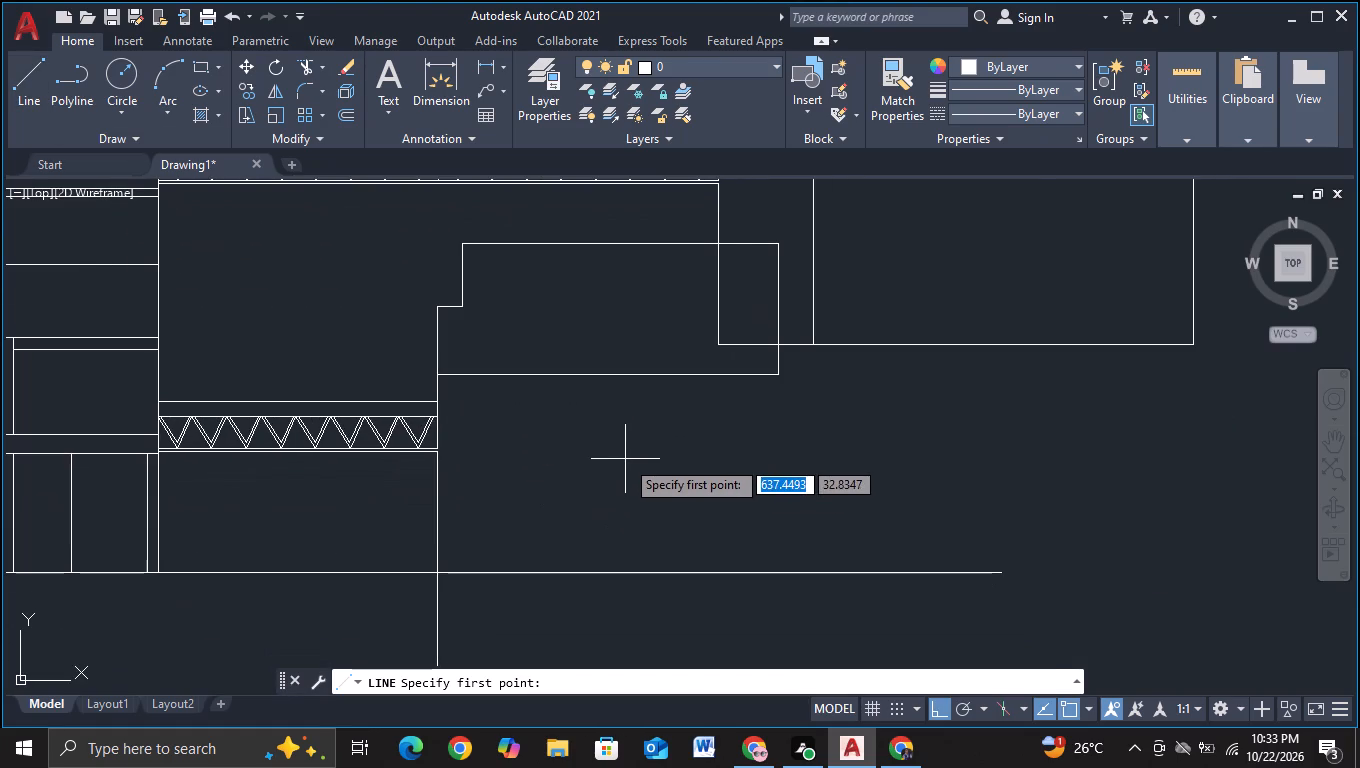
{"action": "left_click", "coordinate": [619, 345]}
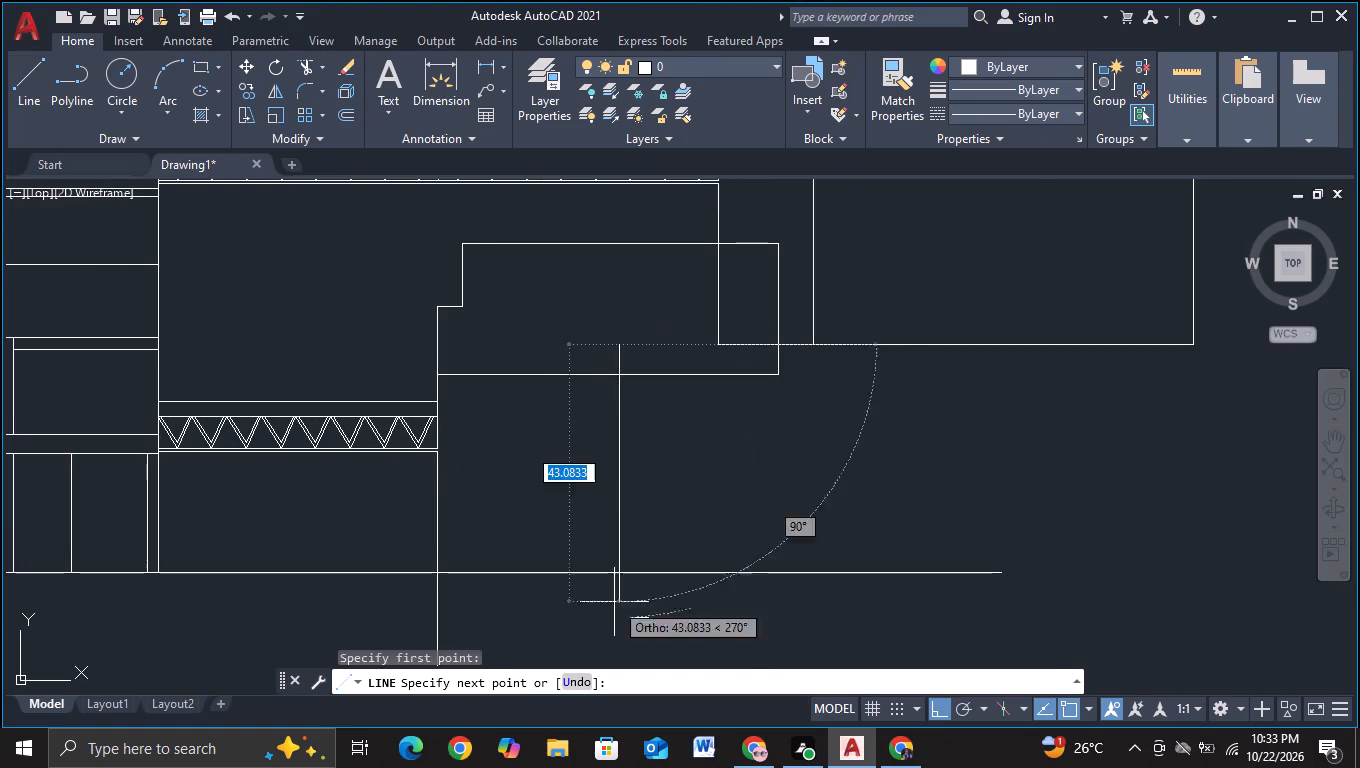
{"action": "left_click", "coordinate": [614, 637]}
{"action": "key", "text": "Escape"}
Trim the new vertical line above the block's bottom edge, and trim both support lines below the ground line.
{"action": "left_click", "coordinate": [304, 60]}
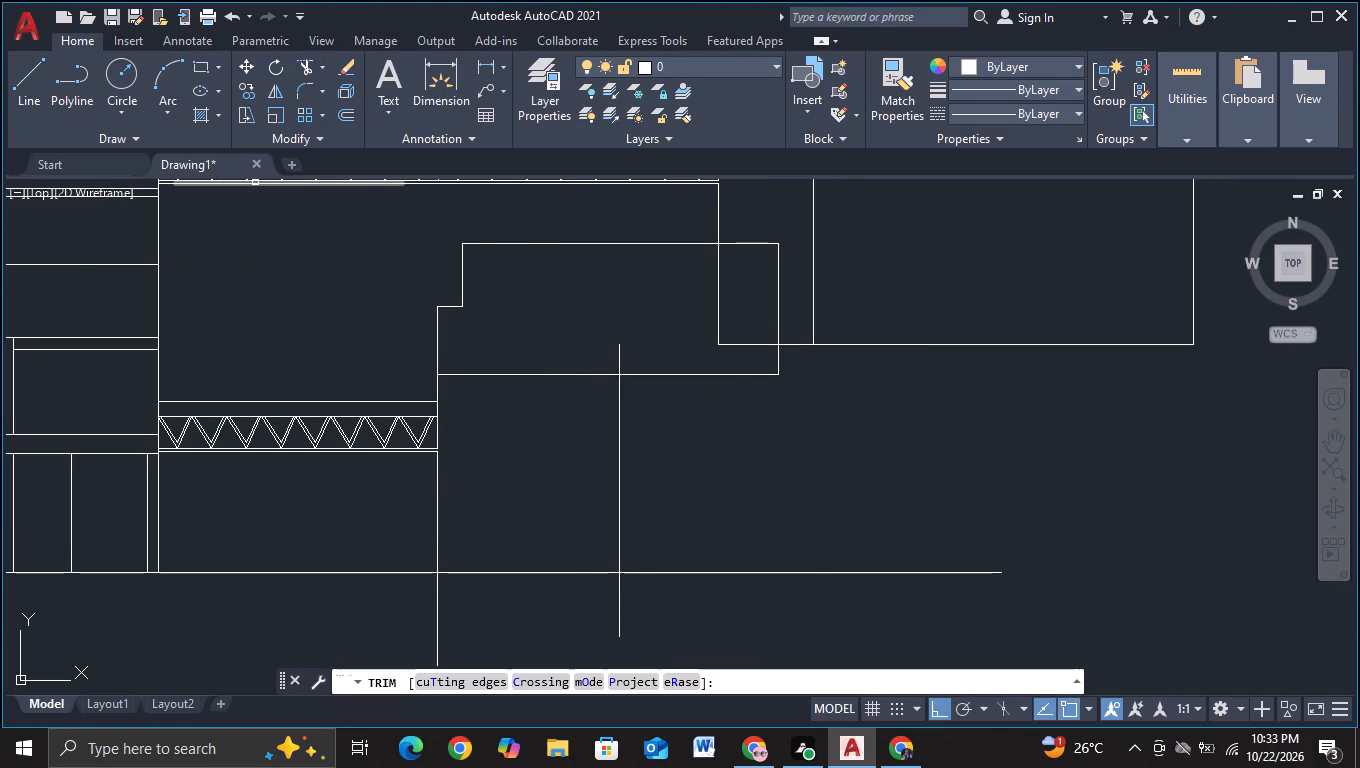
{"action": "left_click_drag", "start_coordinate": [591, 350], "coordinate": [633, 348]}
{"action": "middle_click_drag", "start_coordinate": [640, 518], "coordinate": [652, 395]}
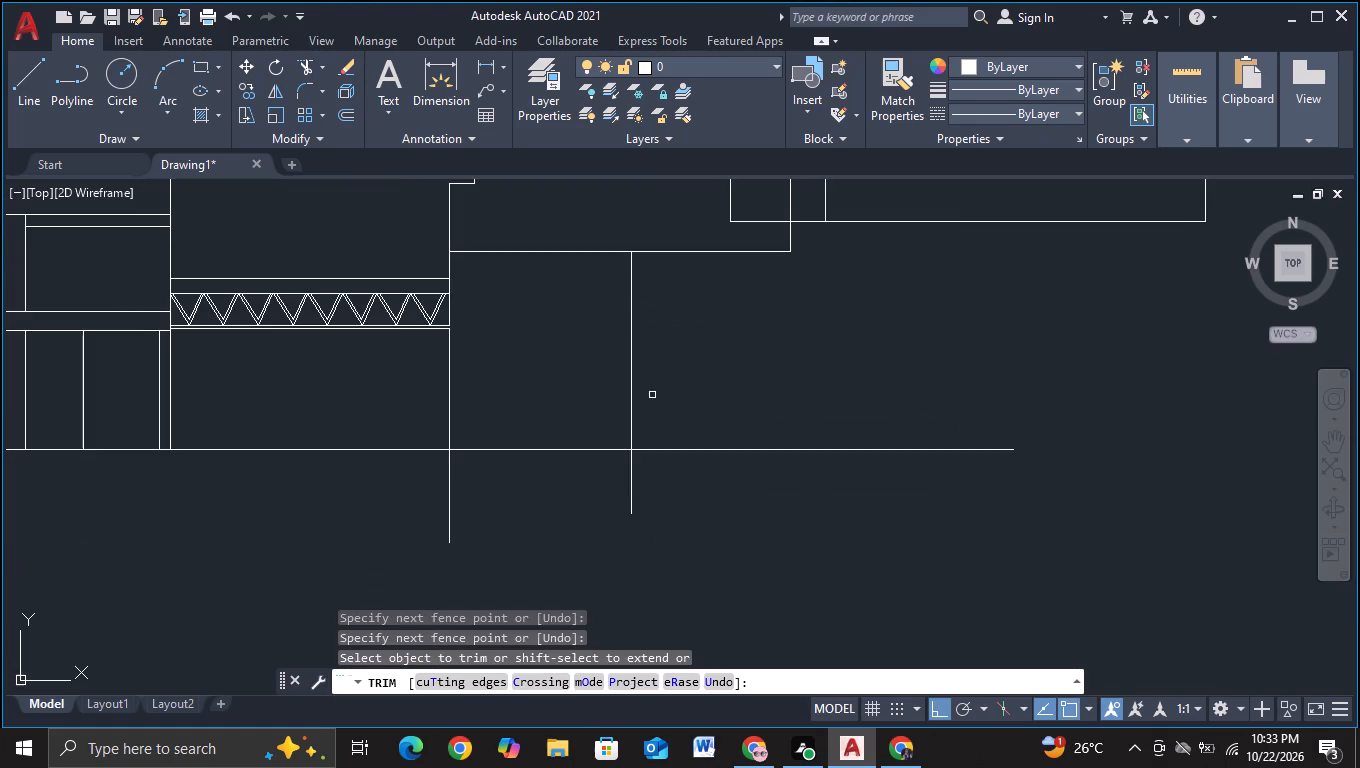
{"action": "left_click_drag", "start_coordinate": [408, 489], "coordinate": [712, 497]}
{"action": "scroll", "coordinate": [714, 497], "scroll_direction": "down", "scroll_amount": 2}
{"action": "middle_click_drag", "start_coordinate": [711, 508], "coordinate": [435, 573]}
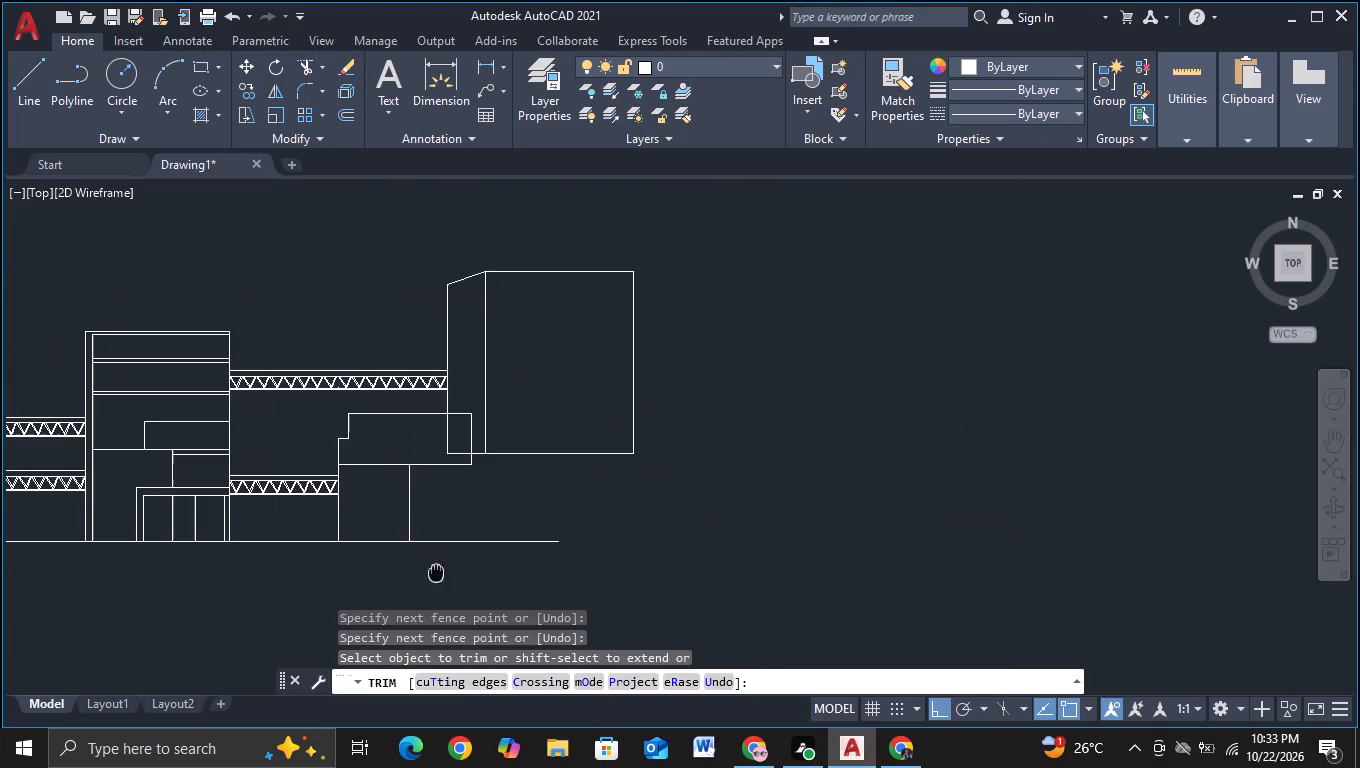
{"action": "key", "text": "Escape"}
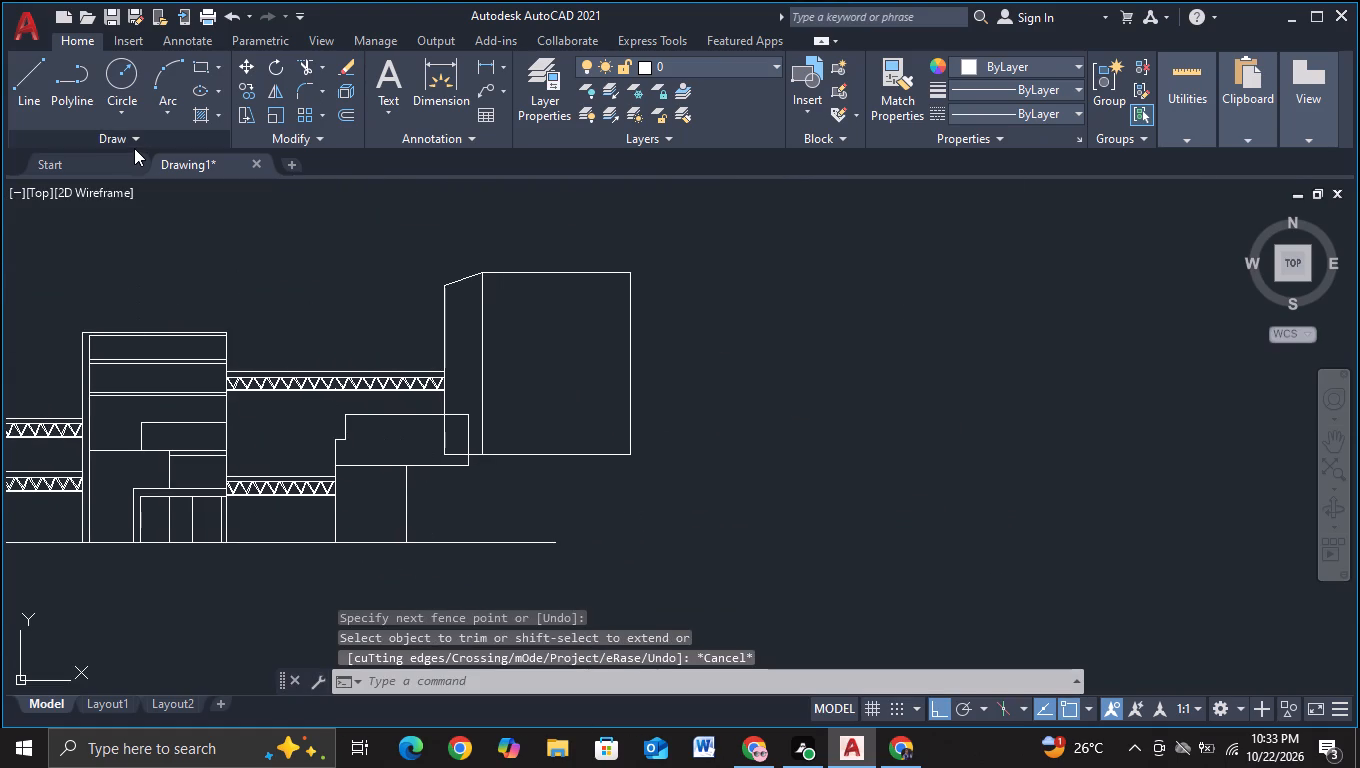
Trim the tall tower's side and bottom lines where they cross inside the stepped block.
{"action": "left_click", "coordinate": [303, 64]}
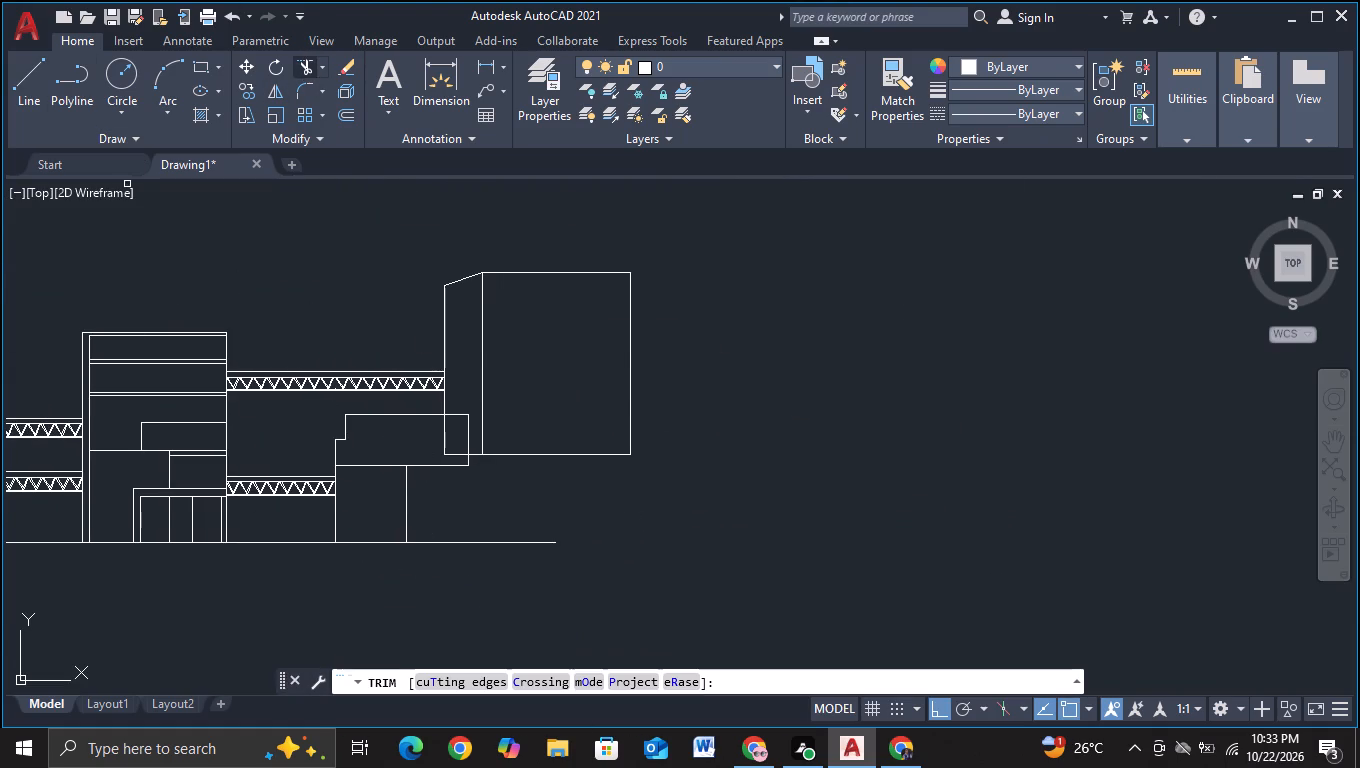
{"action": "left_click", "coordinate": [443, 435]}
{"action": "left_click", "coordinate": [456, 453]}
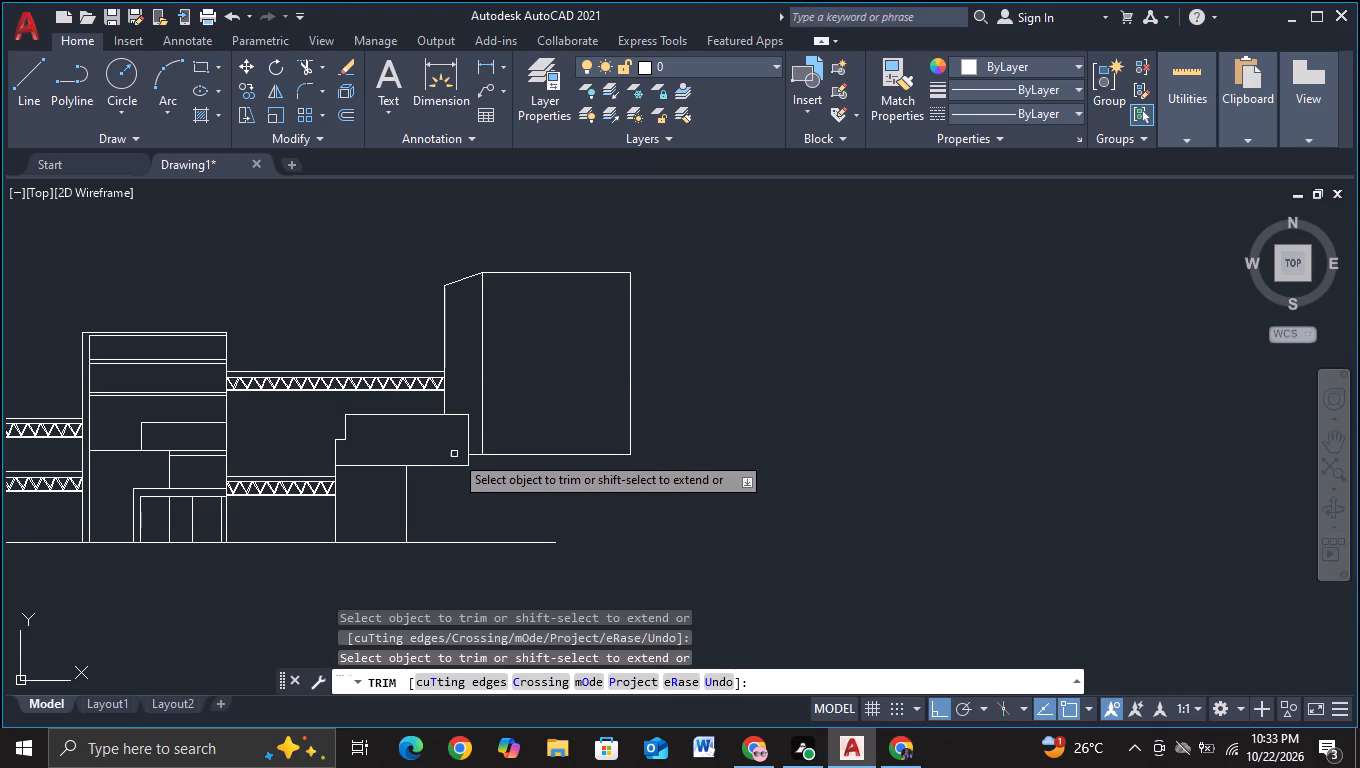
{"action": "key", "text": "Escape"}
Draw a box about 50 wide and 26 high, open at the top, across the tower's bottom edge, with a vertical line inside its right side.
{"action": "middle_click_drag", "start_coordinate": [512, 500], "coordinate": [464, 497]}
{"action": "left_click", "coordinate": [37, 79]}
{"action": "scroll", "coordinate": [465, 237], "scroll_direction": "up", "scroll_amount": 1}
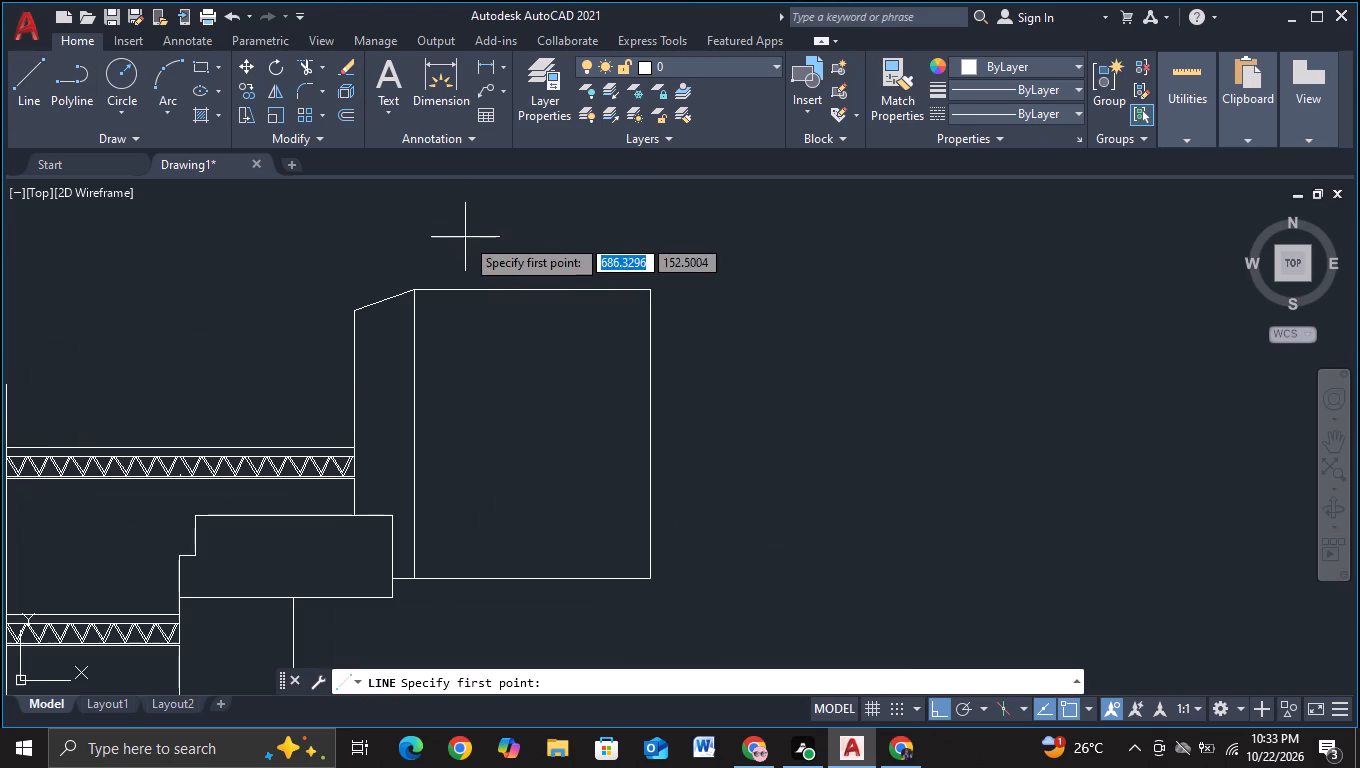
{"action": "middle_click_drag", "start_coordinate": [578, 540], "coordinate": [518, 351]}
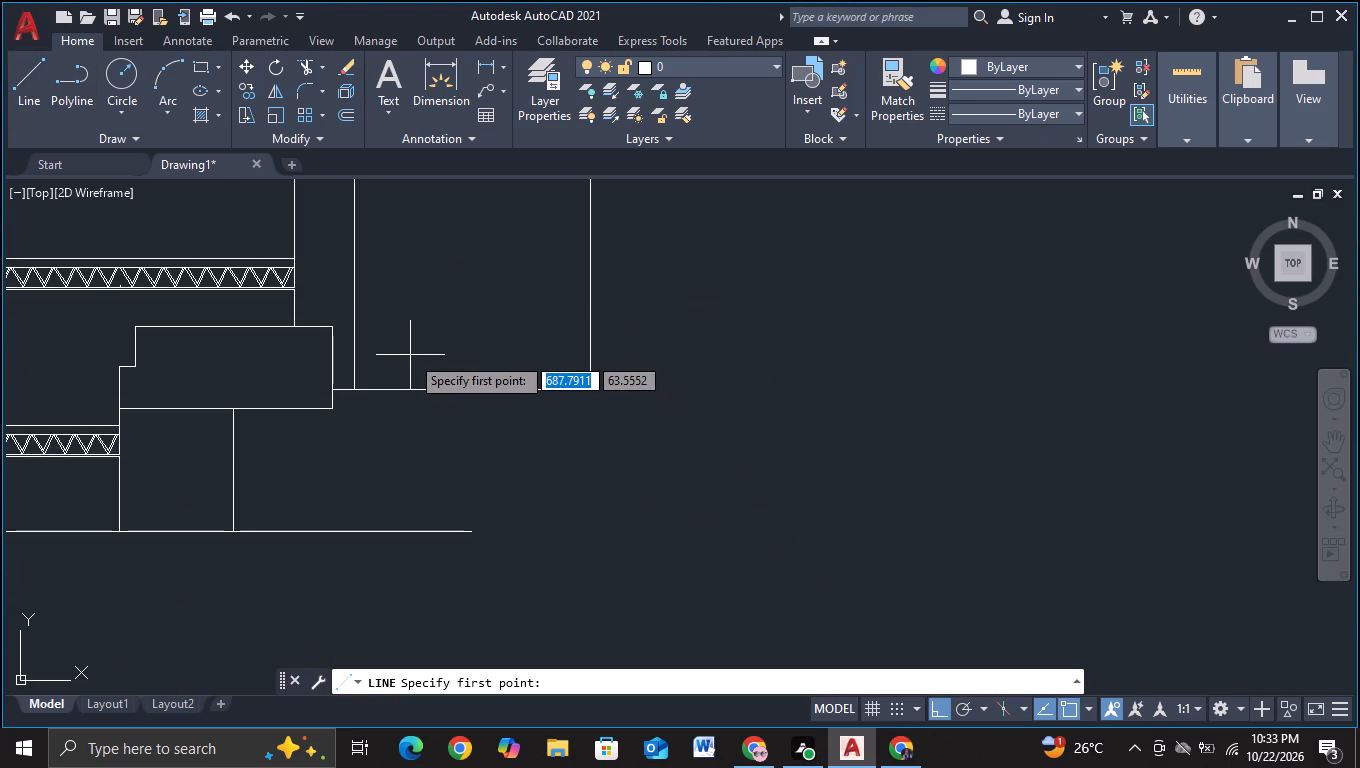
{"action": "left_click", "coordinate": [401, 355]}
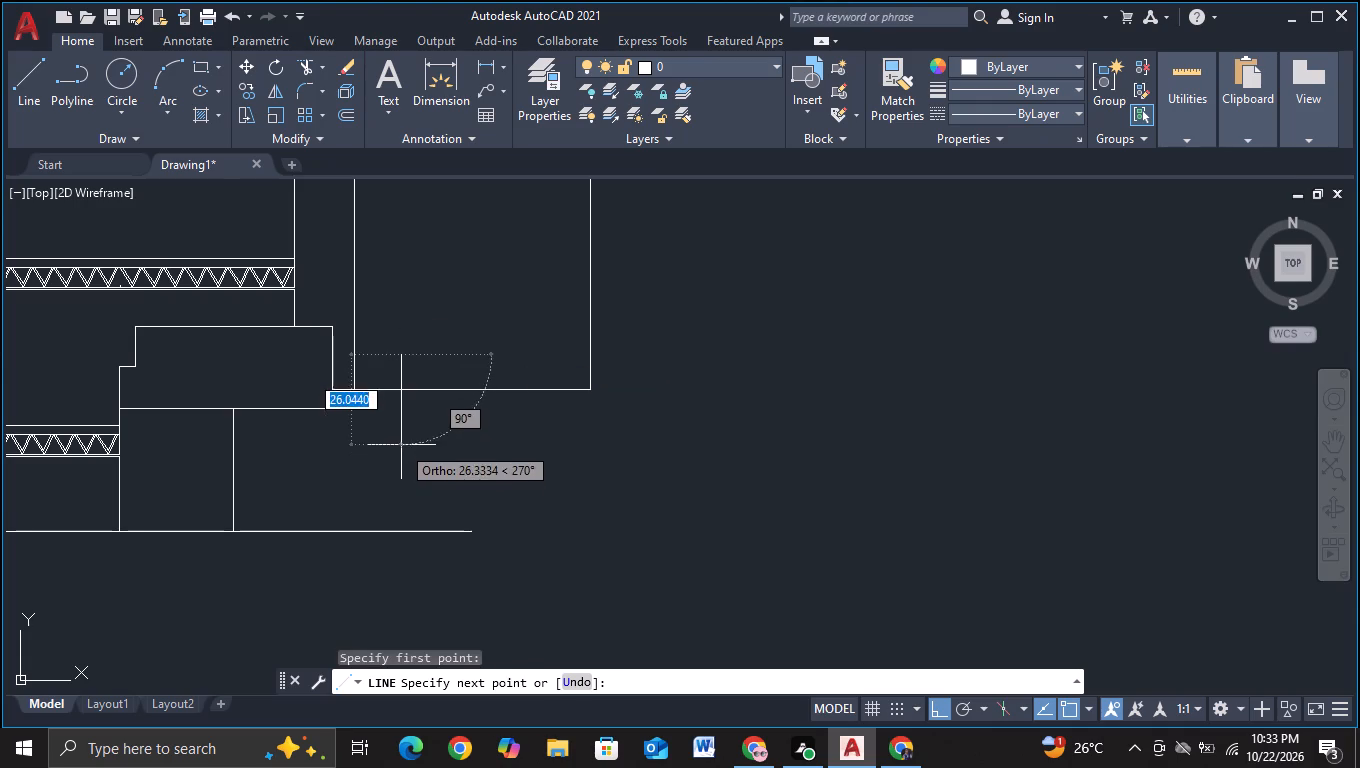
{"action": "left_click", "coordinate": [401, 441]}
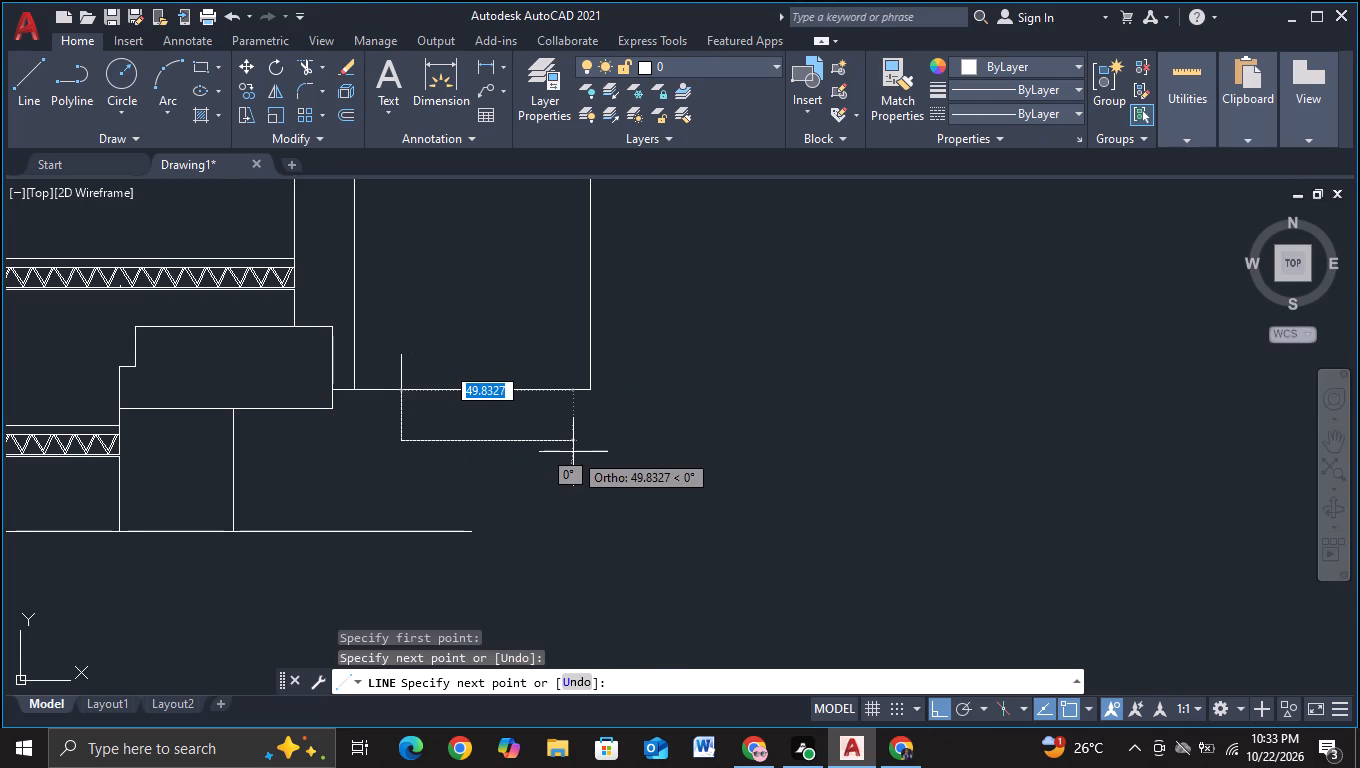
{"action": "left_click", "coordinate": [573, 452]}
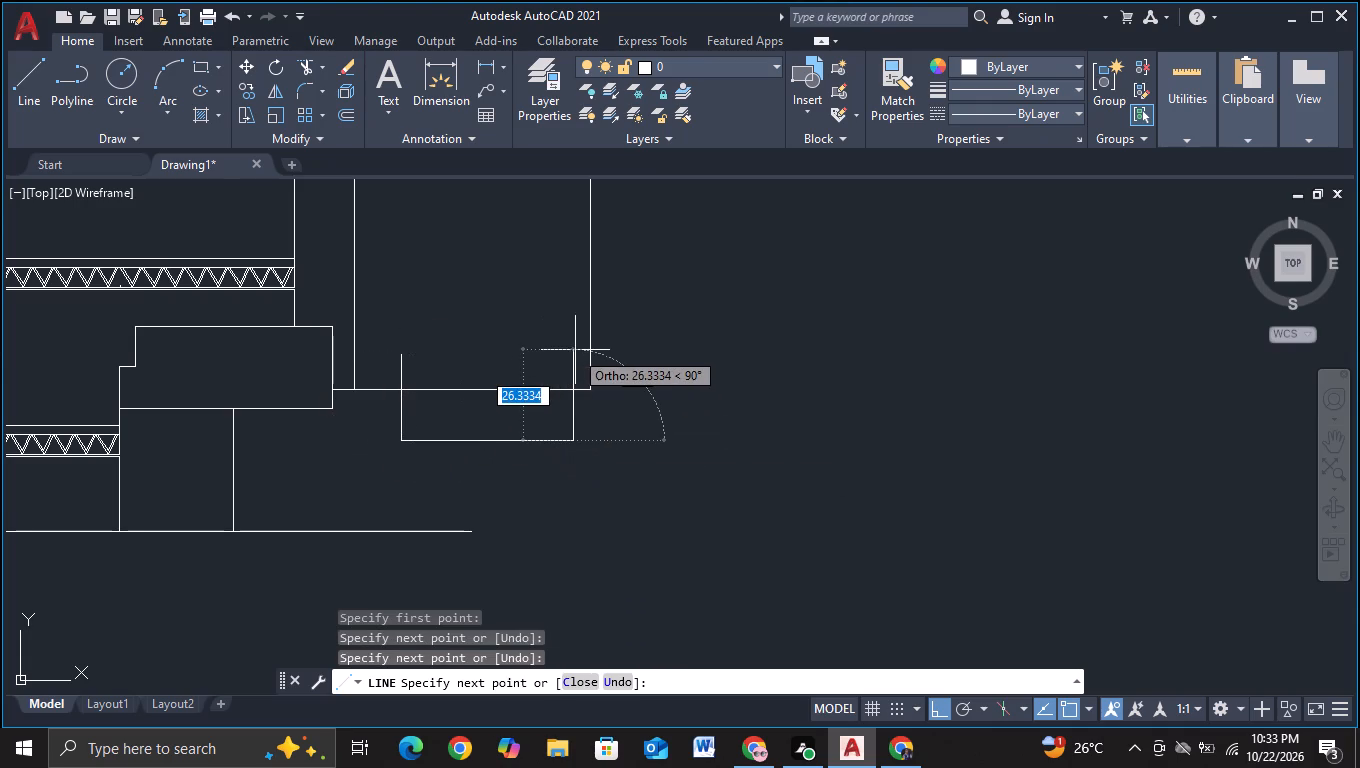
{"action": "left_click", "coordinate": [572, 349]}
{"action": "left_click", "coordinate": [560, 348]}
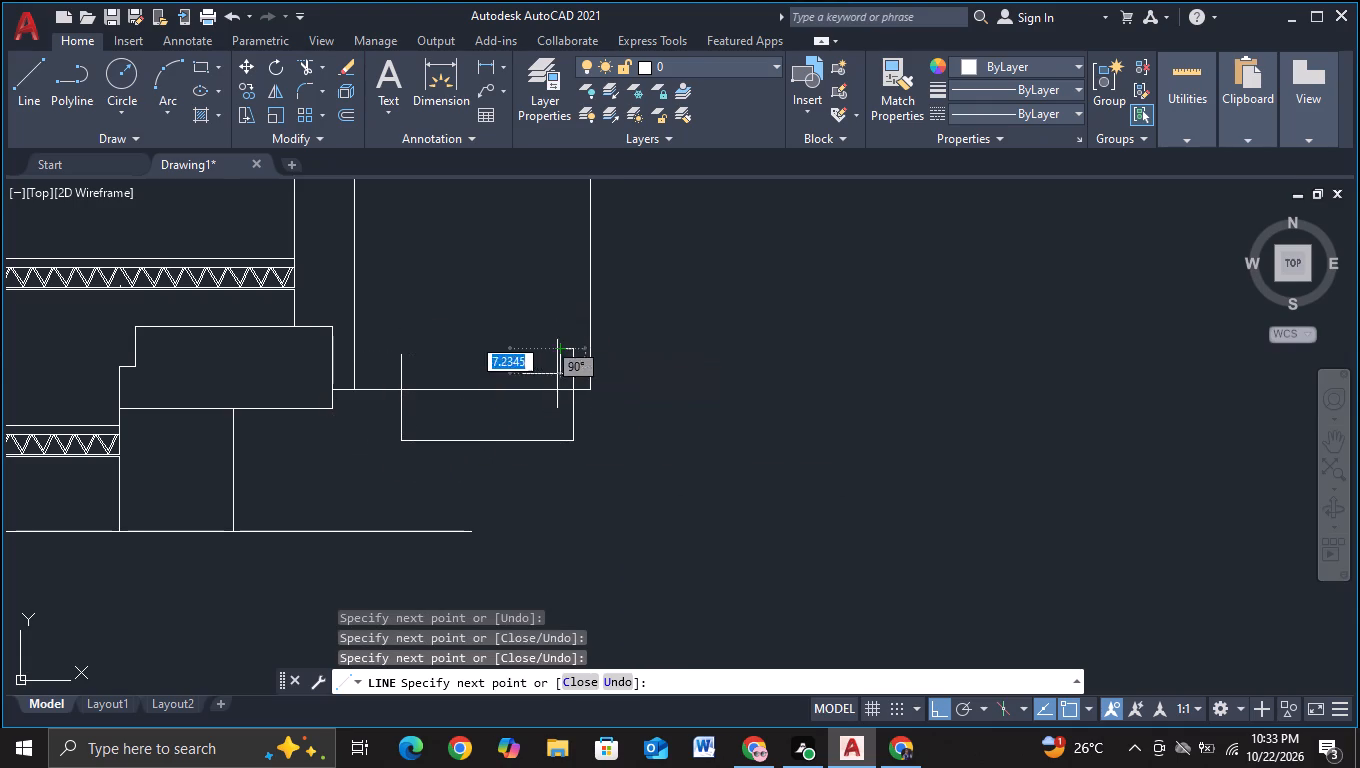
{"action": "left_click", "coordinate": [559, 428]}
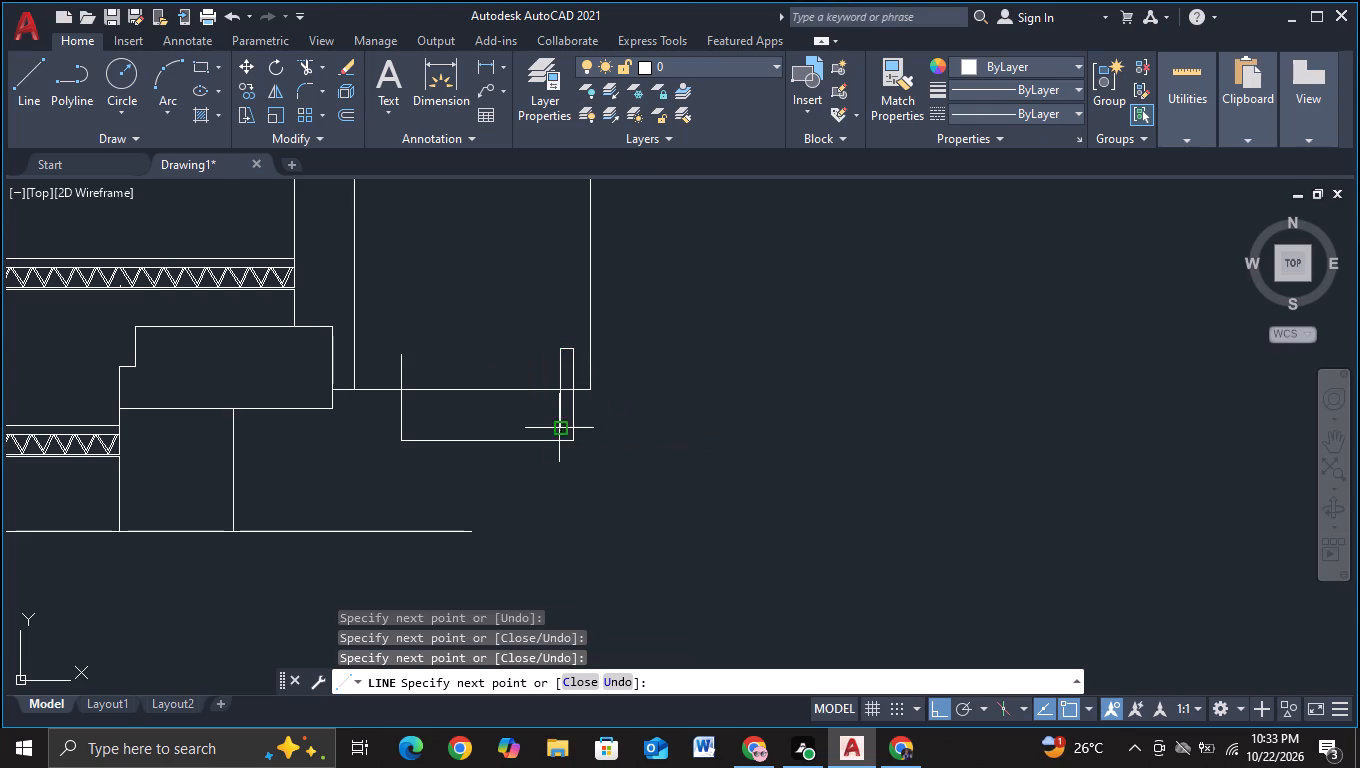
{"action": "key", "text": "Escape"}
Close the top of the box with a slightly sloping line from its left side to its right side.
{"action": "left_click", "coordinate": [10, 89]}
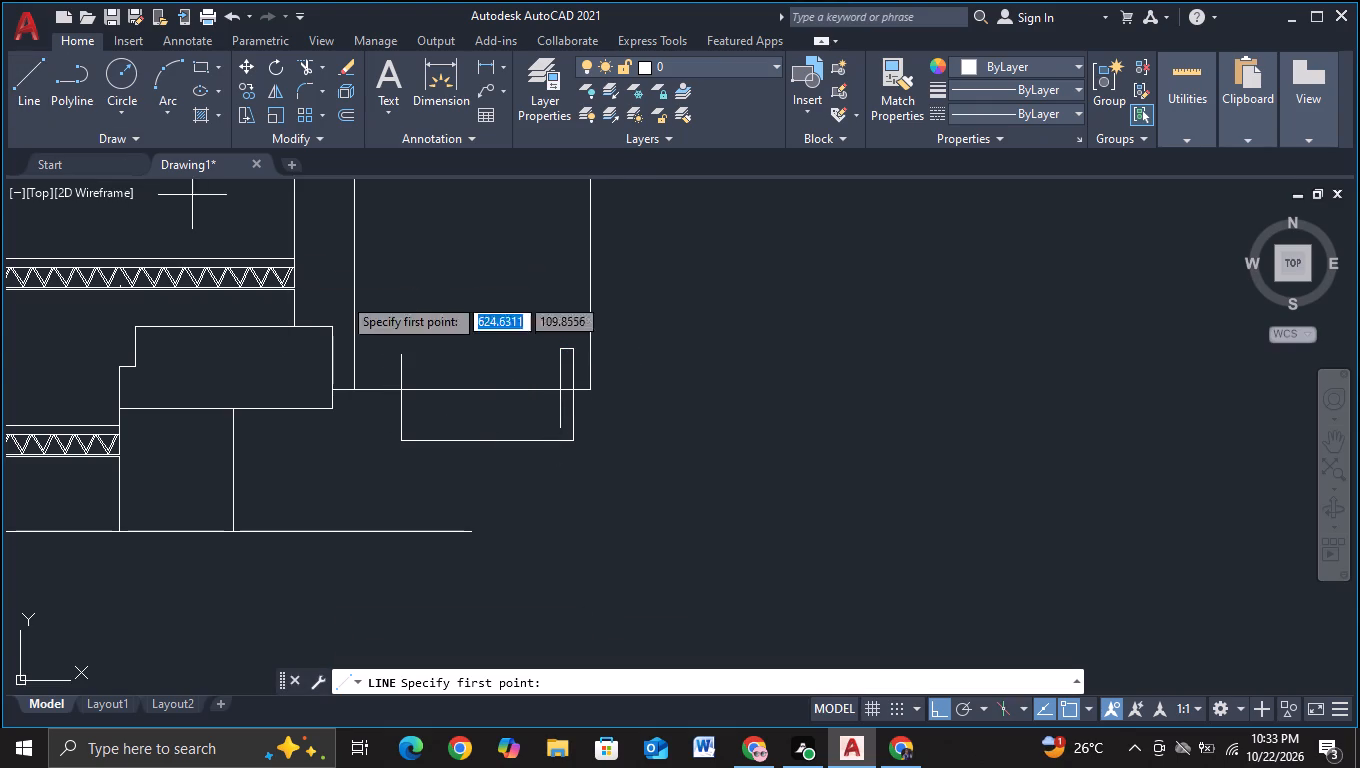
{"action": "left_click", "coordinate": [404, 360]}
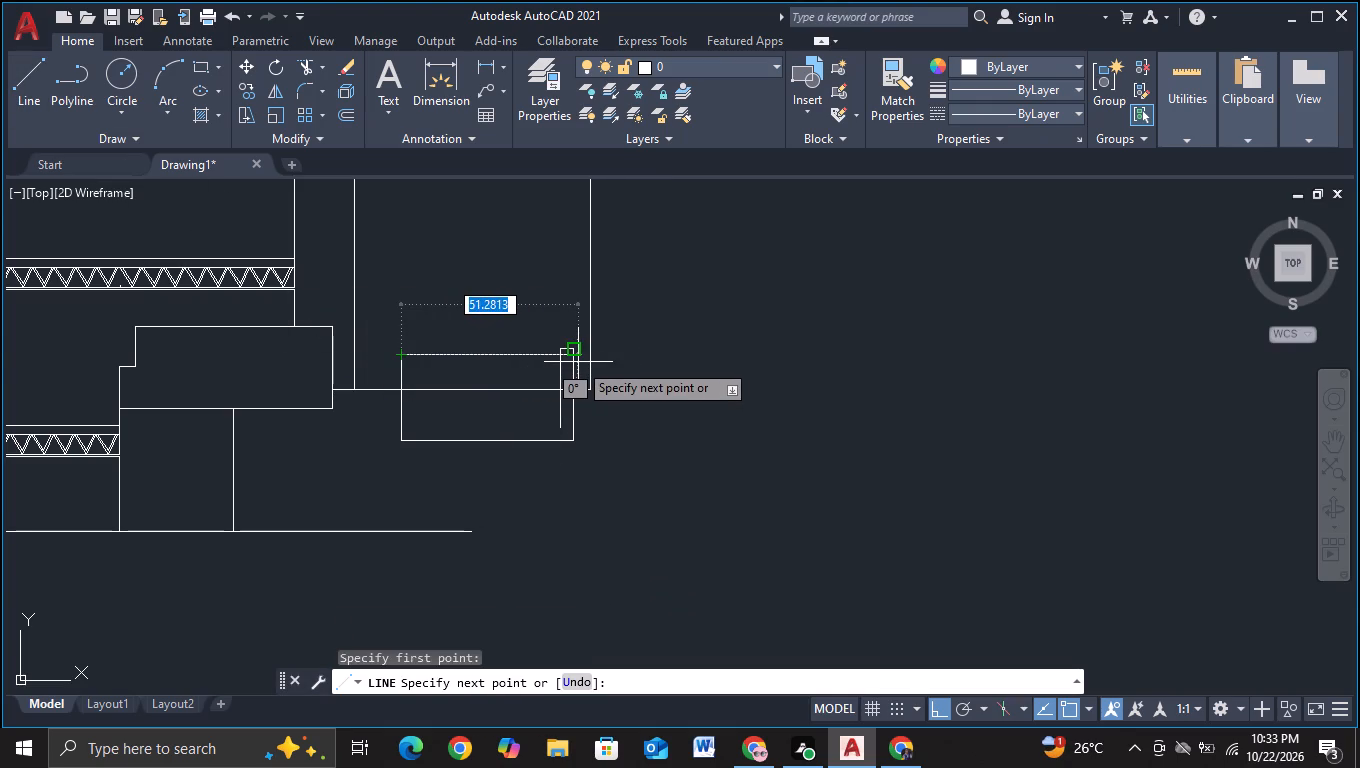
{"action": "left_click", "coordinate": [578, 362]}
{"action": "key", "text": "Escape"}
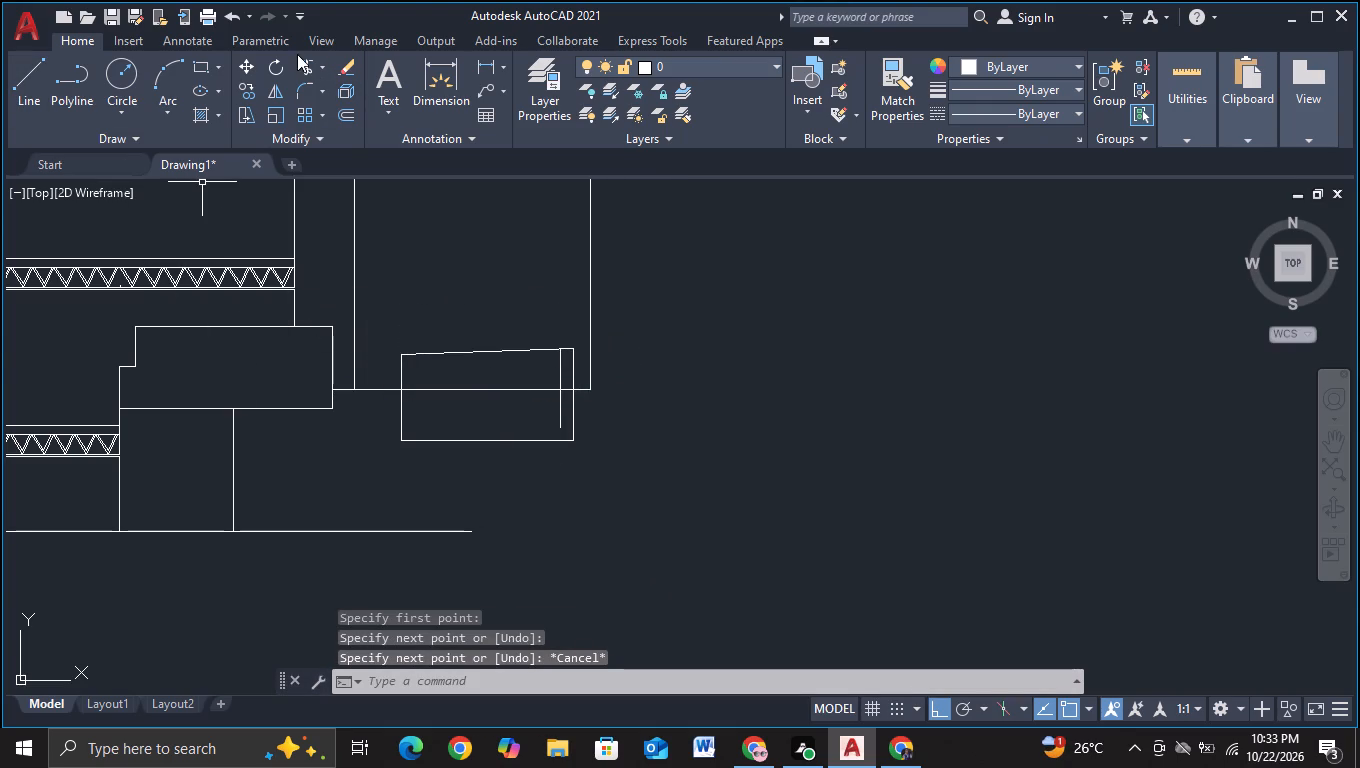
Trim the tower's bottom edge where it passes through the new box.
{"action": "left_click", "coordinate": [306, 73]}
{"action": "left_click_drag", "start_coordinate": [482, 371], "coordinate": [469, 404]}
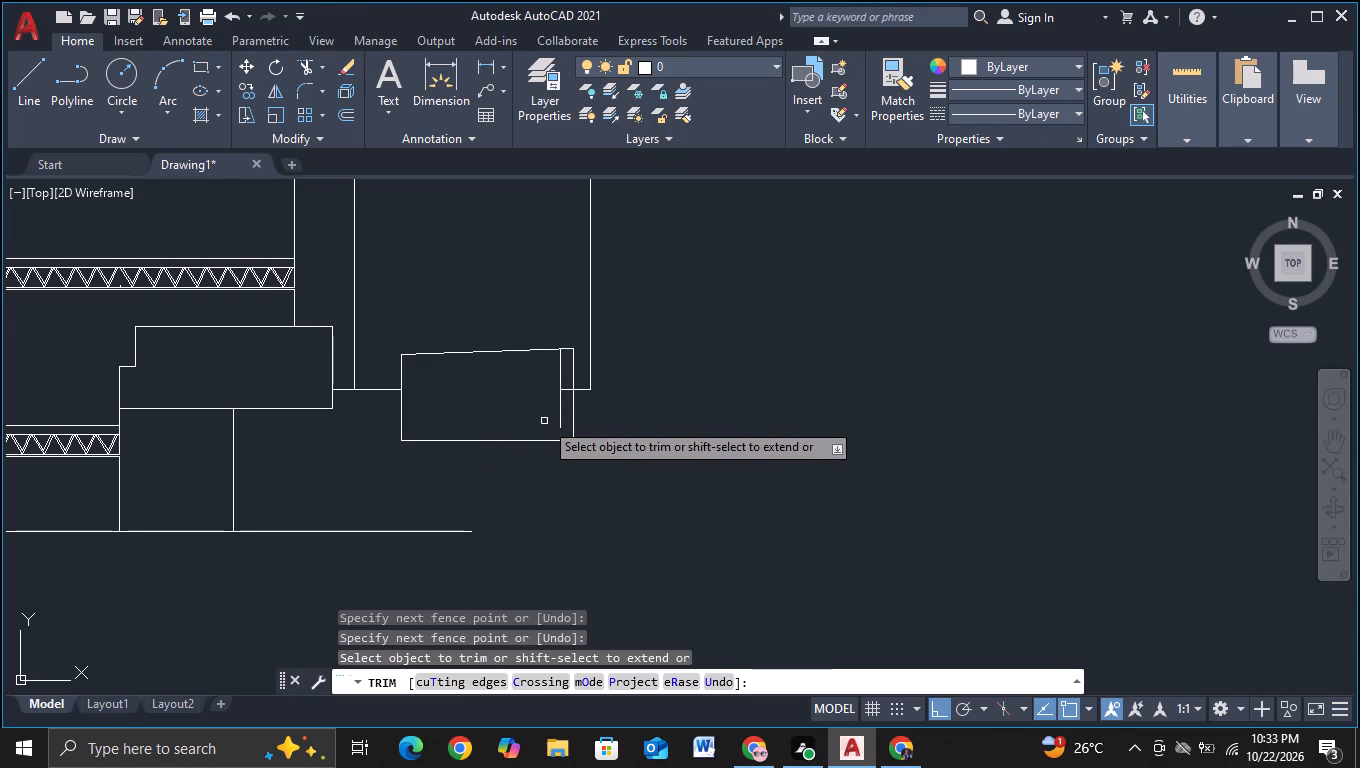
{"action": "left_click", "coordinate": [567, 388]}
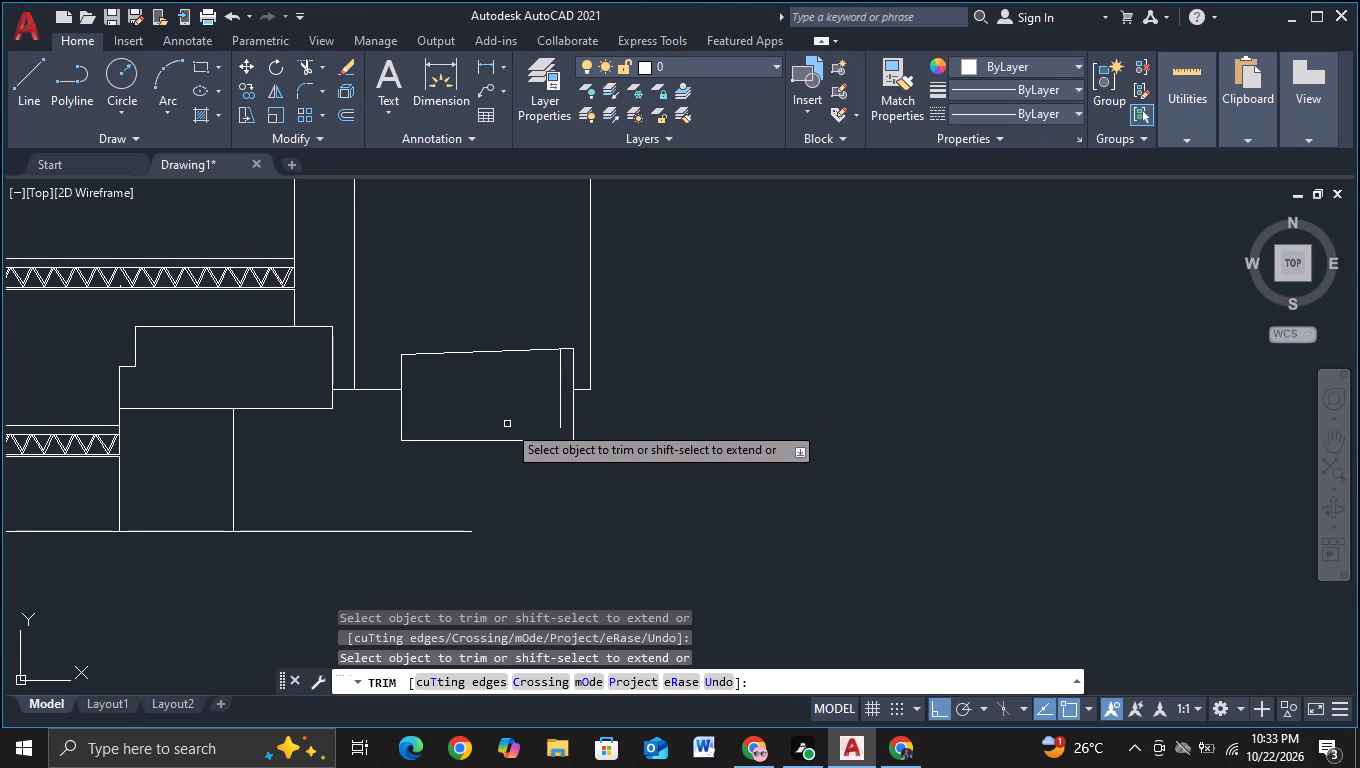
{"action": "key", "text": "Escape"}
{"action": "key", "text": "Escape"}
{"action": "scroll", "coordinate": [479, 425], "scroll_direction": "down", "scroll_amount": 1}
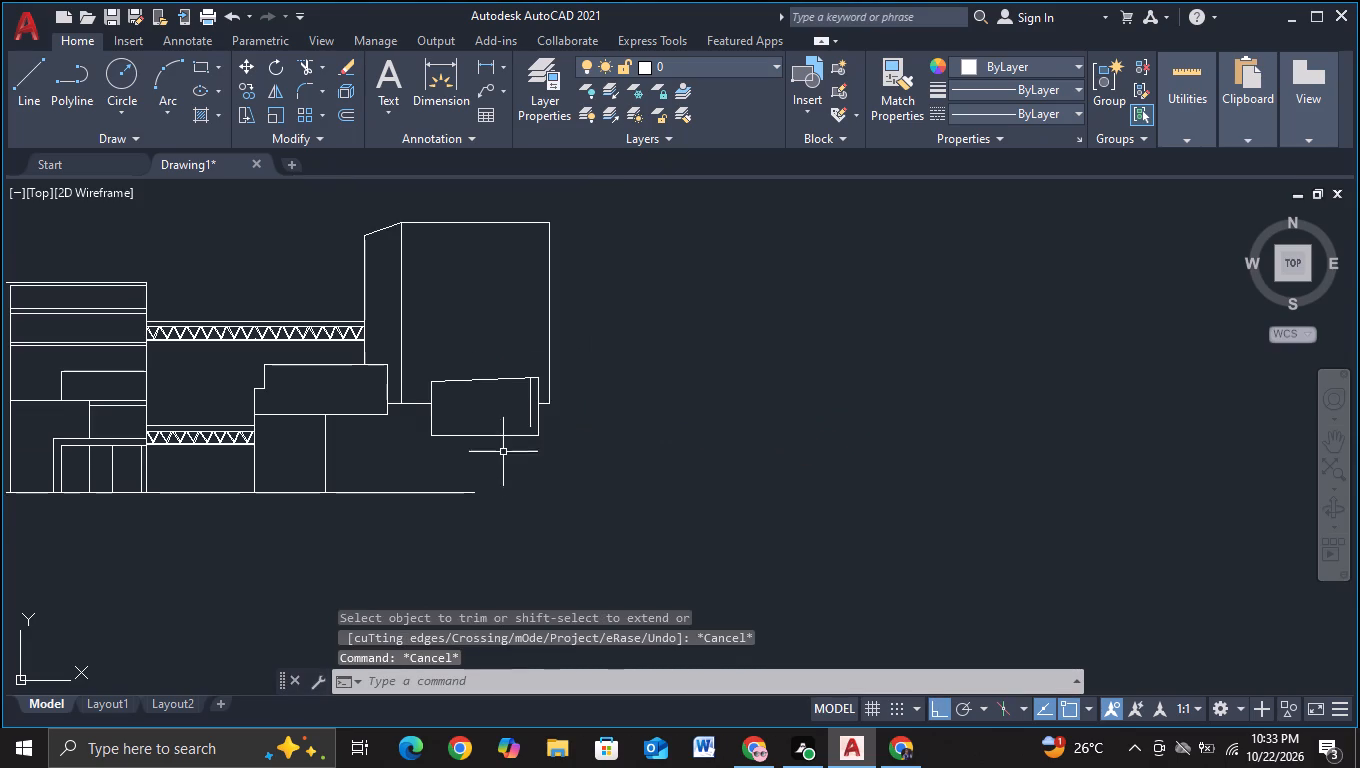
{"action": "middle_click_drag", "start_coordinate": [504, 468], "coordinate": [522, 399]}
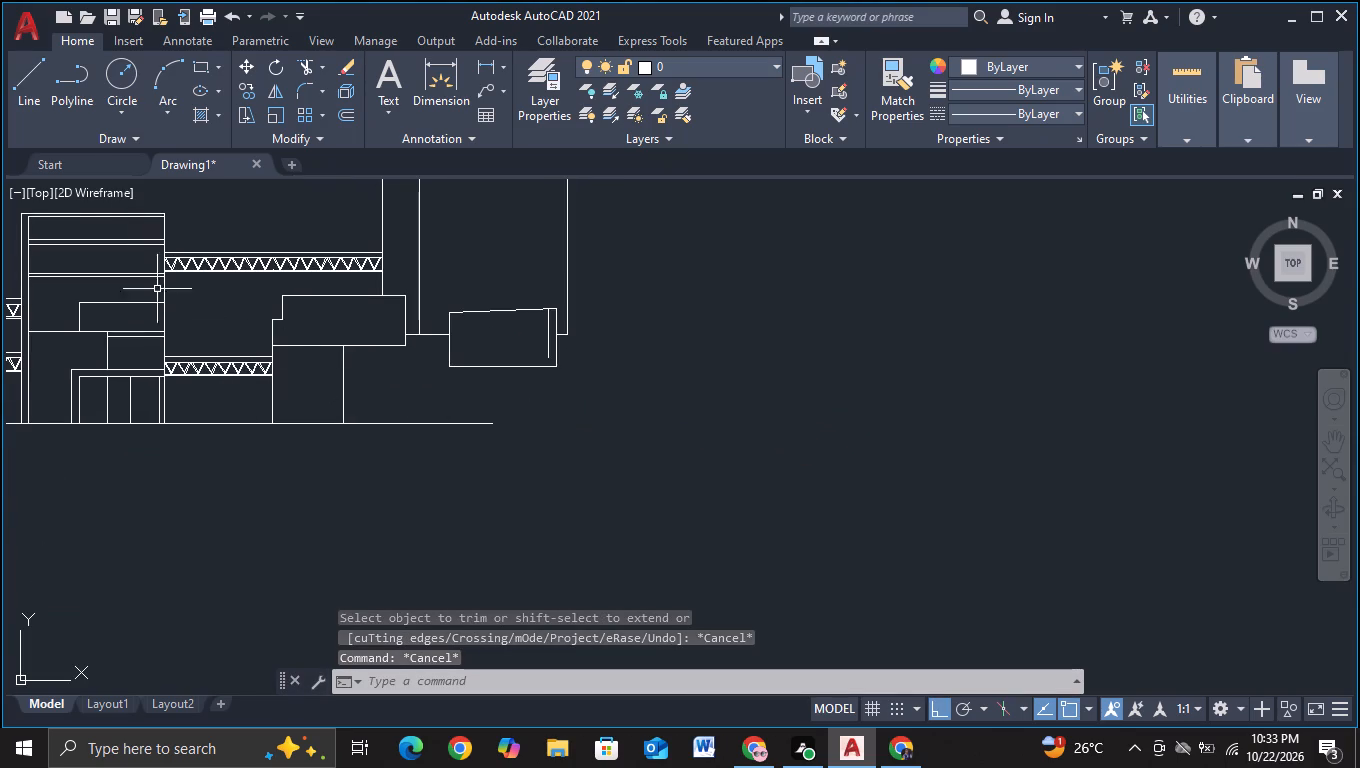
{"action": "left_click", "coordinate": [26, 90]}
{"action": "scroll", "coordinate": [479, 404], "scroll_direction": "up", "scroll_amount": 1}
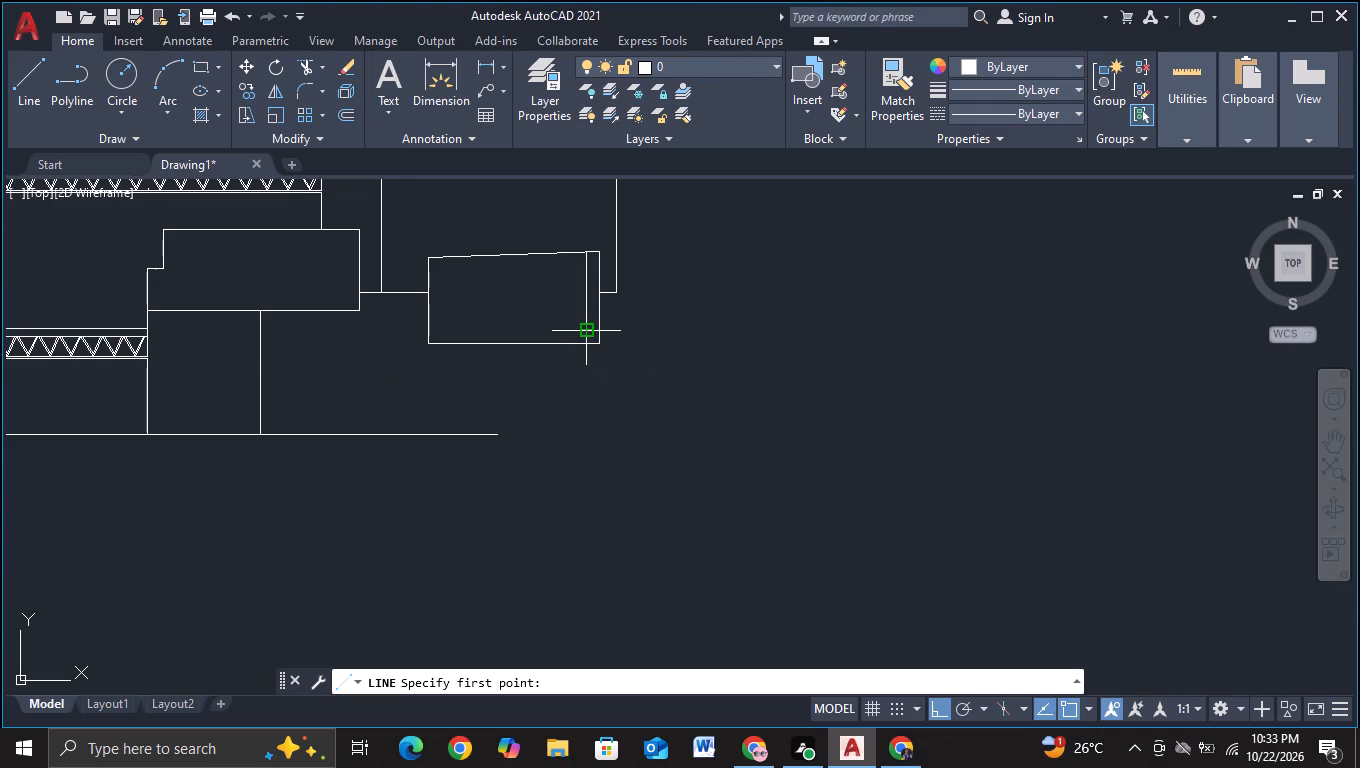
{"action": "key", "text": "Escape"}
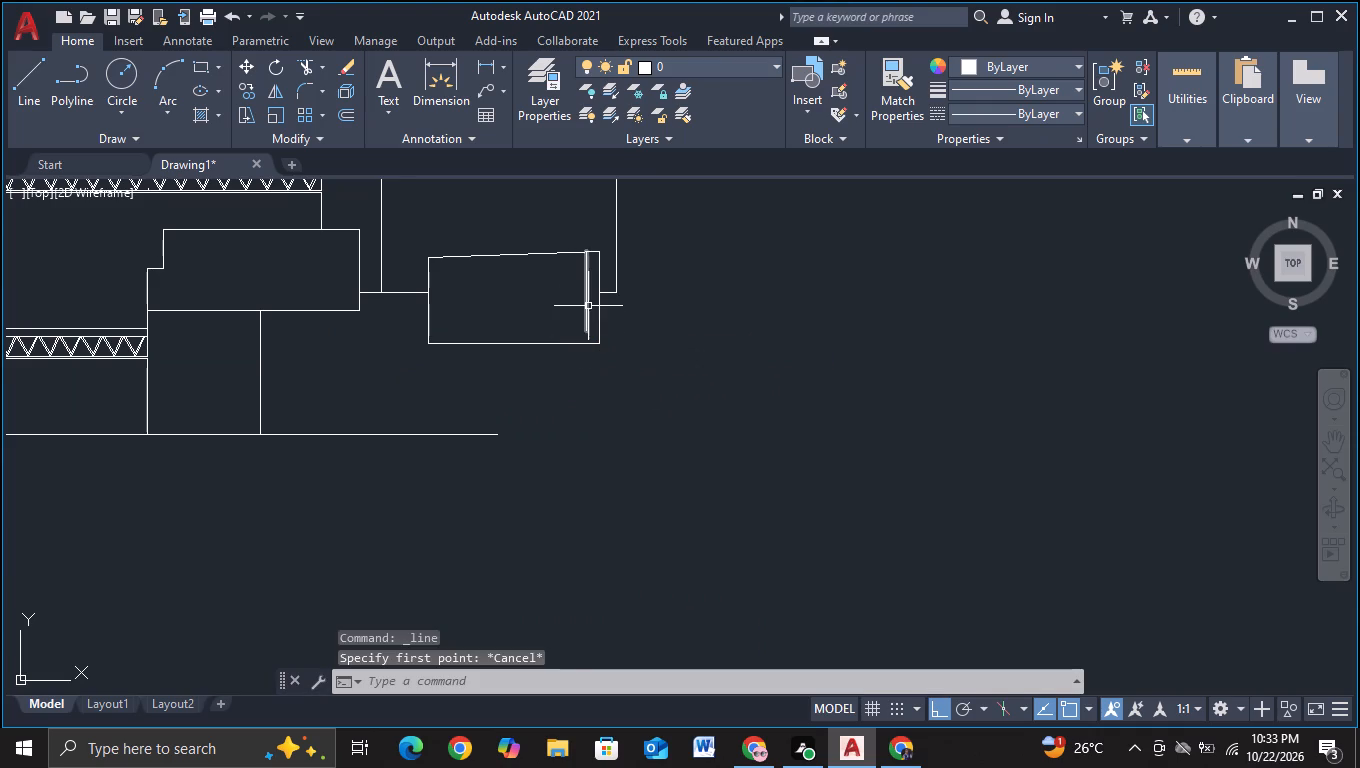
Move the box's inner vertical line about 18 units horizontally toward the middle of the box.
{"action": "left_click", "coordinate": [588, 306]}
{"action": "key", "text": "m"}
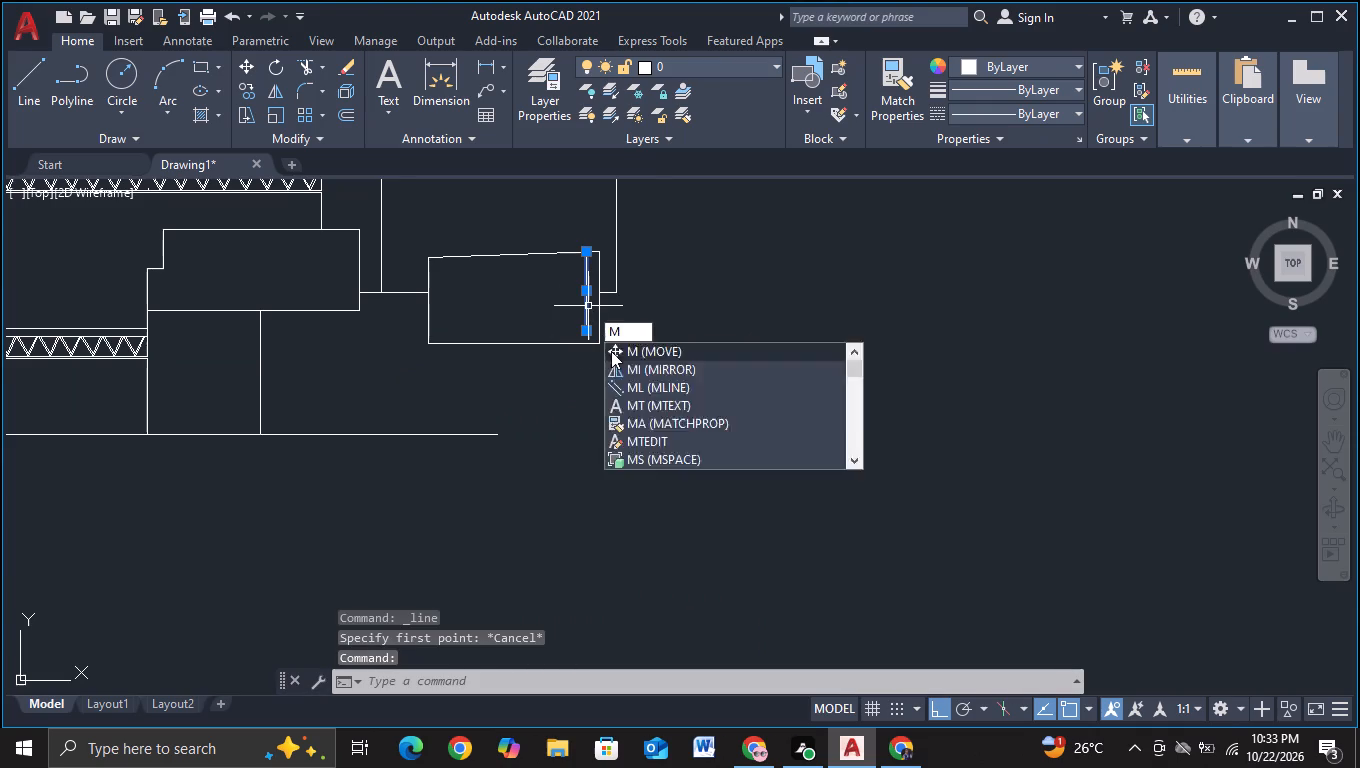
{"action": "left_click", "coordinate": [611, 351]}
{"action": "left_click", "coordinate": [583, 327]}
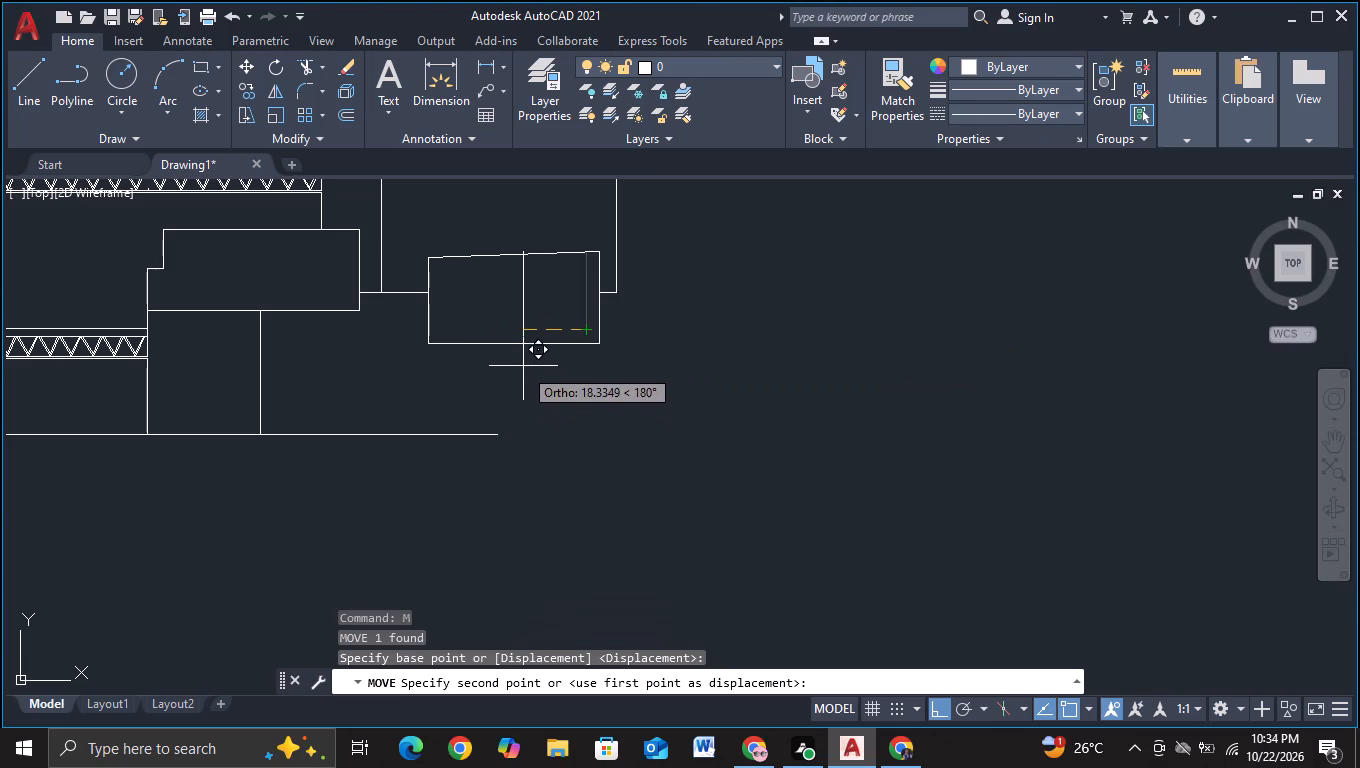
{"action": "left_click", "coordinate": [523, 364]}
{"action": "key", "text": "Escape"}
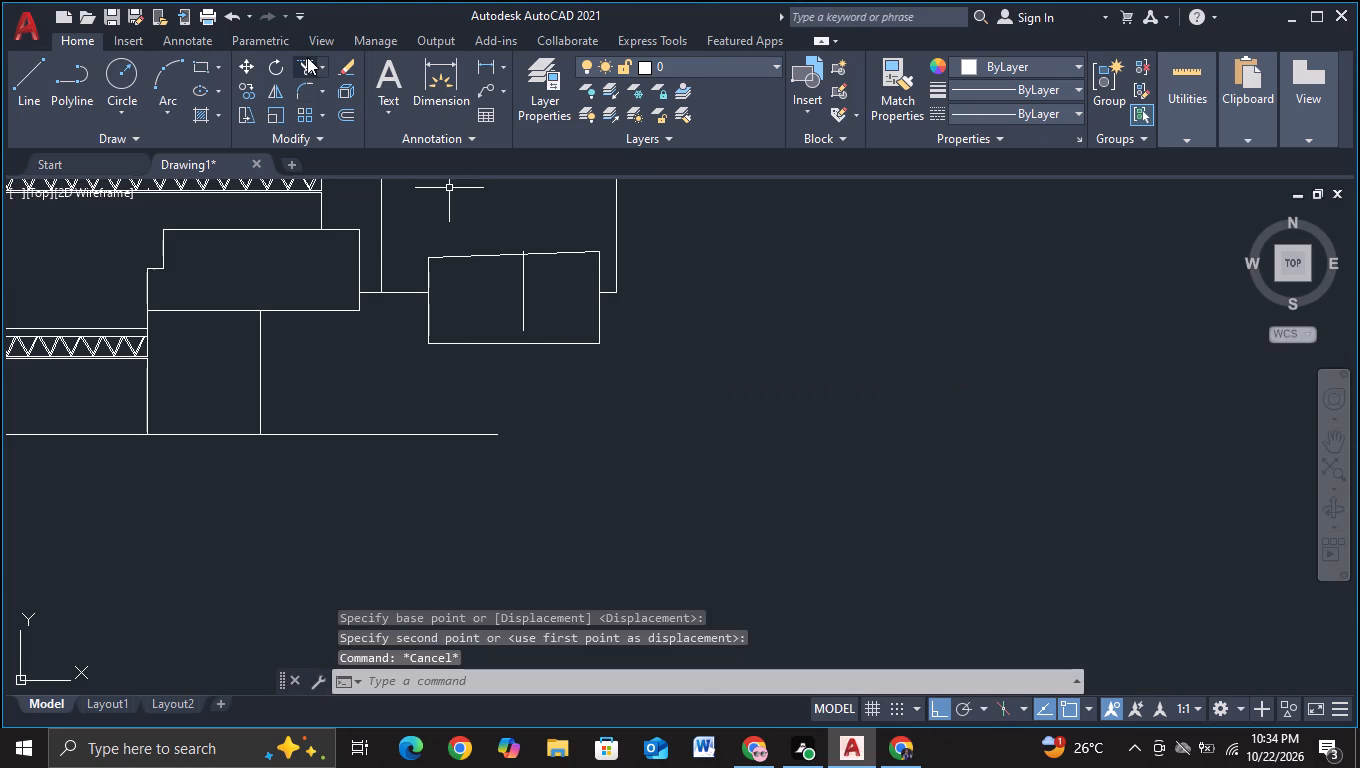
Trim the inner vertical line where it sticks out above the box's sloping top edge.
{"action": "left_click", "coordinate": [307, 57]}
{"action": "scroll", "coordinate": [518, 217], "scroll_direction": "up", "scroll_amount": 2}
{"action": "left_click", "coordinate": [527, 307]}
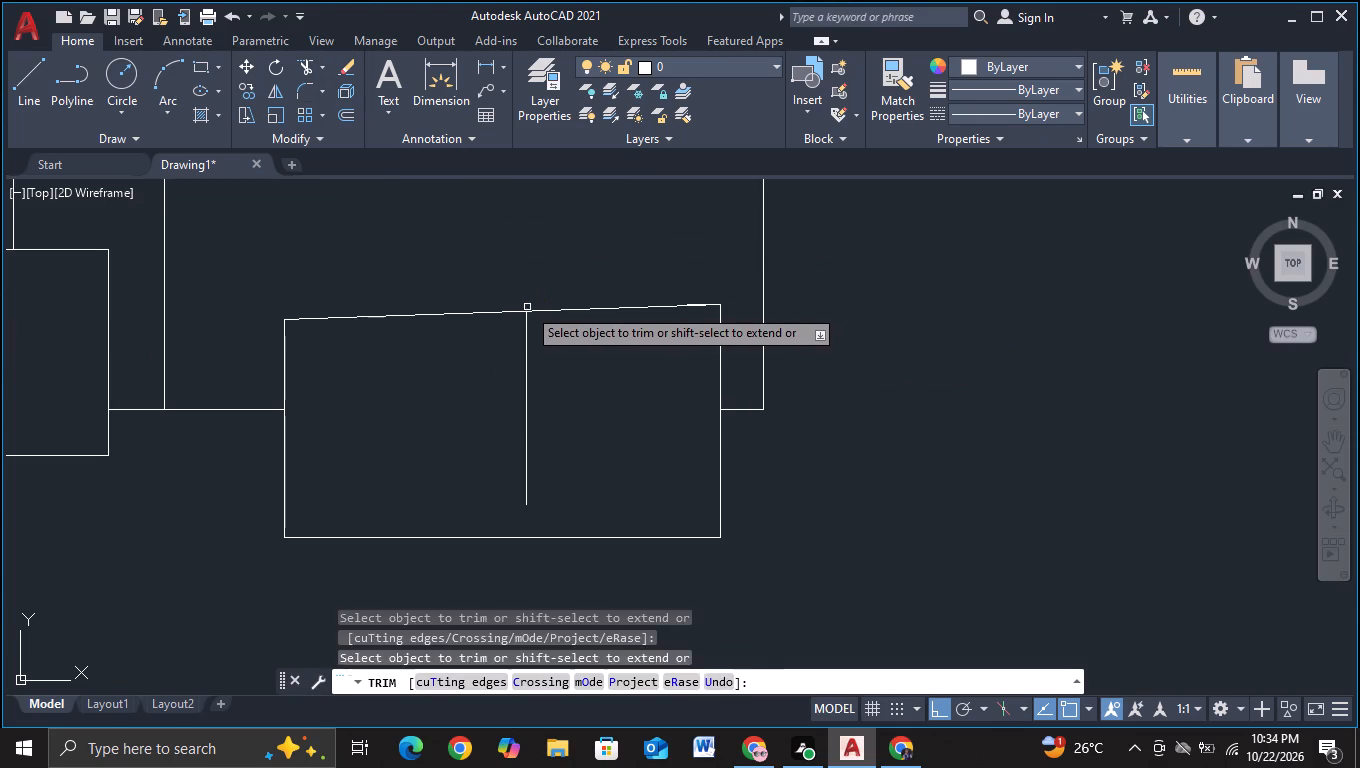
{"action": "key", "text": "Escape"}
Copy the box's inner vertical line a short distance toward the box's outer side, forming a narrow vertical strip.
{"action": "left_click", "coordinate": [526, 382]}
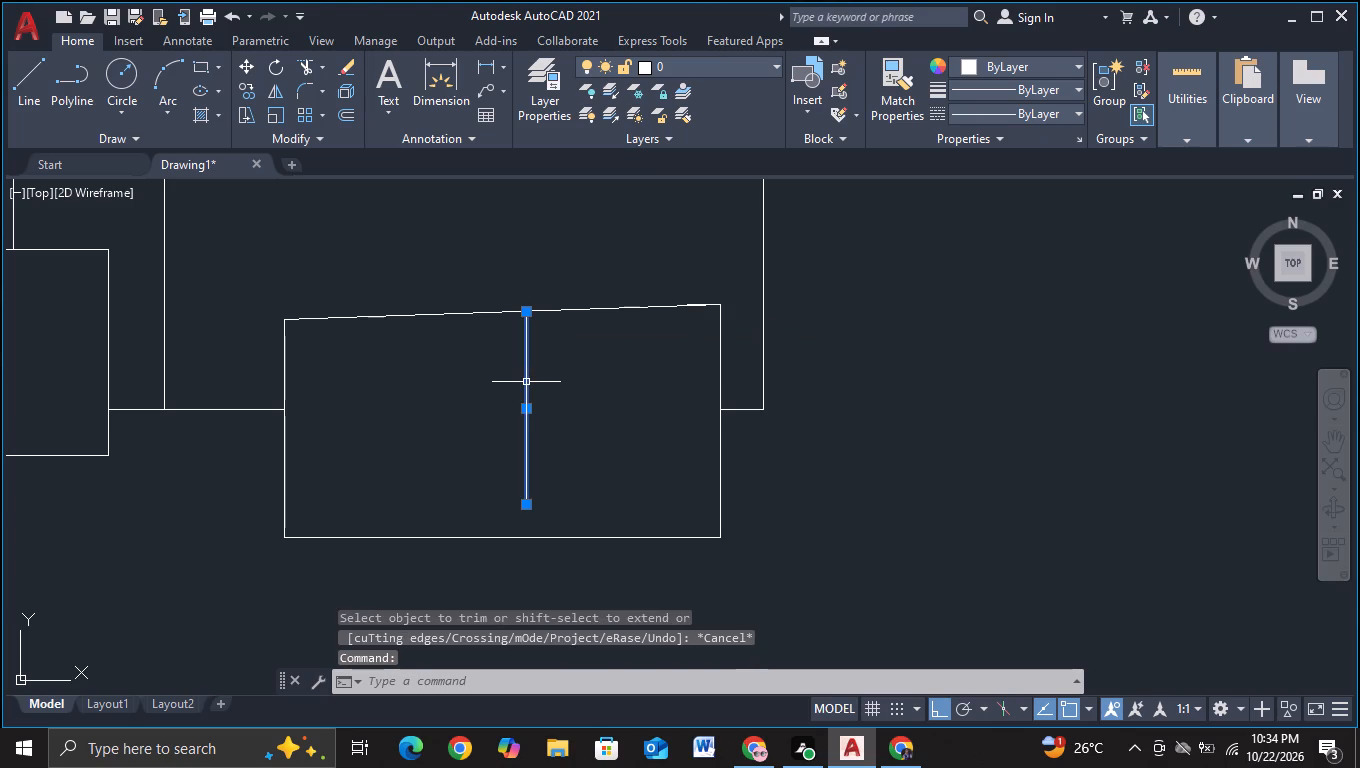
{"action": "key", "text": "c"}
{"action": "left_click", "coordinate": [573, 439]}
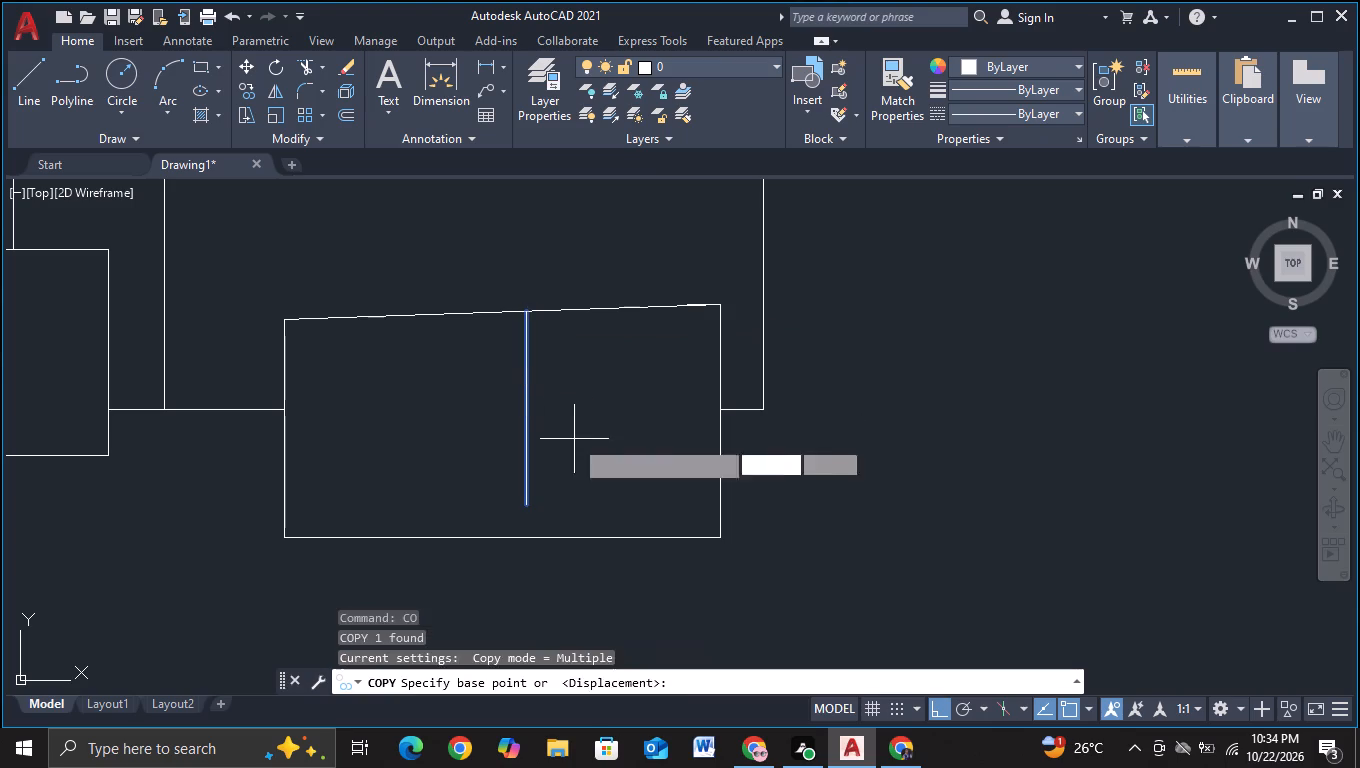
{"action": "left_click", "coordinate": [564, 423]}
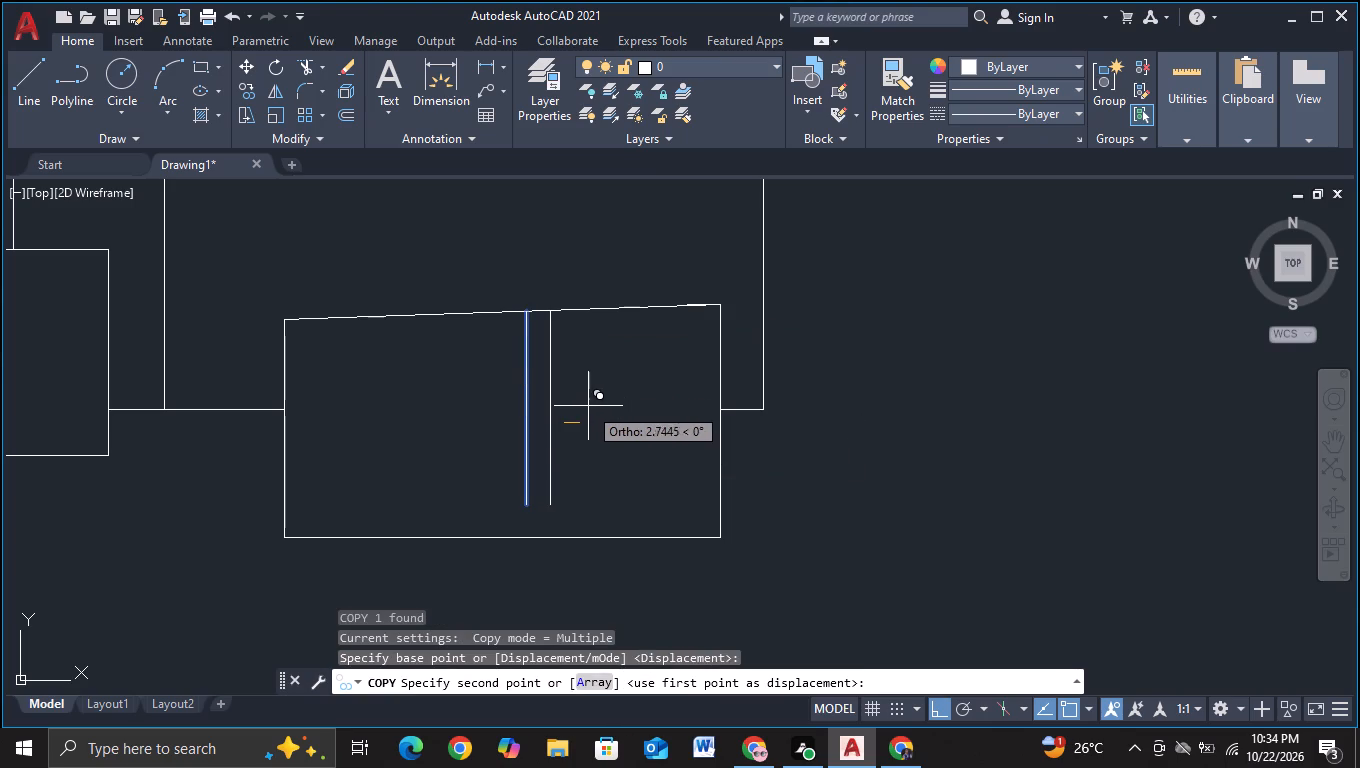
{"action": "left_click", "coordinate": [582, 407]}
{"action": "key", "text": "Escape"}
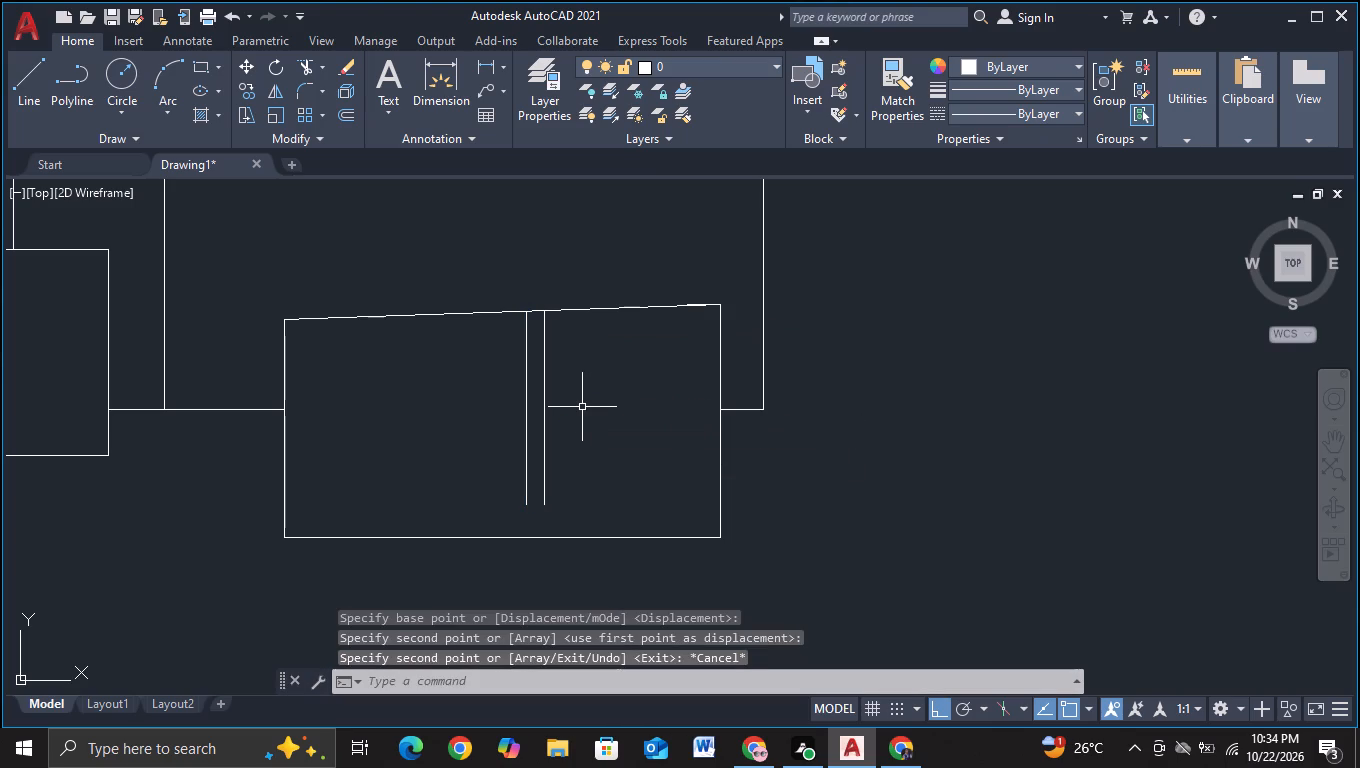
Extend both inner vertical lines down to the box's bottom edge.
{"action": "key", "text": "e"}
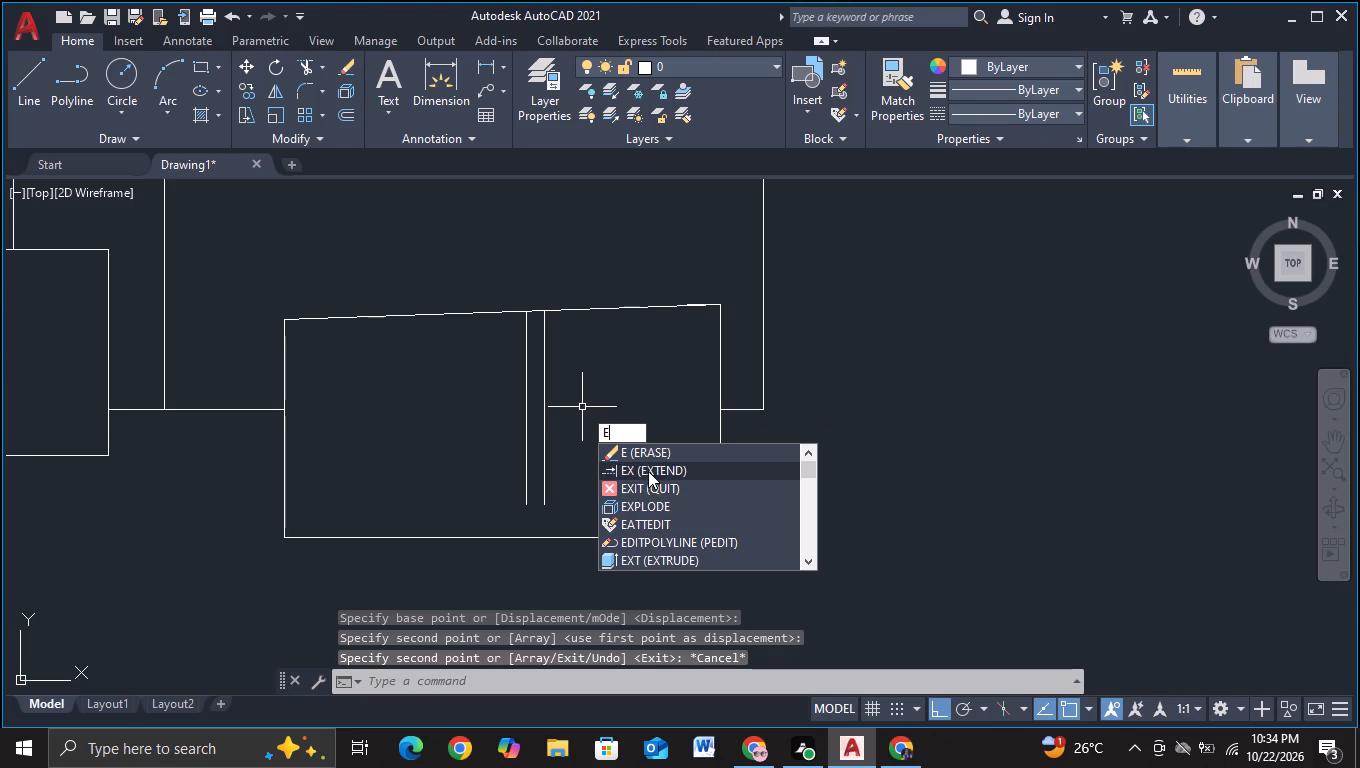
{"action": "left_click", "coordinate": [648, 471]}
{"action": "left_click_drag", "start_coordinate": [511, 458], "coordinate": [601, 455]}
{"action": "scroll", "coordinate": [601, 455], "scroll_direction": "down", "scroll_amount": 2}
{"action": "middle_click_drag", "start_coordinate": [600, 466], "coordinate": [600, 464]}
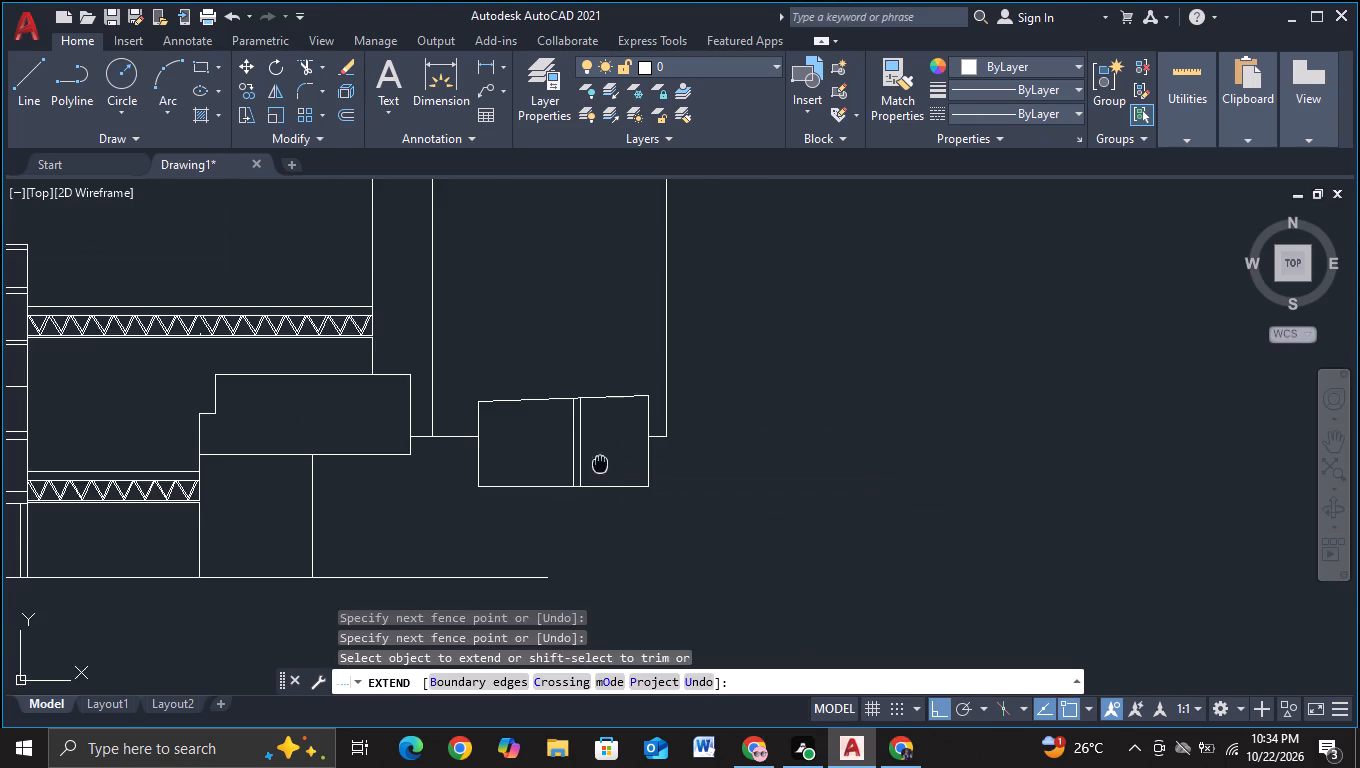
{"action": "middle_click_drag", "start_coordinate": [600, 464], "coordinate": [582, 295]}
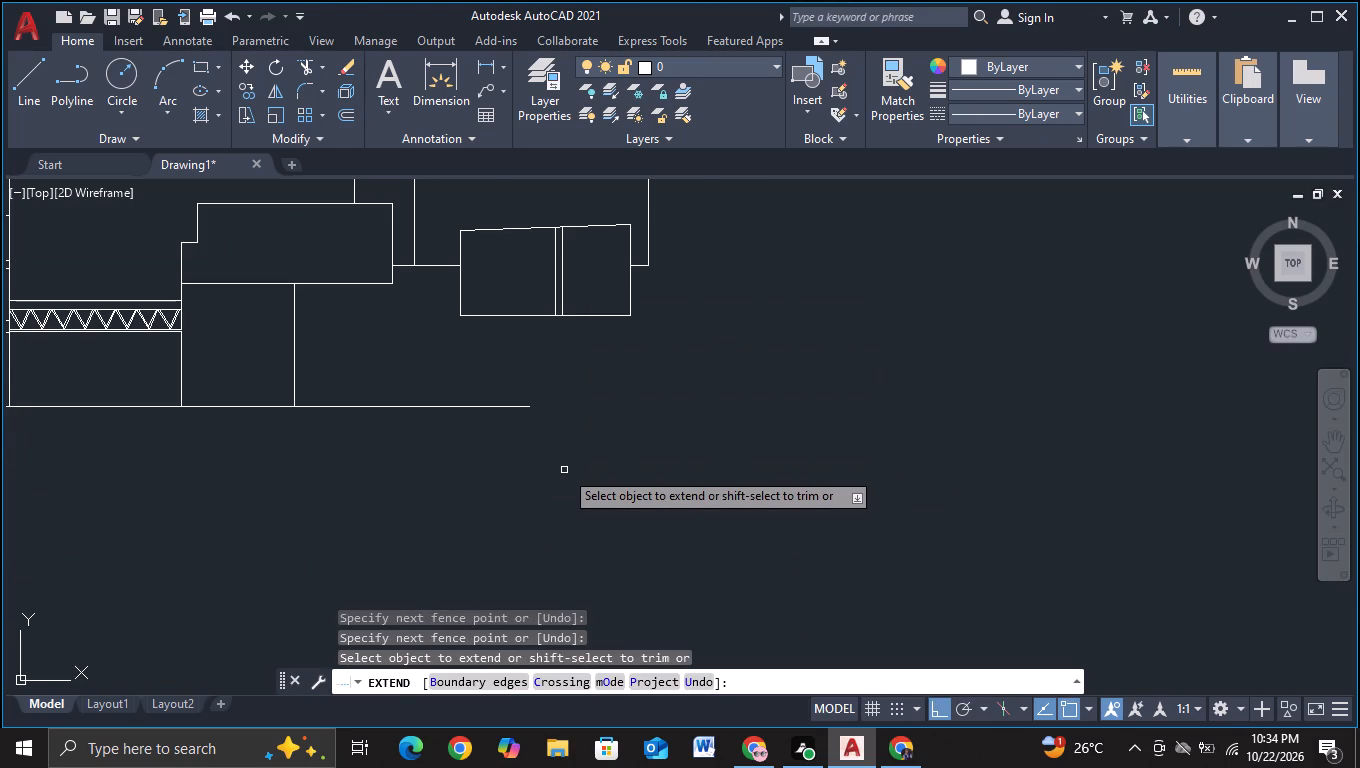
{"action": "key", "text": "Escape"}
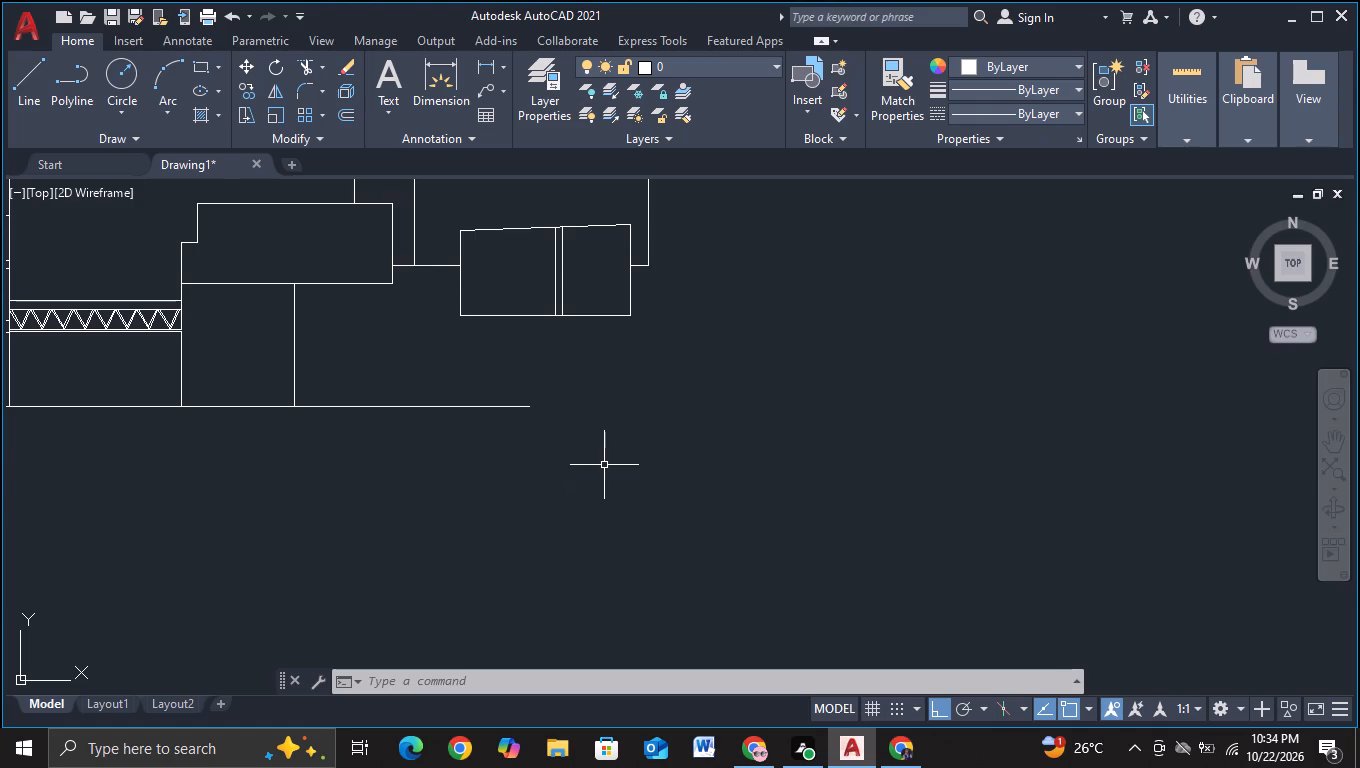
Draw a vertical line from the bottom end of the box's first inner line down past ground level.
{"action": "scroll", "coordinate": [571, 495], "scroll_direction": "down", "scroll_amount": 1}
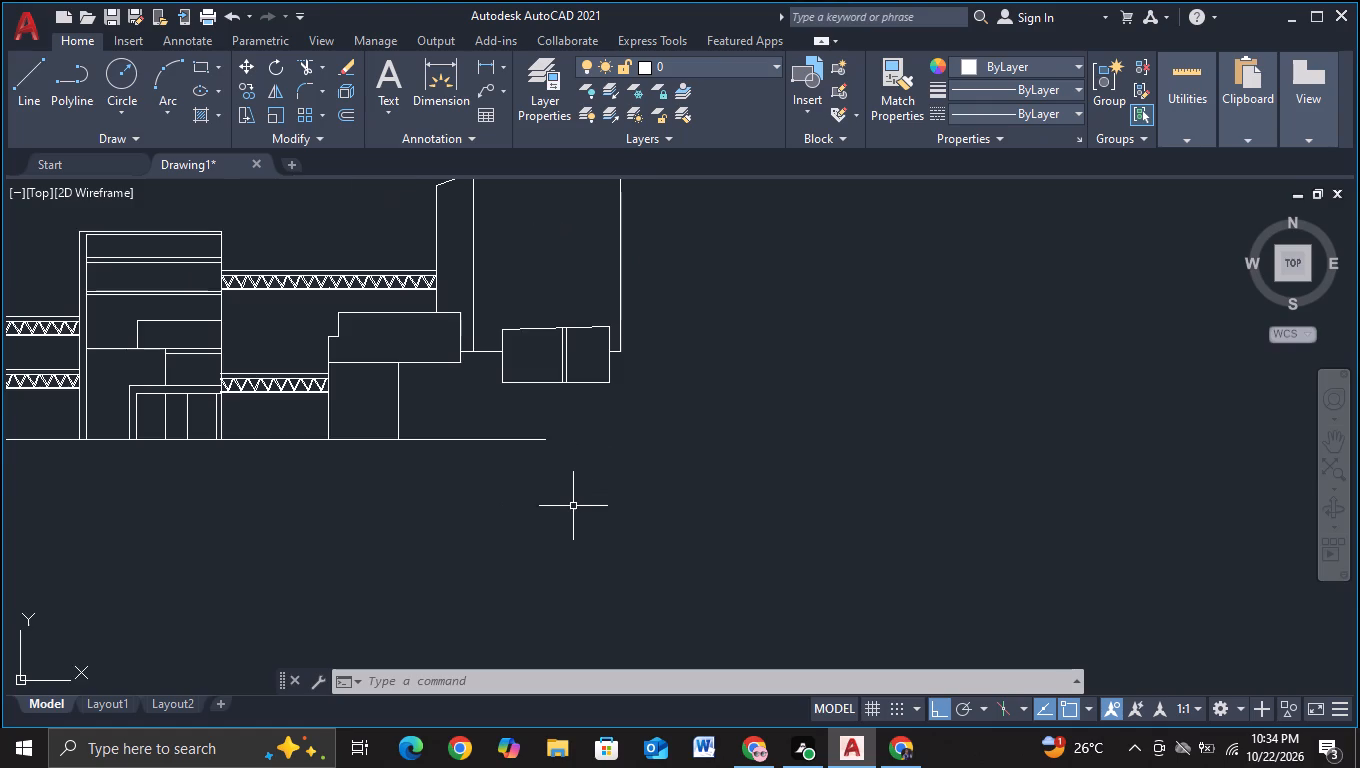
{"action": "middle_click_drag", "start_coordinate": [573, 507], "coordinate": [573, 495]}
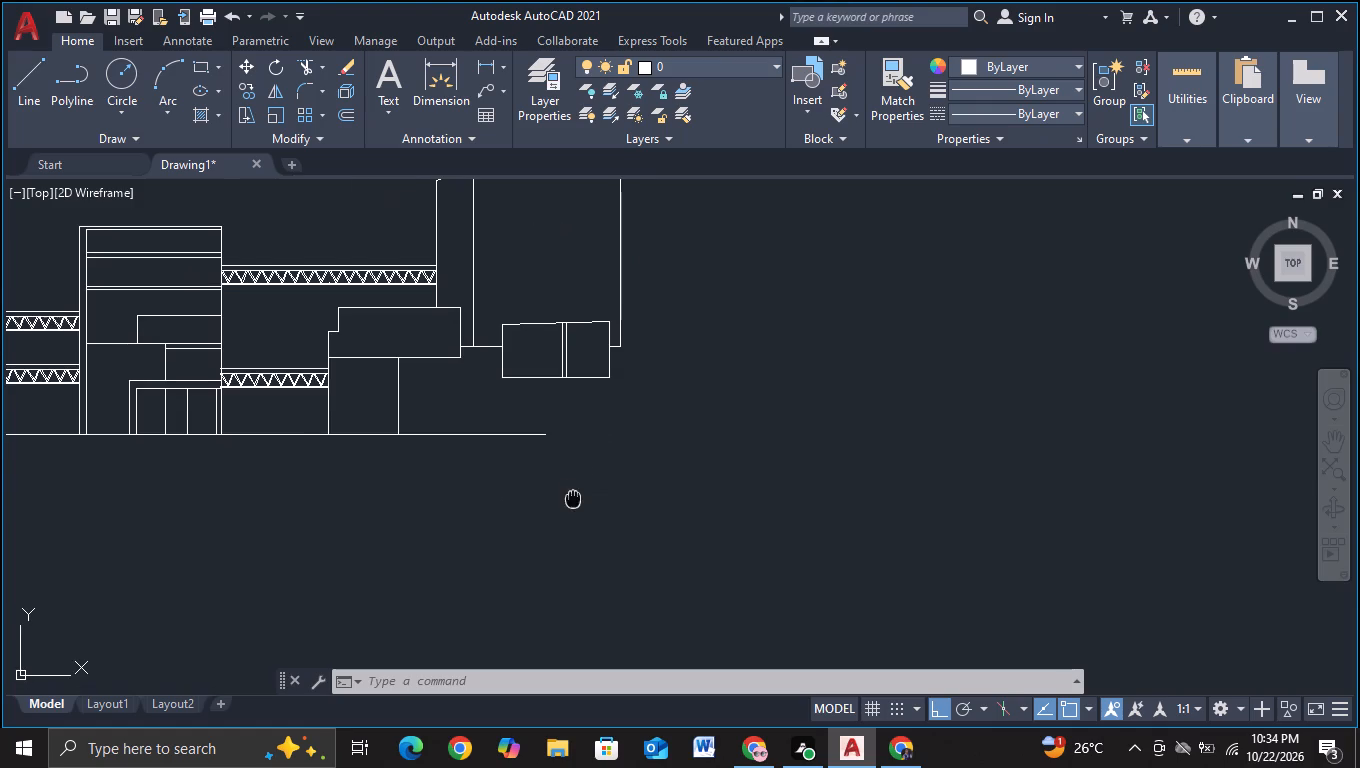
{"action": "middle_click_drag", "start_coordinate": [573, 495], "coordinate": [573, 492]}
{"action": "left_click", "coordinate": [11, 84]}
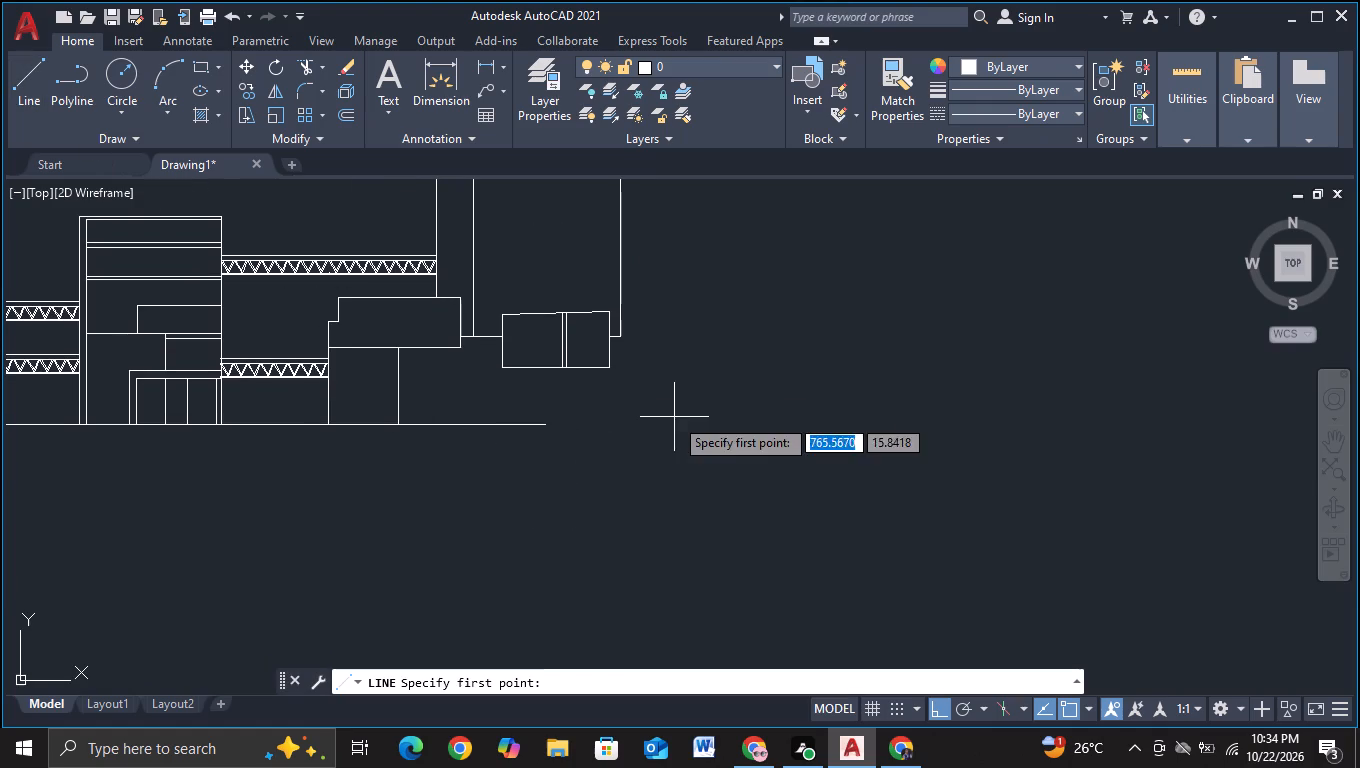
{"action": "scroll", "coordinate": [674, 417], "scroll_direction": "up", "scroll_amount": 1}
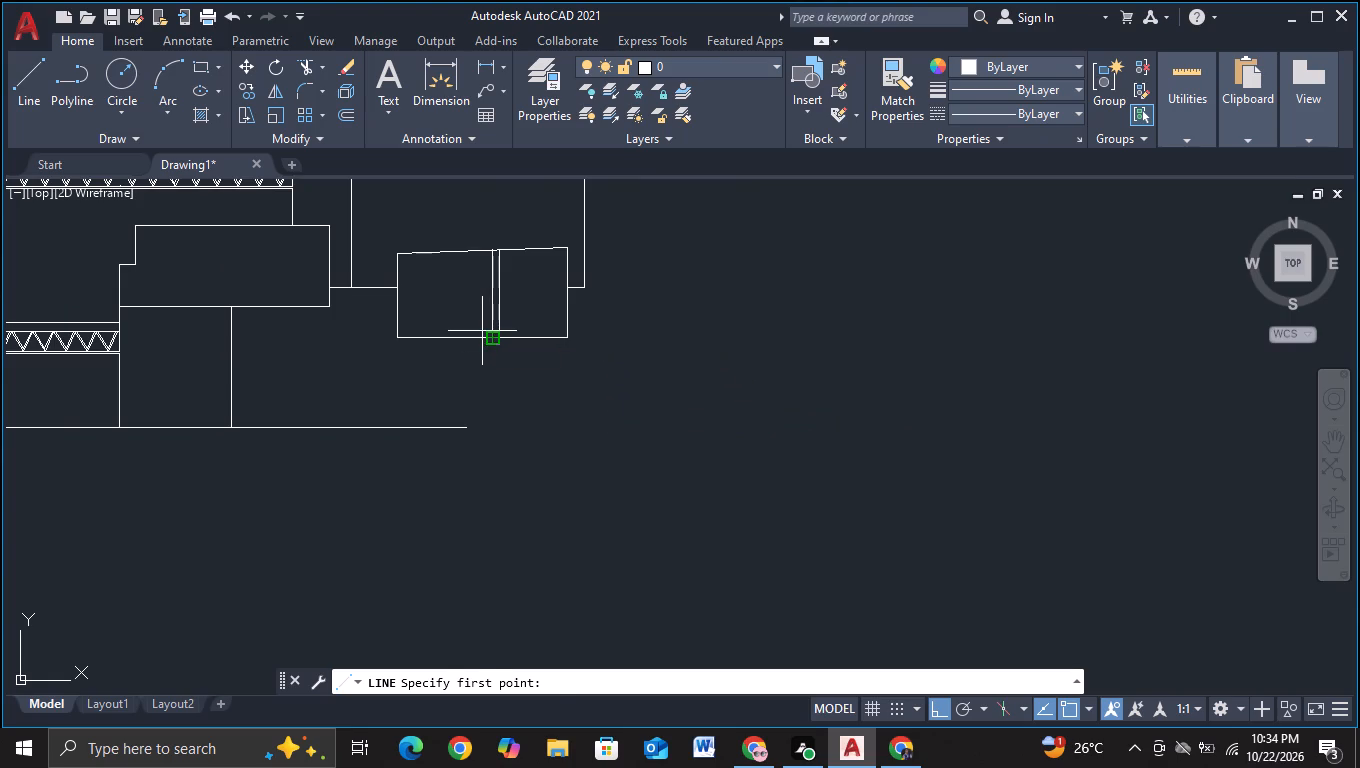
{"action": "left_click", "coordinate": [482, 331]}
{"action": "left_click", "coordinate": [497, 524]}
{"action": "key", "text": "Escape"}
Continue the ground line horizontally from its open end, passing beneath the box and well beyond the tower.
{"action": "left_click", "coordinate": [10, 94]}
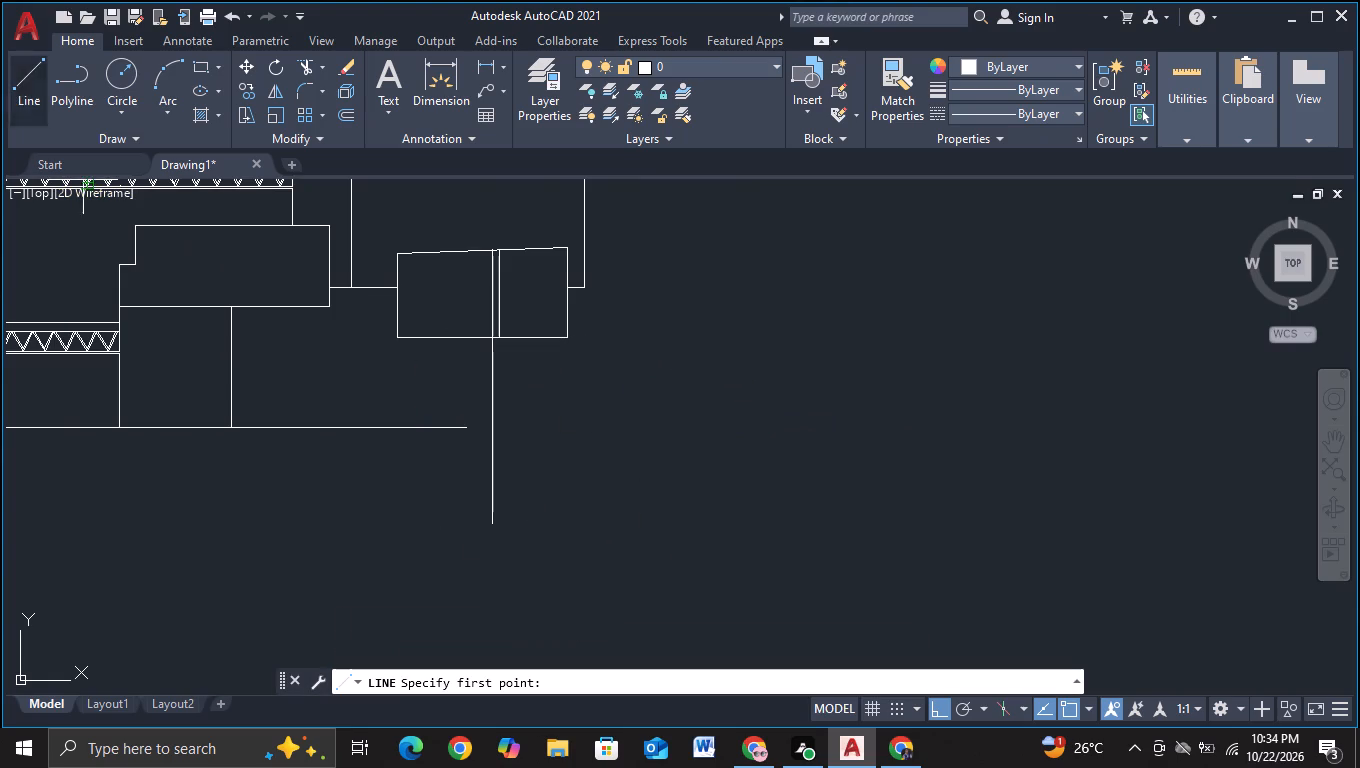
{"action": "left_click", "coordinate": [464, 420]}
{"action": "scroll", "coordinate": [1083, 439], "scroll_direction": "down", "scroll_amount": 2}
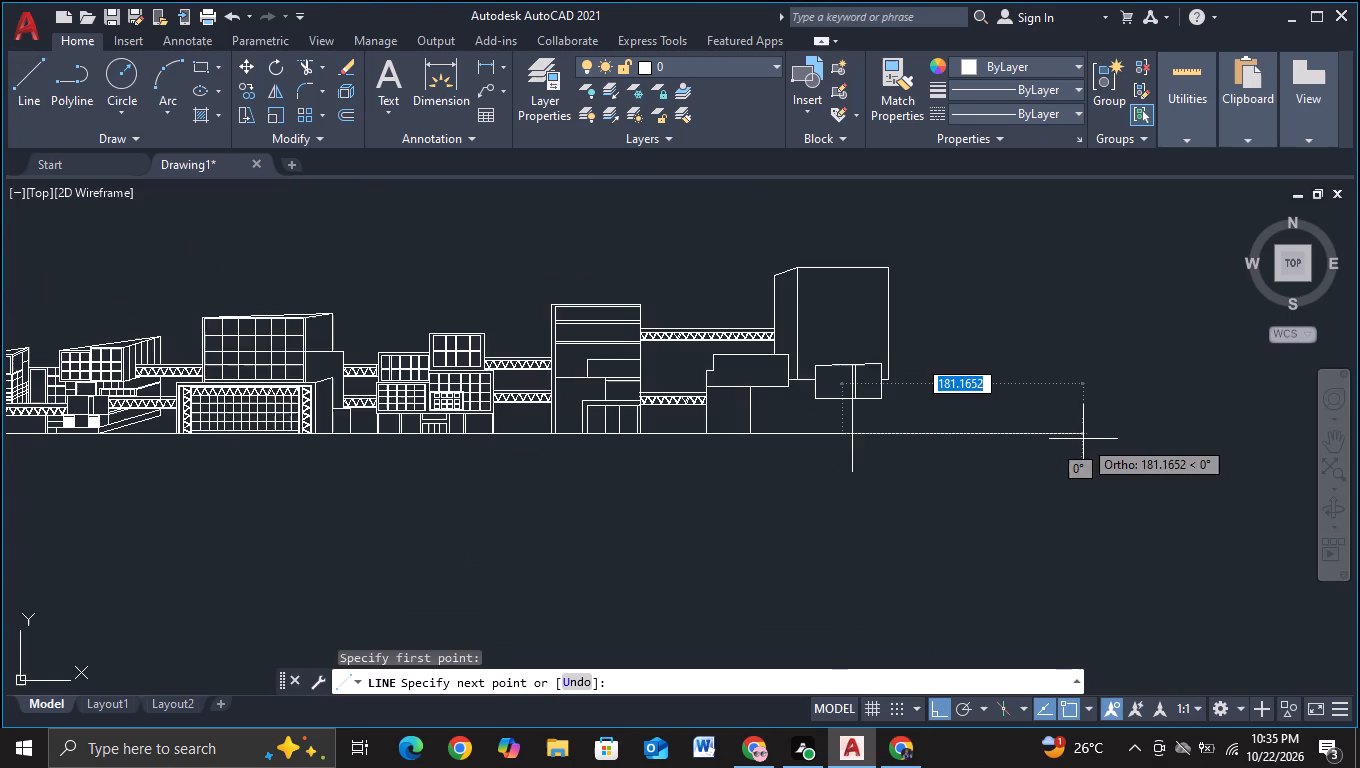
{"action": "middle_click_drag", "start_coordinate": [1083, 439], "coordinate": [450, 494]}
{"action": "left_click", "coordinate": [577, 496]}
{"action": "key", "text": "Escape"}
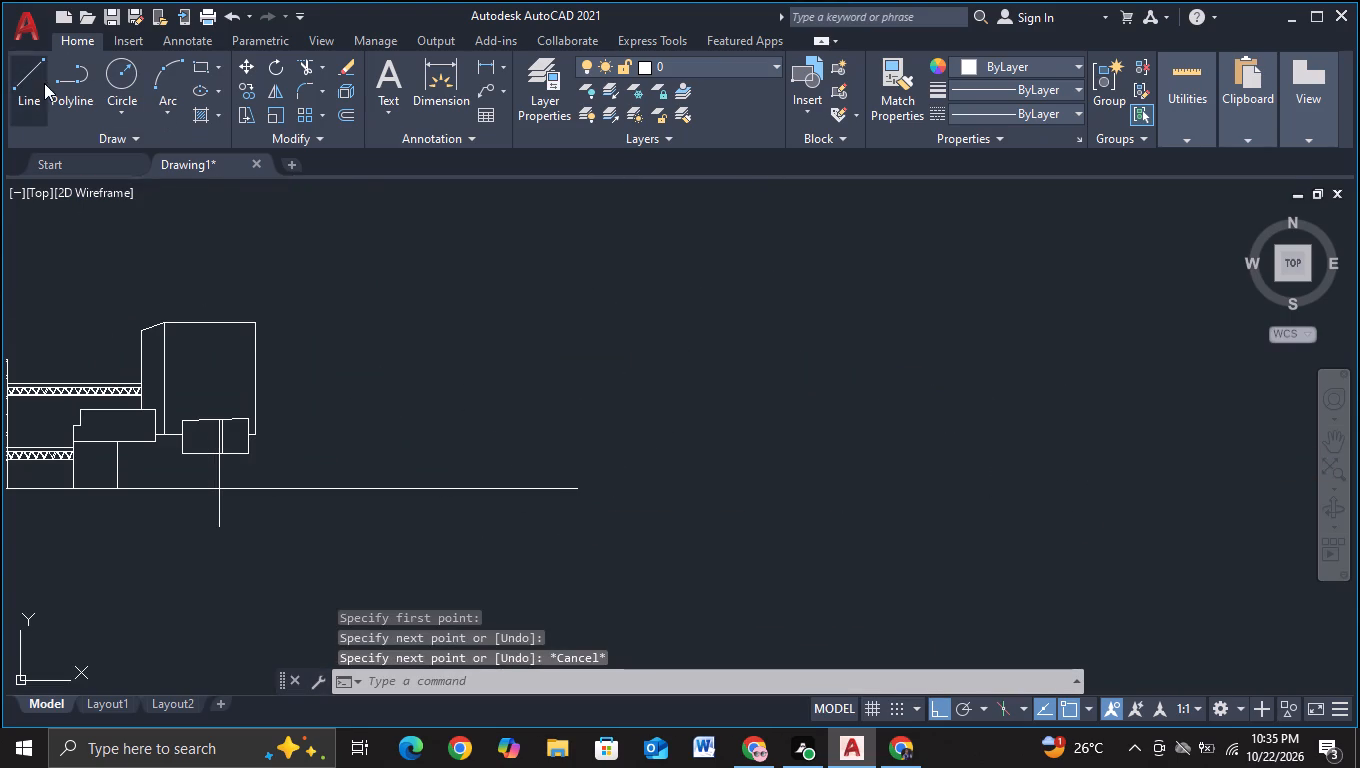
With object snap off, draw a second vertical post line beside the first, from the box's bottom edge to below the ground line.
{"action": "left_click", "coordinate": [44, 83]}
{"action": "middle_click_drag", "start_coordinate": [391, 424], "coordinate": [721, 319]}
{"action": "scroll", "coordinate": [725, 331], "scroll_direction": "up", "scroll_amount": 2}
{"action": "middle_click_drag", "start_coordinate": [572, 409], "coordinate": [903, 276]}
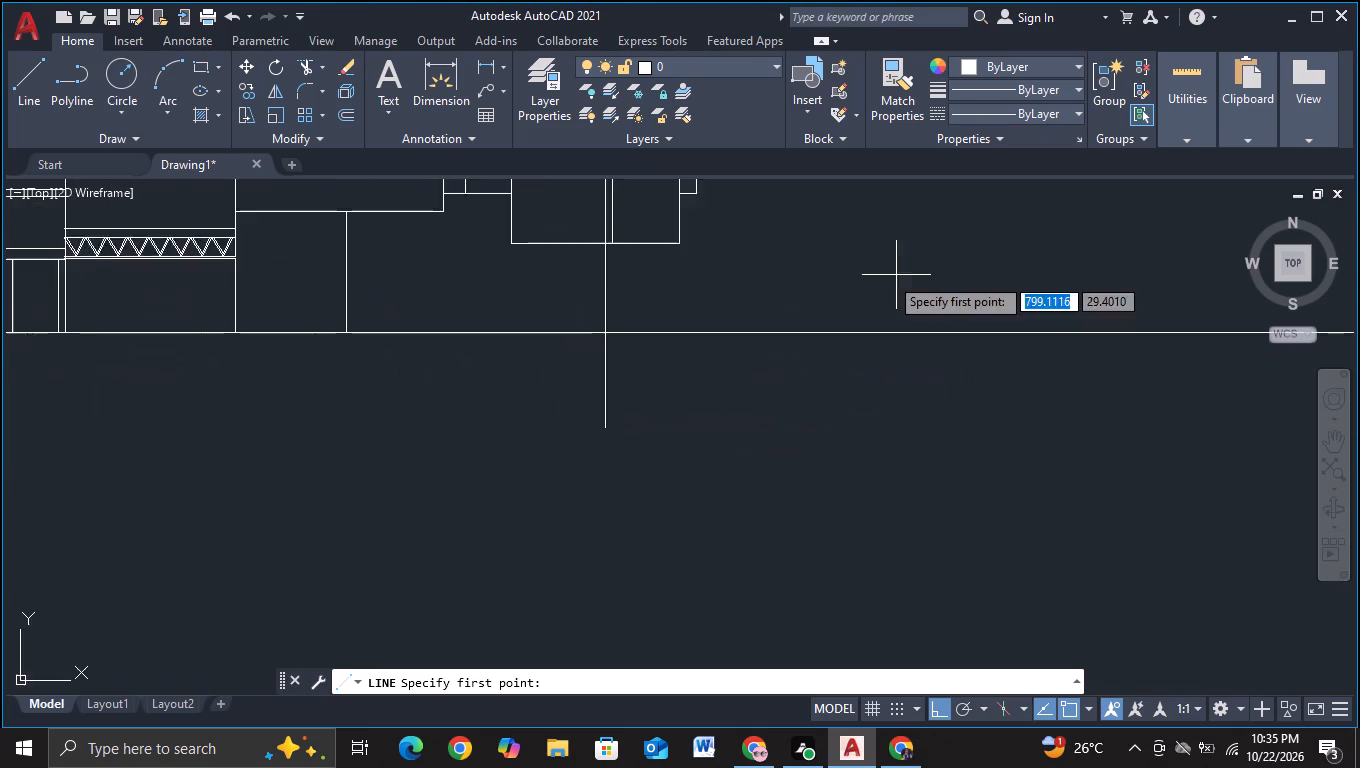
{"action": "scroll", "coordinate": [881, 278], "scroll_direction": "up", "scroll_amount": 2}
{"action": "middle_click_drag", "start_coordinate": [483, 327], "coordinate": [773, 331]}
{"action": "scroll", "coordinate": [771, 356], "scroll_direction": "up", "scroll_amount": 1}
{"action": "middle_click_drag", "start_coordinate": [764, 451], "coordinate": [777, 475]}
{"action": "scroll", "coordinate": [706, 393], "scroll_direction": "down", "scroll_amount": 2}
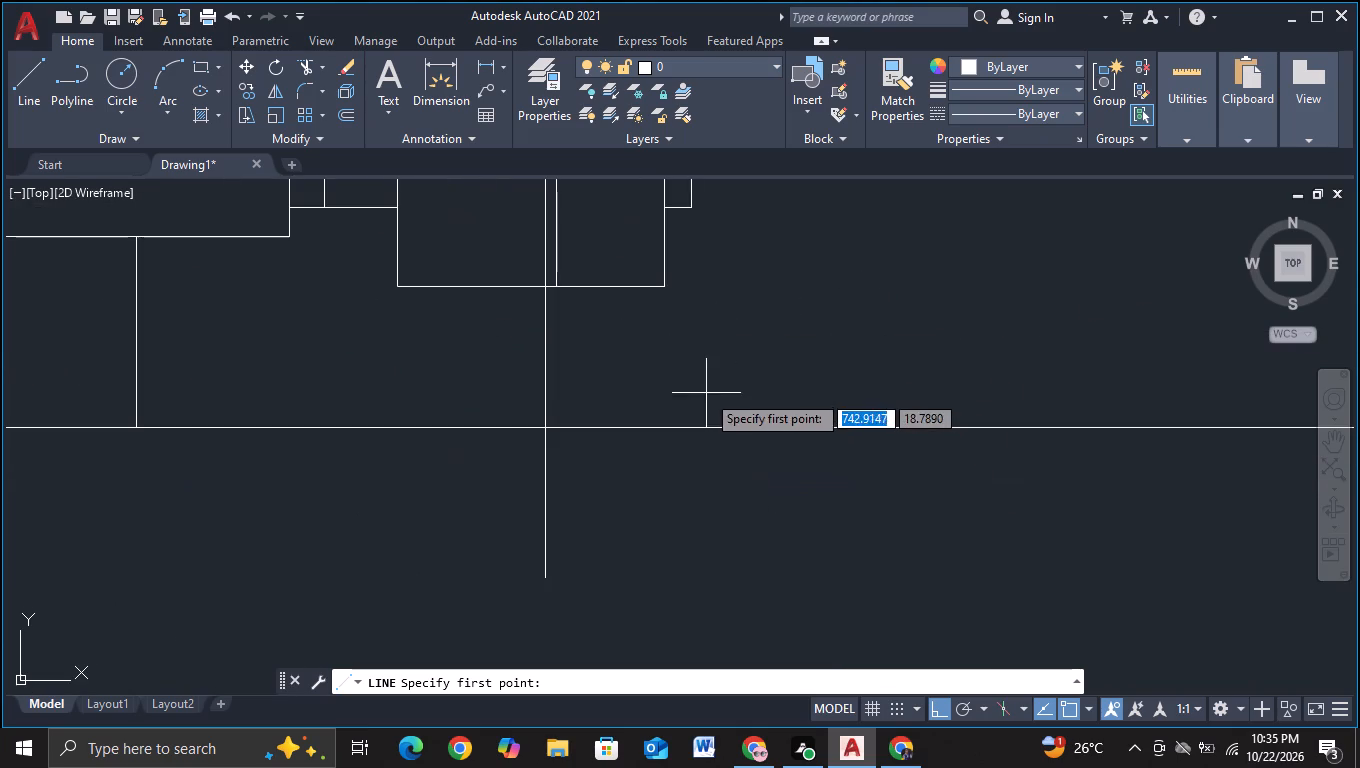
{"action": "key", "text": "F3"}
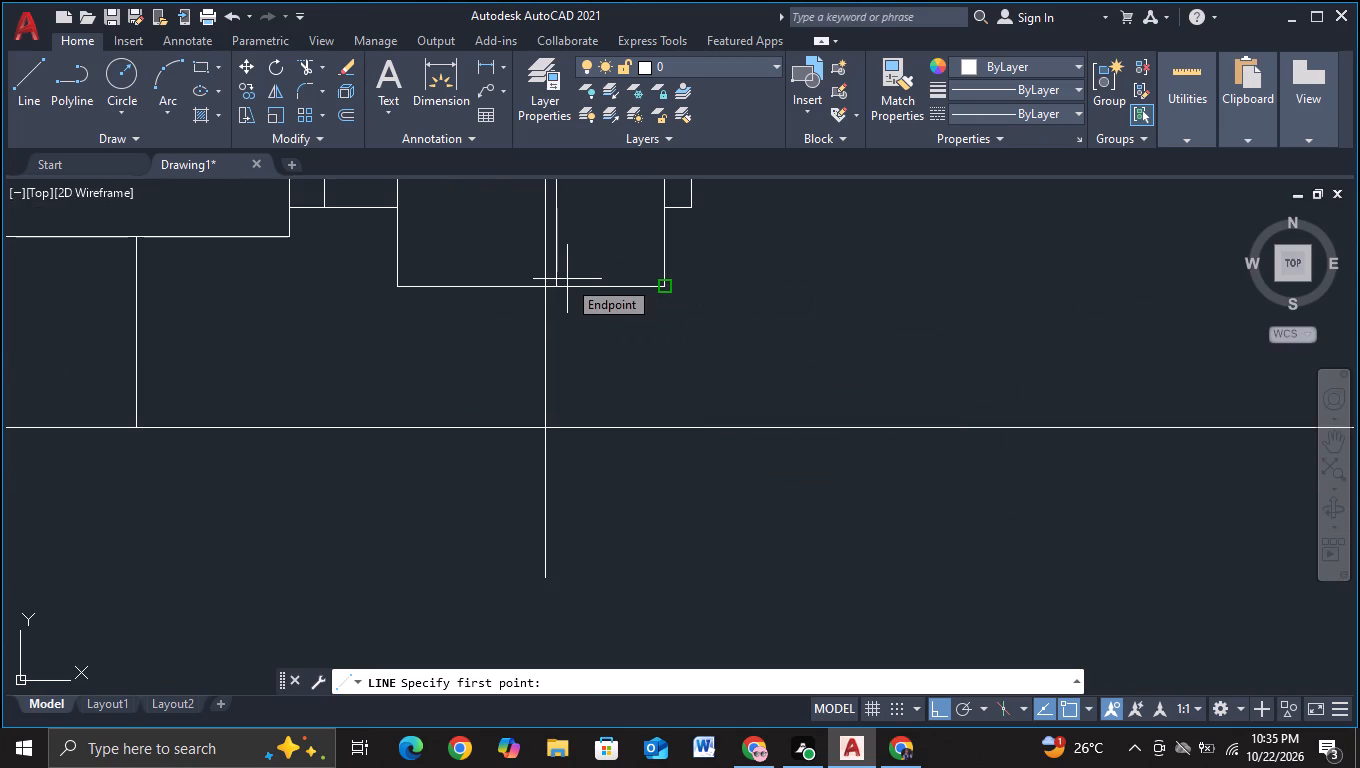
{"action": "left_click", "coordinate": [567, 279]}
{"action": "left_click", "coordinate": [586, 517]}
{"action": "key", "text": "Escape"}
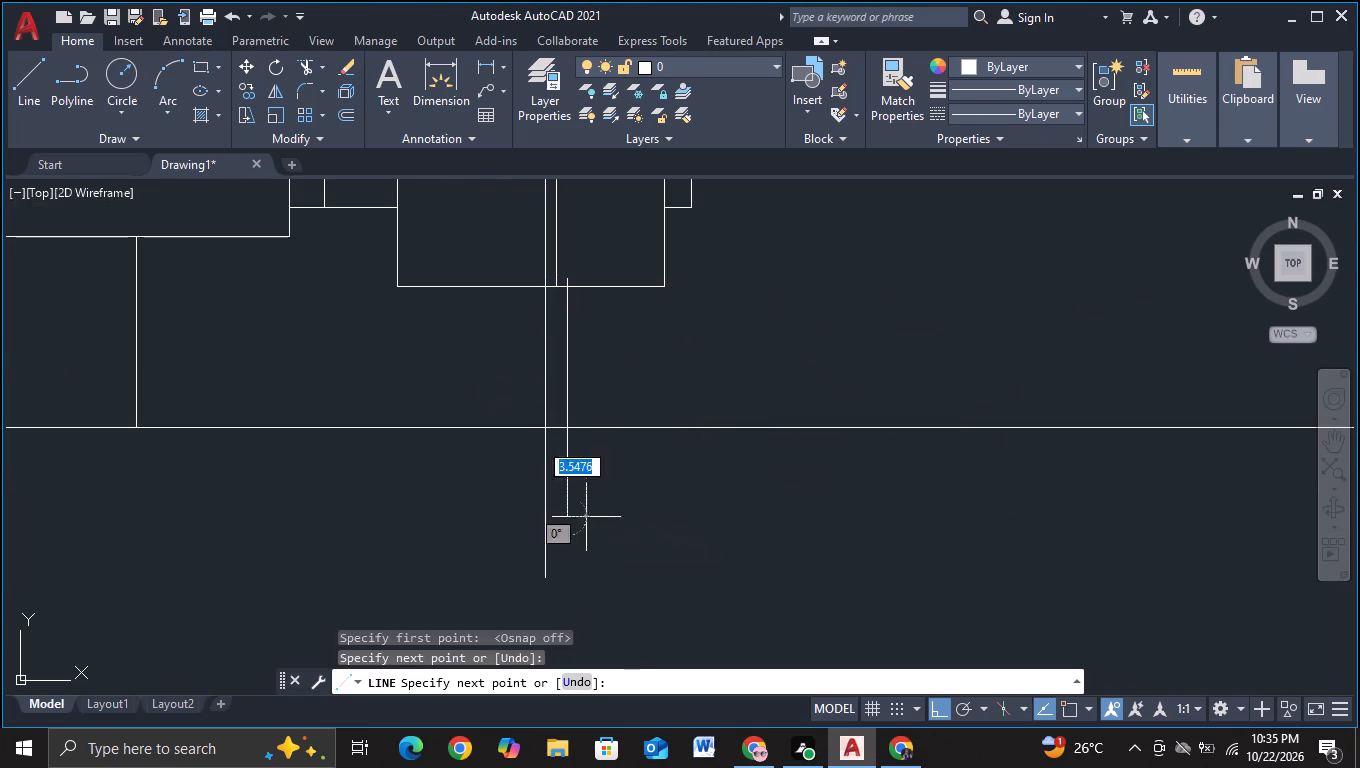
Trim both post lines below the ground line and the second one's stub above the box's bottom edge.
{"action": "left_click", "coordinate": [298, 58]}
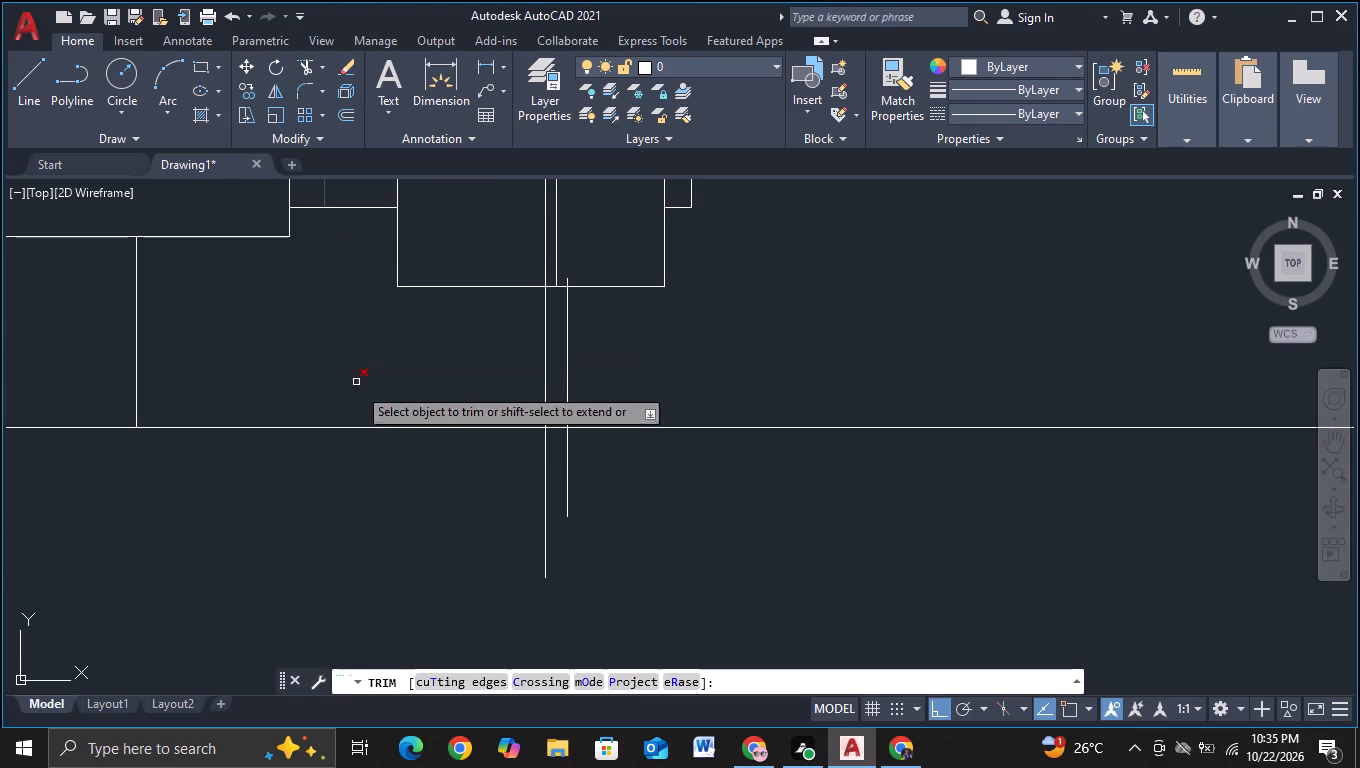
{"action": "left_click_drag", "start_coordinate": [345, 466], "coordinate": [702, 520]}
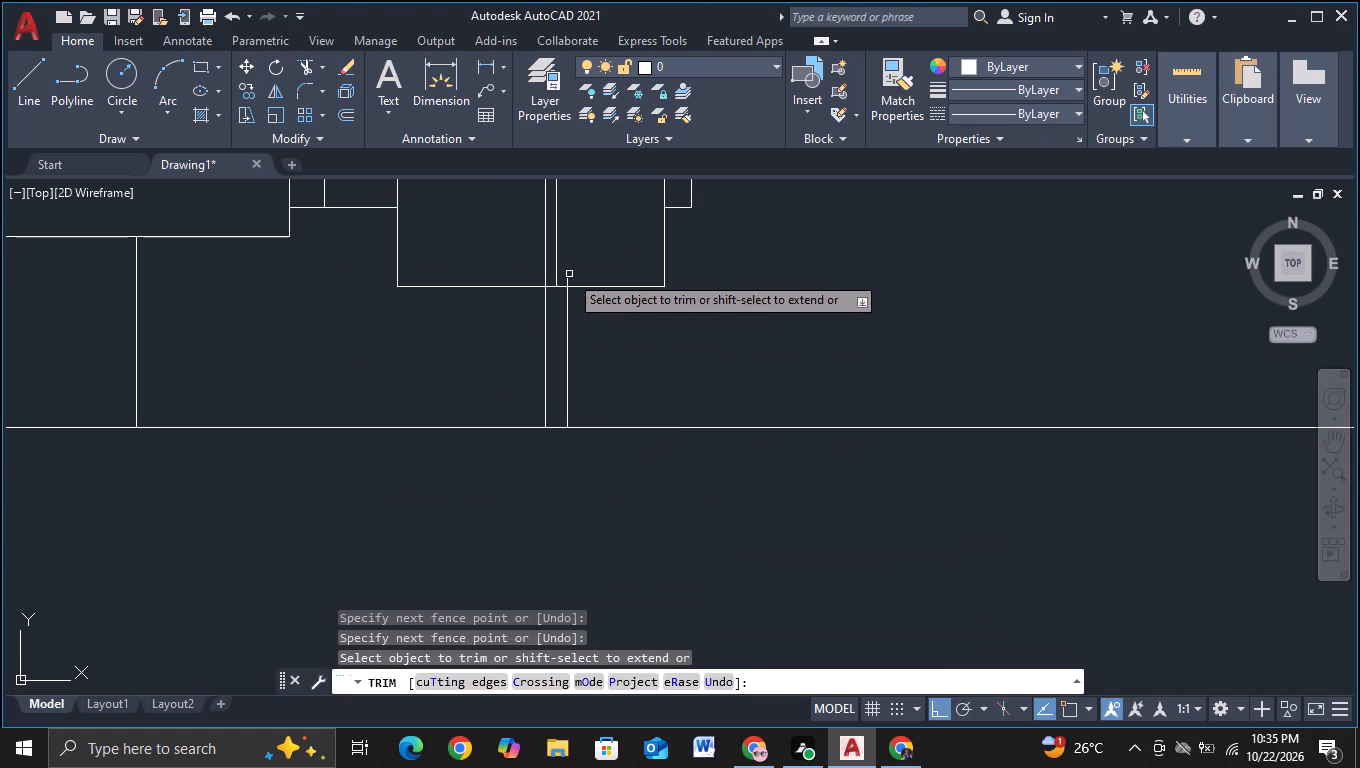
{"action": "left_click", "coordinate": [569, 281]}
{"action": "key", "text": "Escape"}
Copy the tower's short sloping top line straight down its narrow side face at three regular intervals, the second about 33 units down.
{"action": "scroll", "coordinate": [672, 362], "scroll_direction": "down", "scroll_amount": 1}
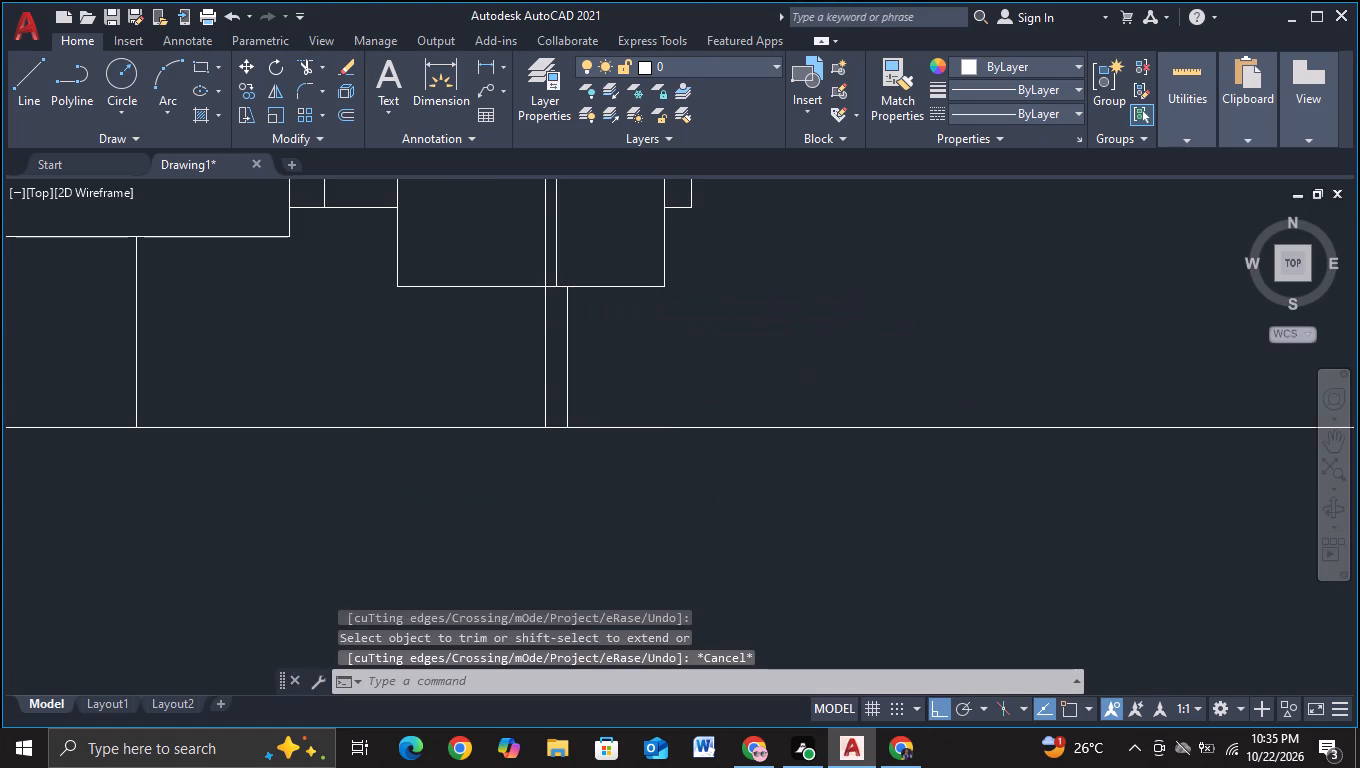
{"action": "middle_click_drag", "start_coordinate": [675, 372], "coordinate": [687, 342]}
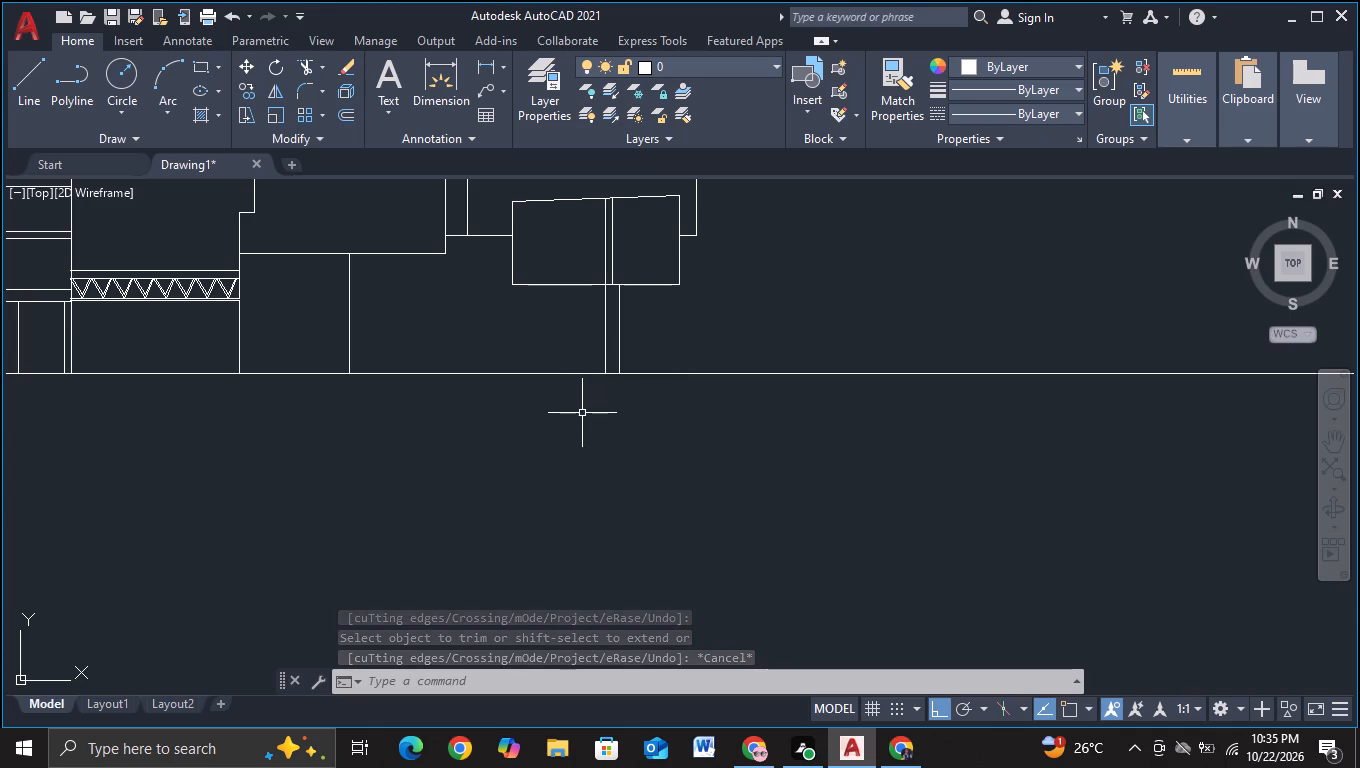
{"action": "scroll", "coordinate": [585, 432], "scroll_direction": "down", "scroll_amount": 1}
{"action": "middle_click_drag", "start_coordinate": [585, 436], "coordinate": [500, 505]}
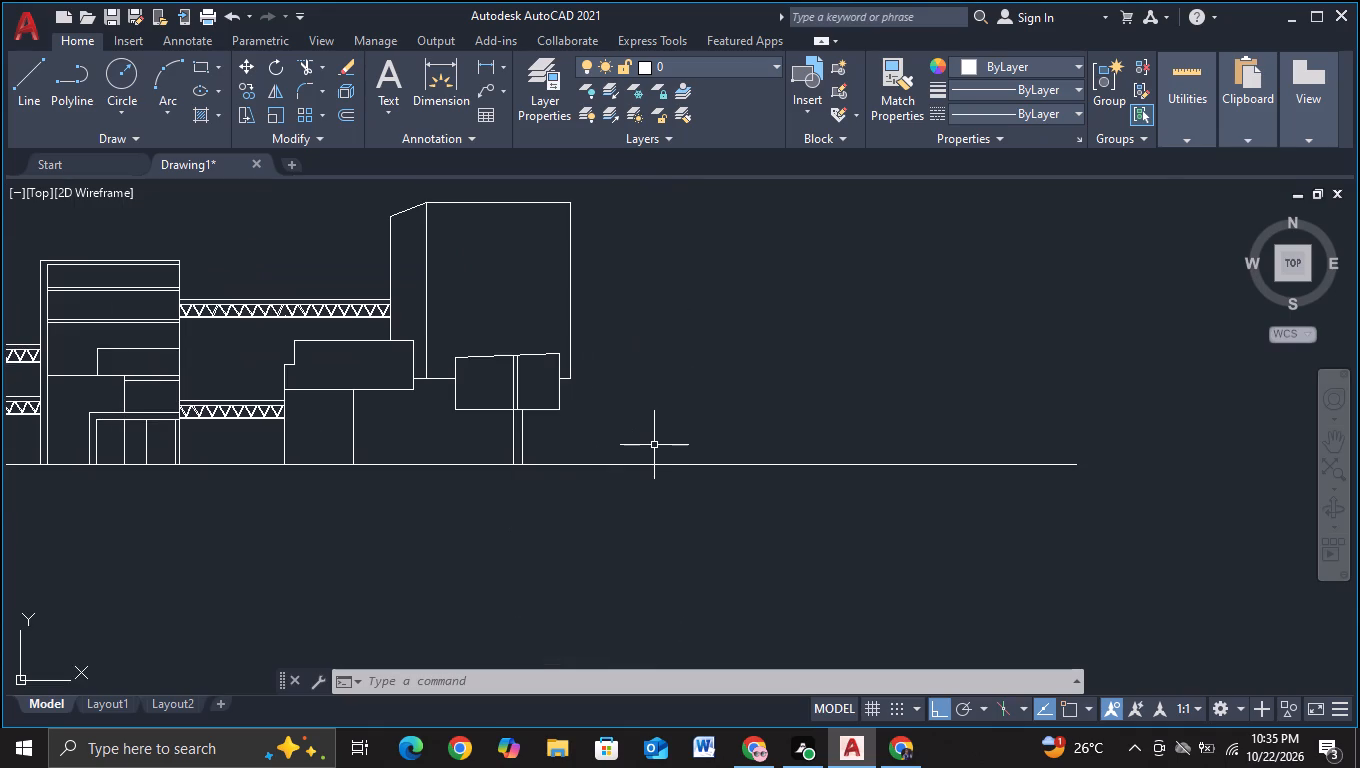
{"action": "left_click", "coordinate": [30, 67]}
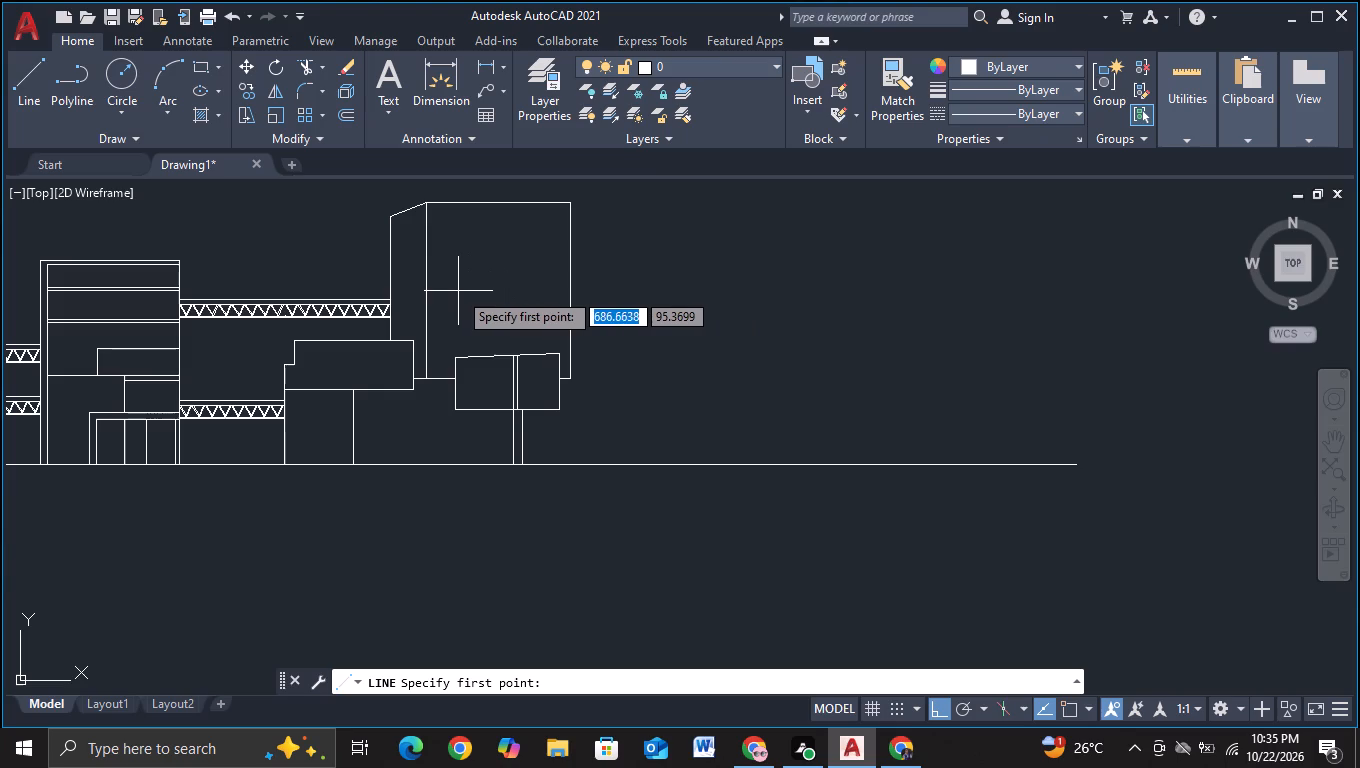
{"action": "key", "text": "Escape"}
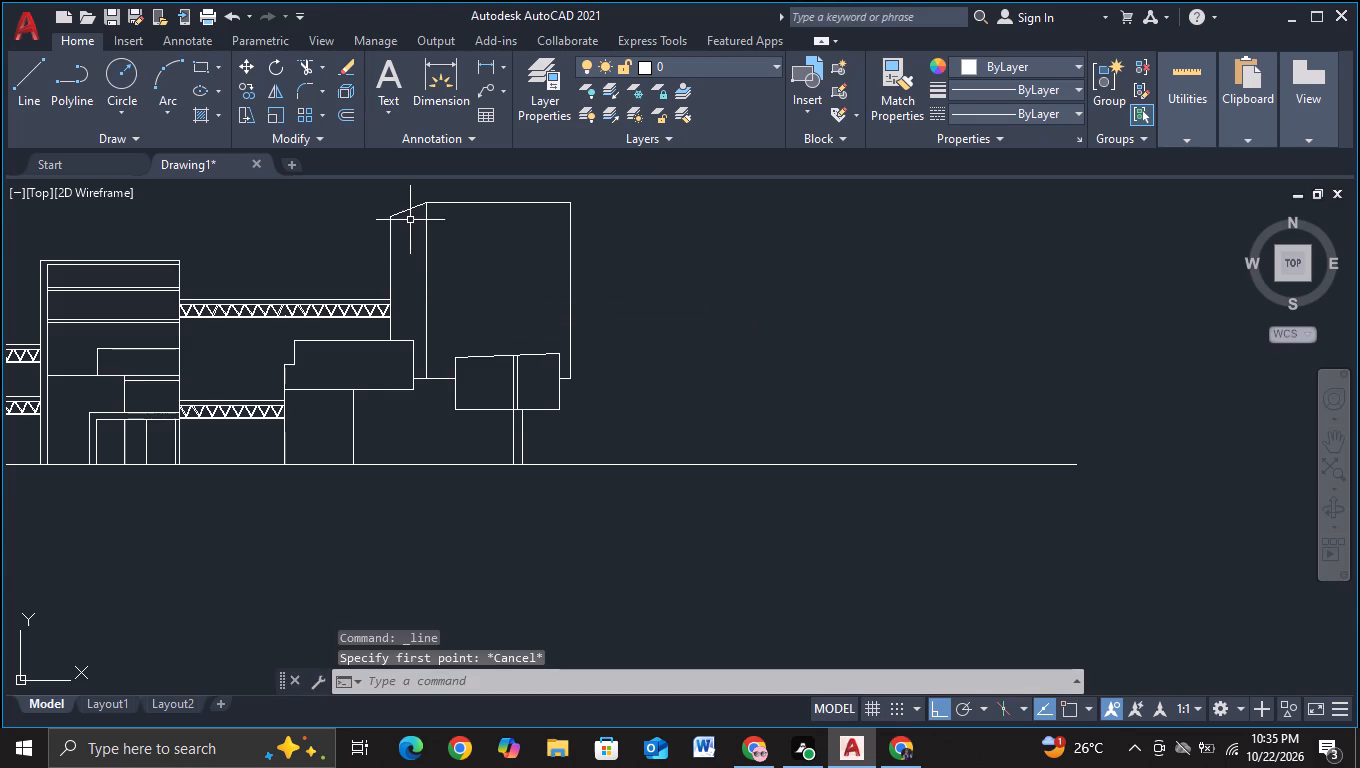
{"action": "left_click", "coordinate": [409, 210]}
{"action": "key", "text": "c"}
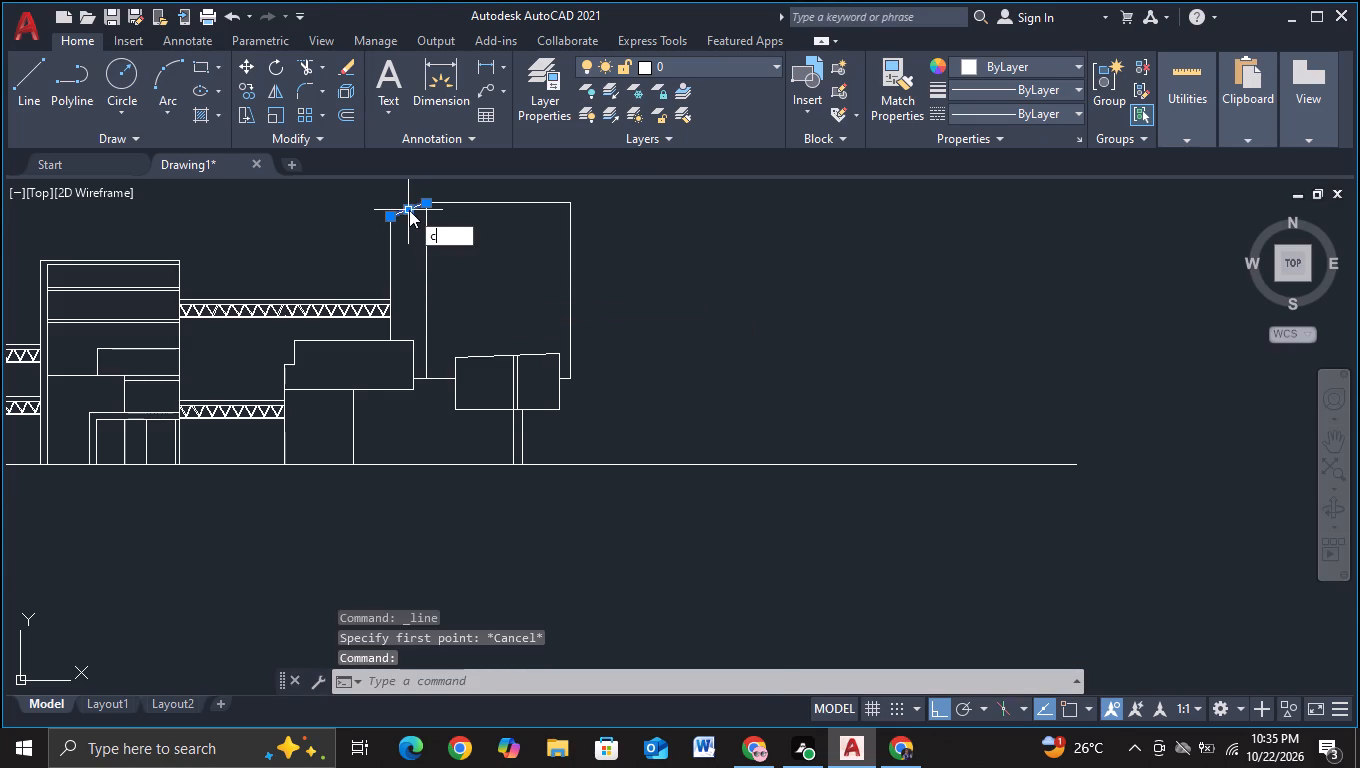
{"action": "left_click", "coordinate": [451, 275]}
{"action": "left_click", "coordinate": [411, 238]}
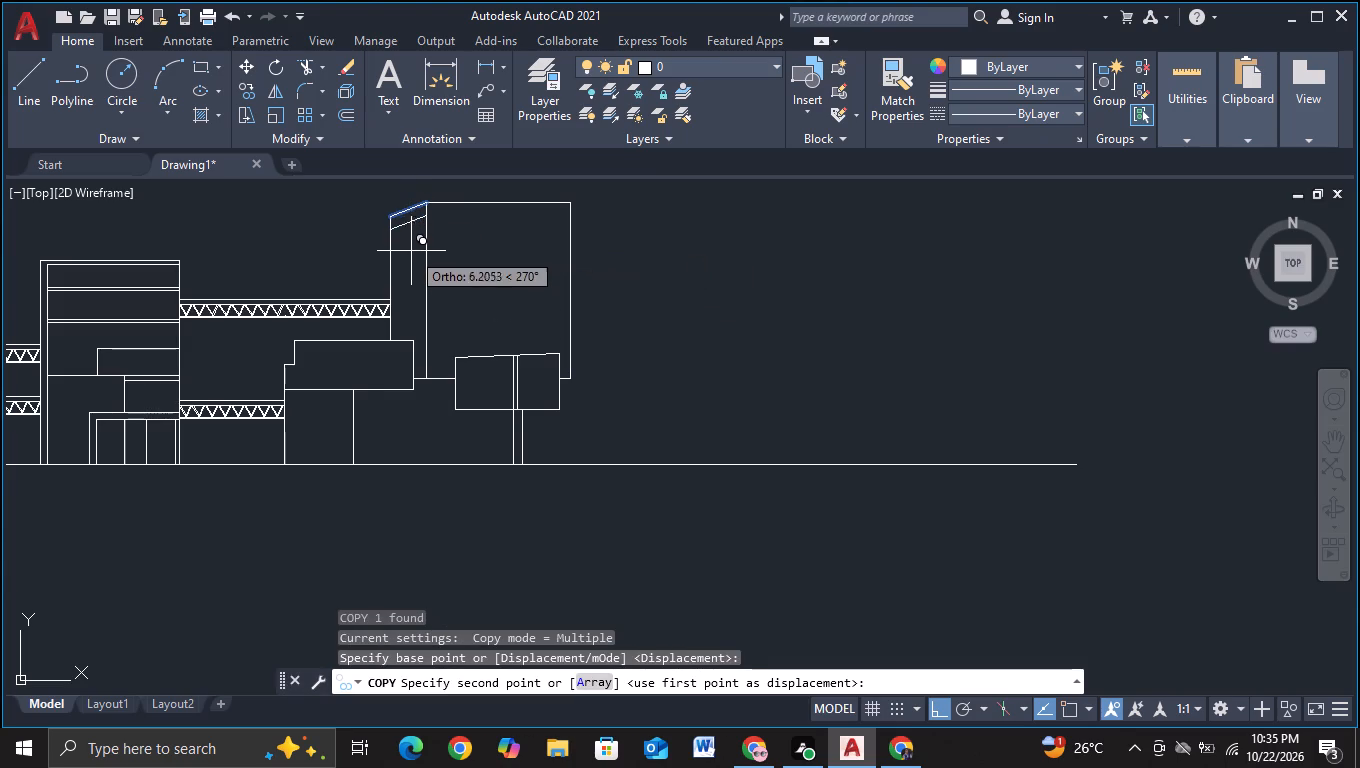
{"action": "left_click", "coordinate": [411, 273]}
{"action": "left_click", "coordinate": [406, 308]}
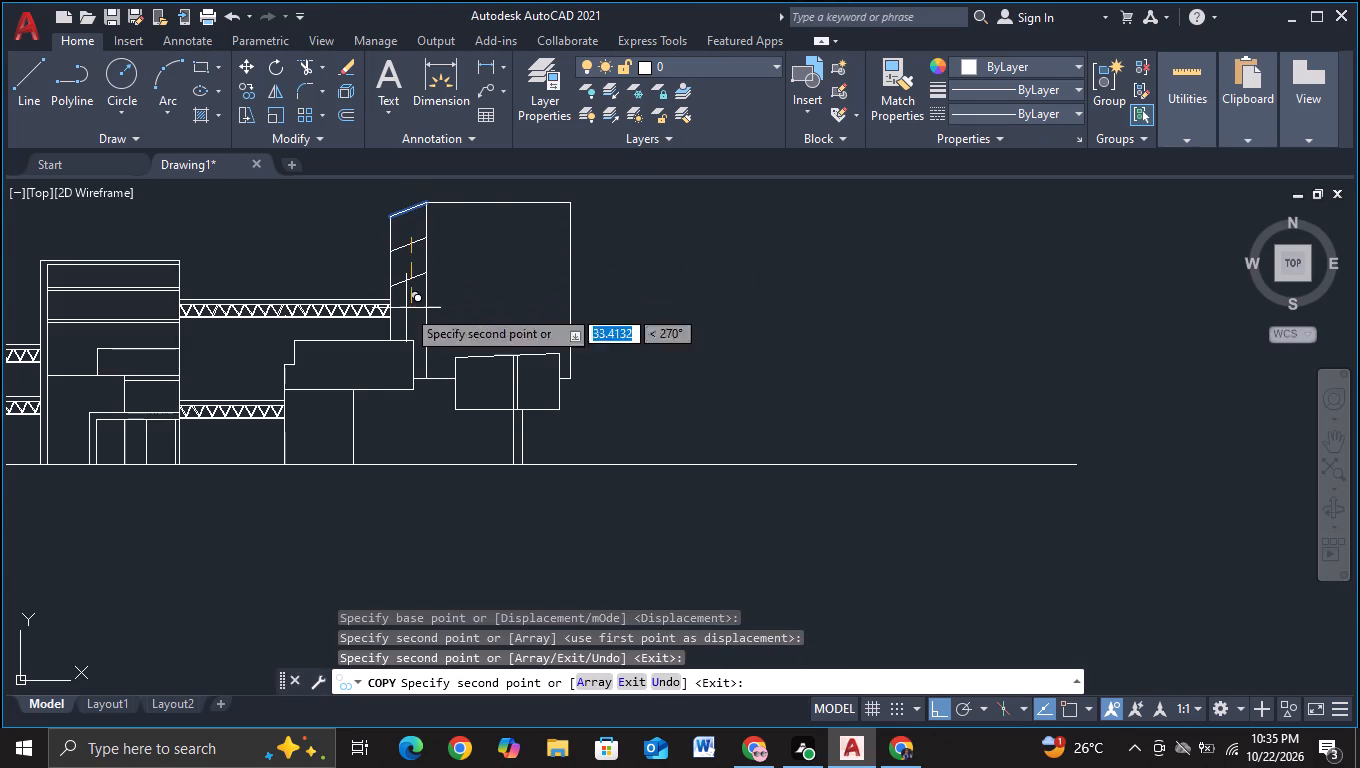
{"action": "left_click", "coordinate": [409, 341]}
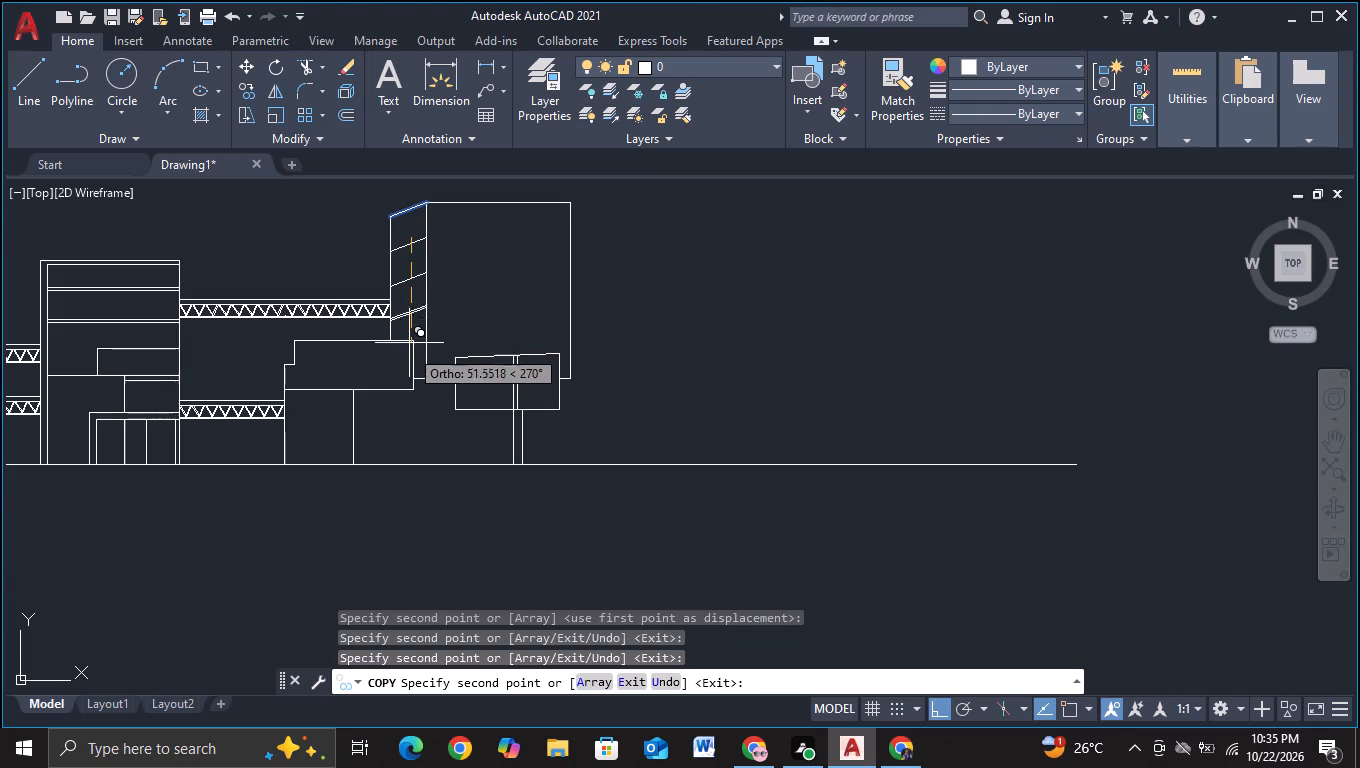
Place another copy of the sloping line just below each of the three copies, forming three narrow slanted bands.
{"action": "left_click", "coordinate": [443, 279]}
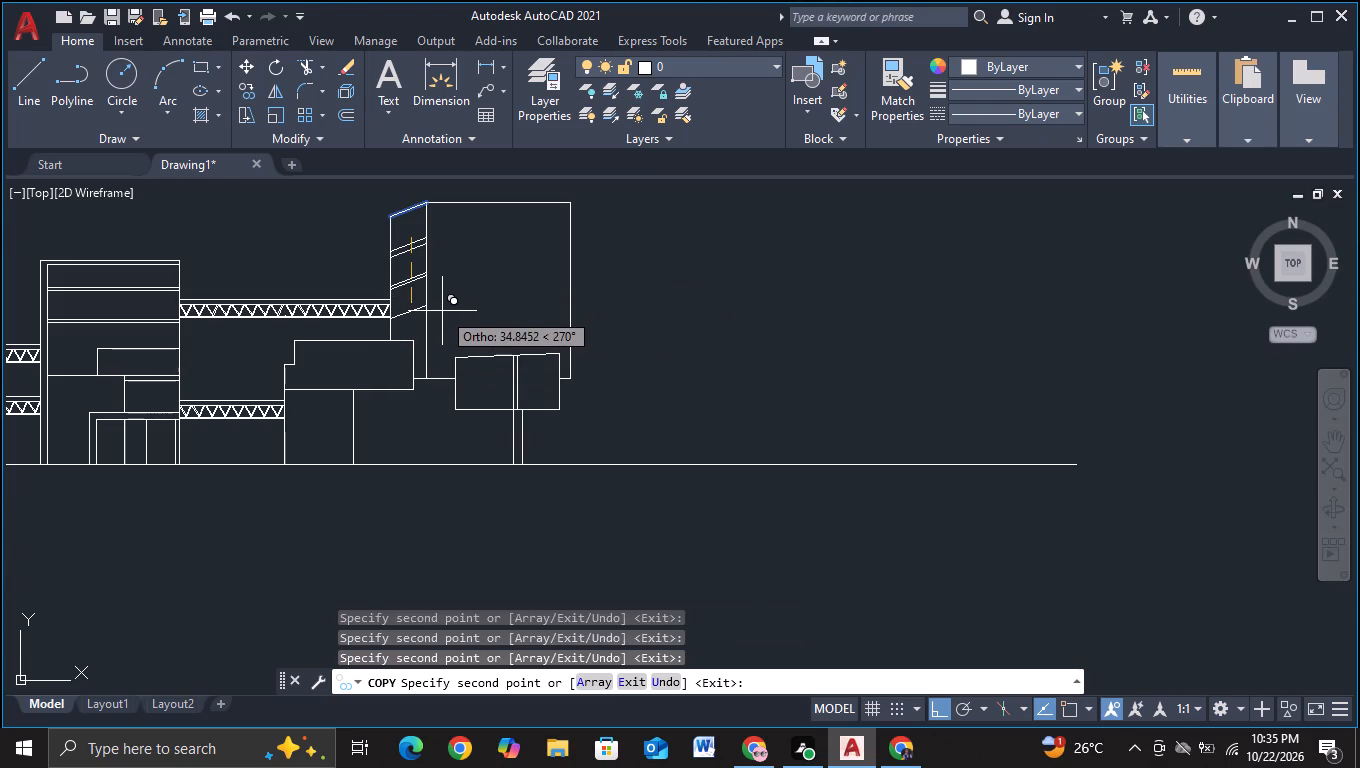
{"action": "left_click", "coordinate": [444, 313]}
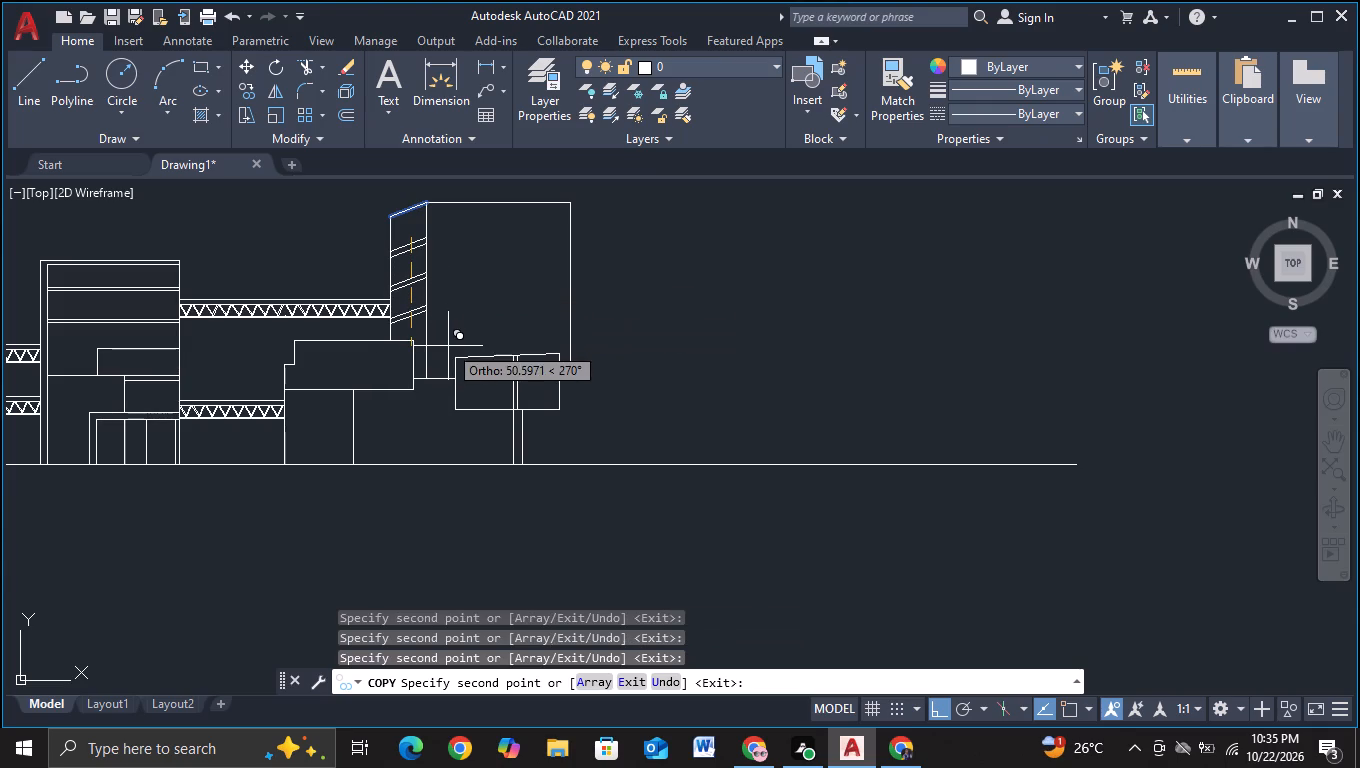
{"action": "left_click", "coordinate": [448, 346]}
{"action": "key", "text": "Escape"}
Draw a horizontal line just above the tower's base edge, about 12 units long, and trim off its end inside the projecting box.
{"action": "middle_click_drag", "start_coordinate": [680, 337], "coordinate": [645, 344]}
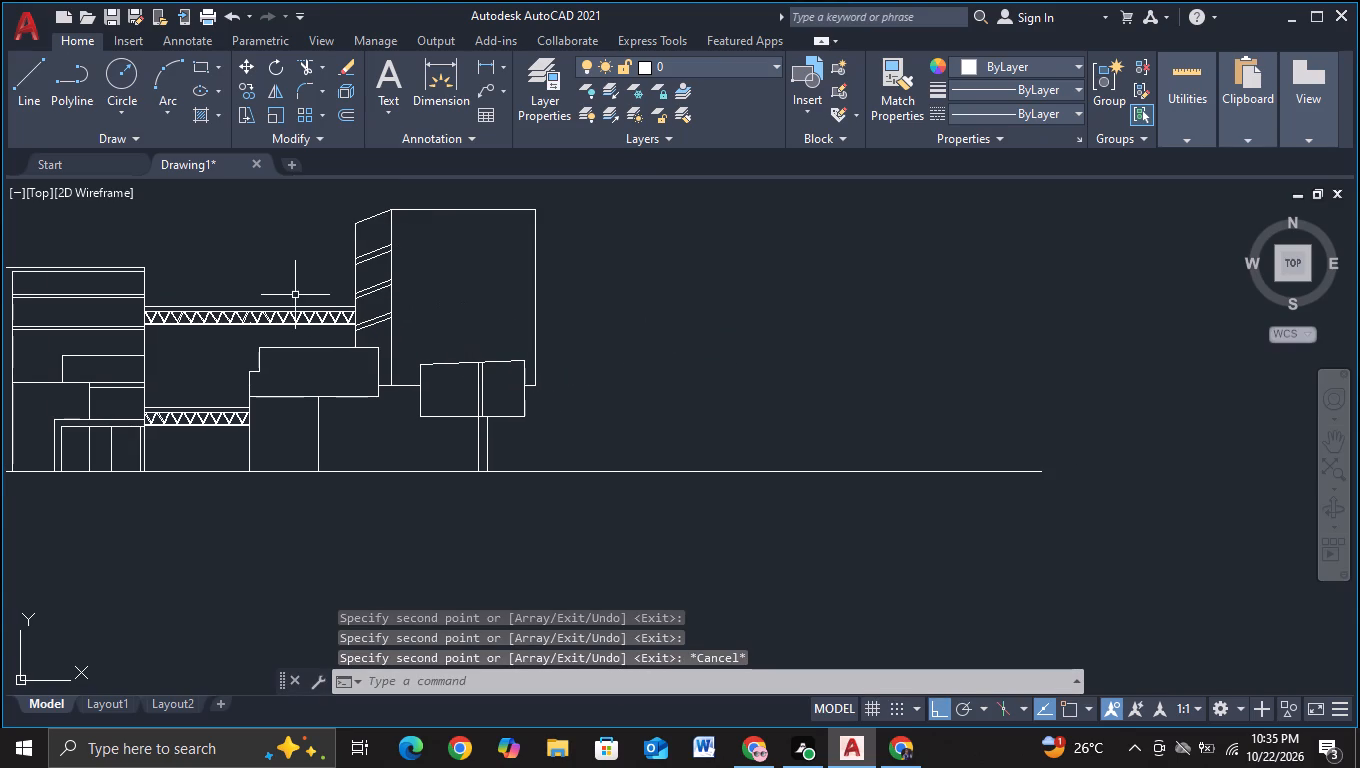
{"action": "left_click", "coordinate": [19, 95]}
{"action": "scroll", "coordinate": [435, 340], "scroll_direction": "up", "scroll_amount": 2}
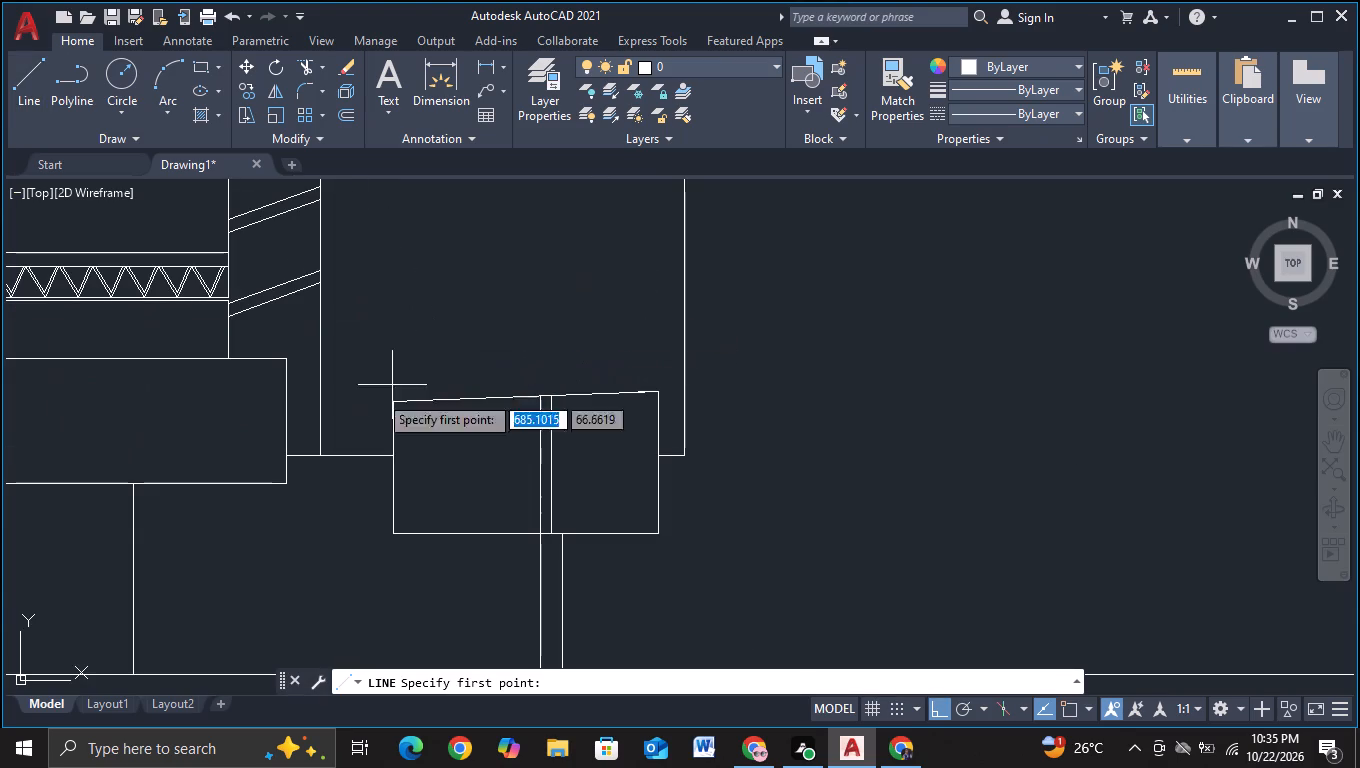
{"action": "left_click", "coordinate": [338, 439]}
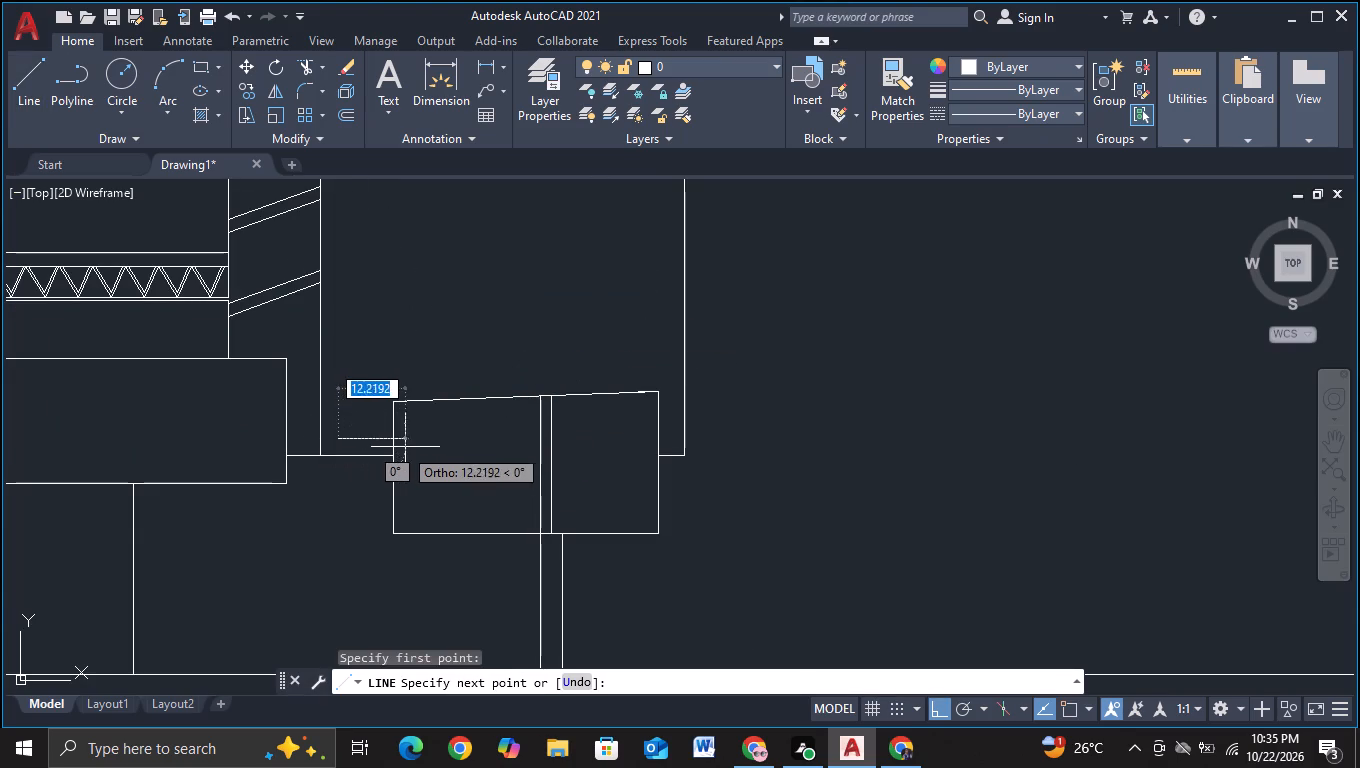
{"action": "left_click", "coordinate": [406, 447]}
{"action": "key", "text": "Escape"}
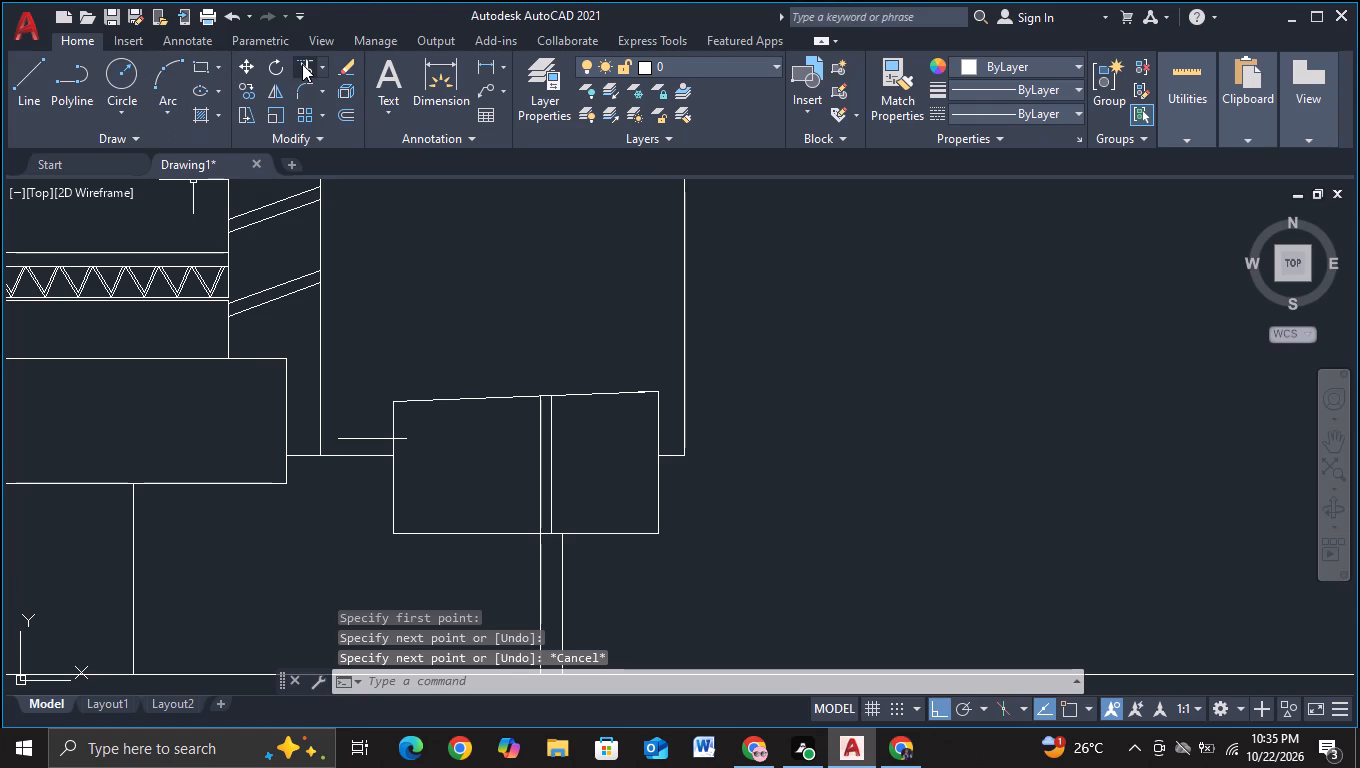
{"action": "left_click", "coordinate": [302, 64]}
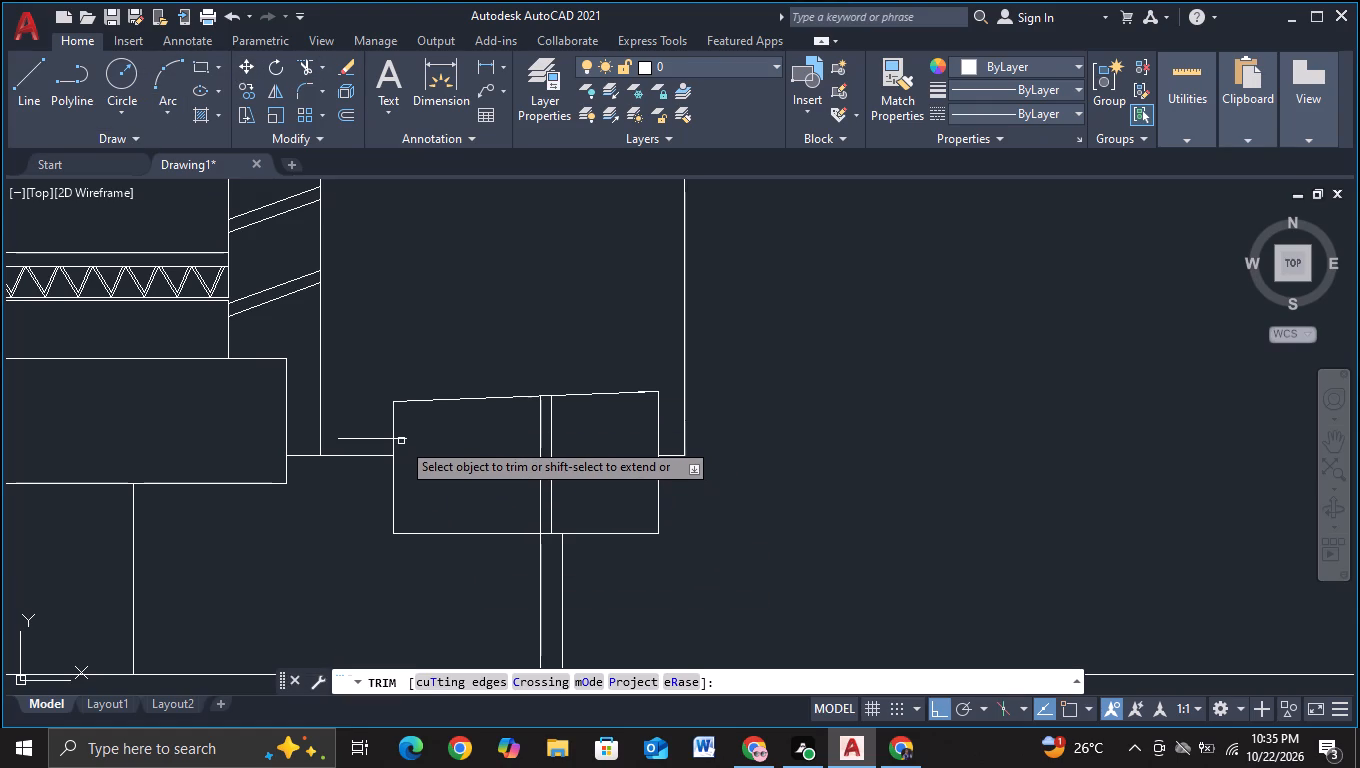
{"action": "left_click", "coordinate": [400, 438]}
{"action": "key", "text": "Escape"}
With object snap on, continue the inner frame from that line: up, about 62 units across, about 77 units down, and back into the box.
{"action": "left_click", "coordinate": [47, 111]}
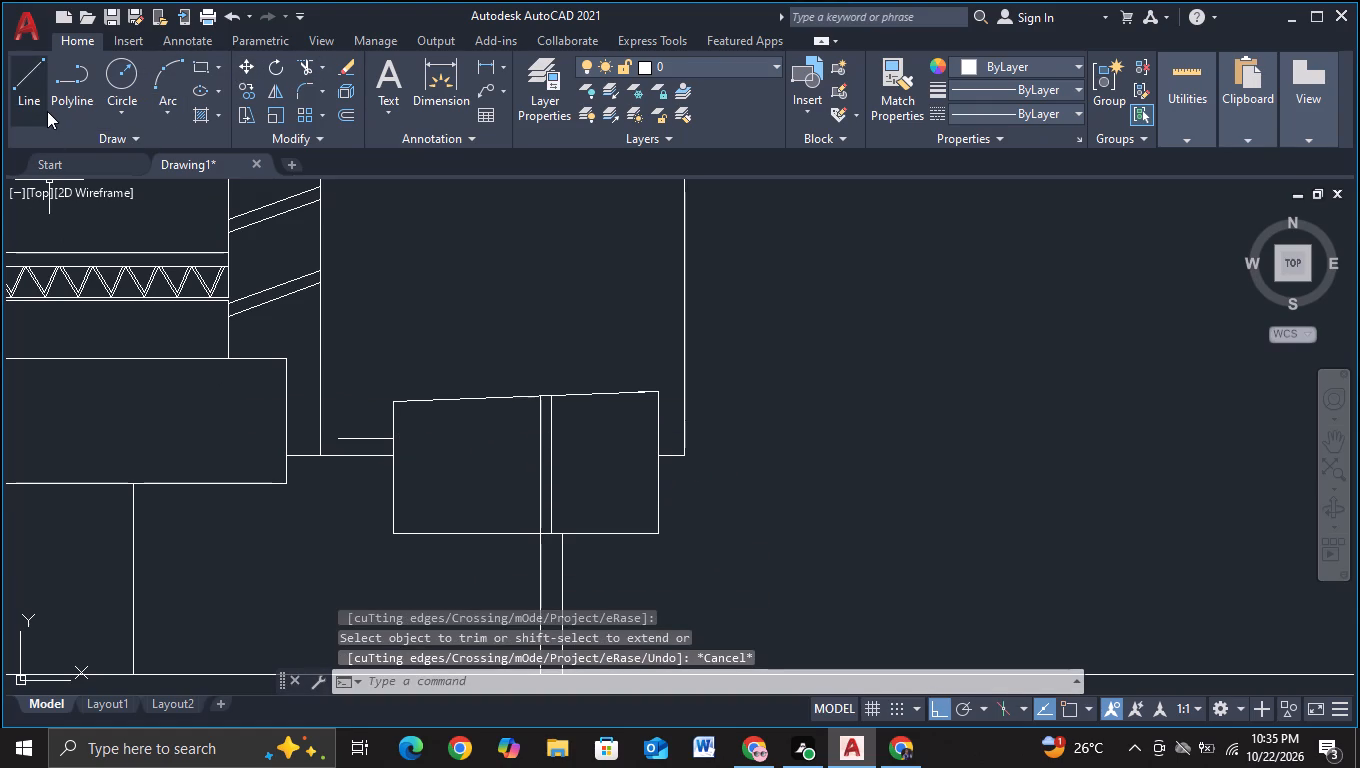
{"action": "key", "text": "F3"}
{"action": "left_click", "coordinate": [337, 441]}
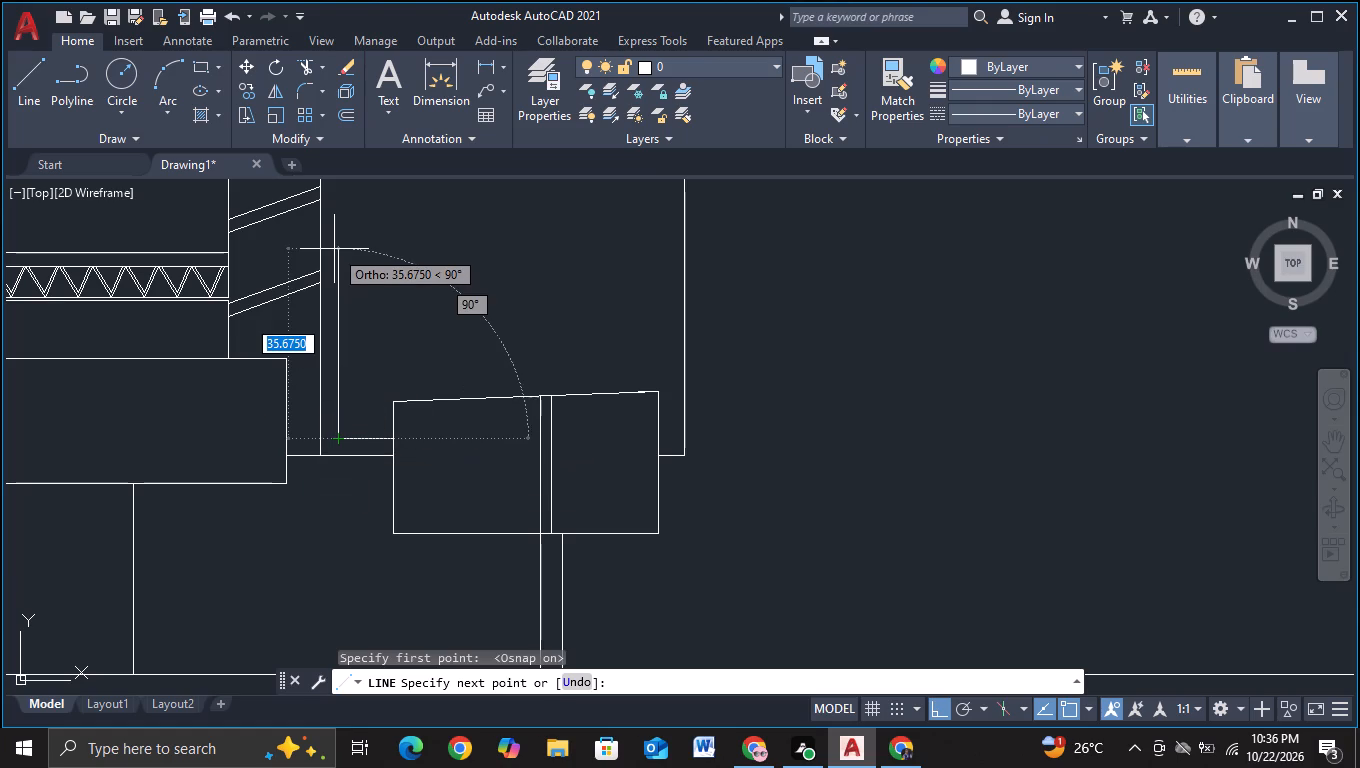
{"action": "middle_click_drag", "start_coordinate": [334, 249], "coordinate": [259, 626]}
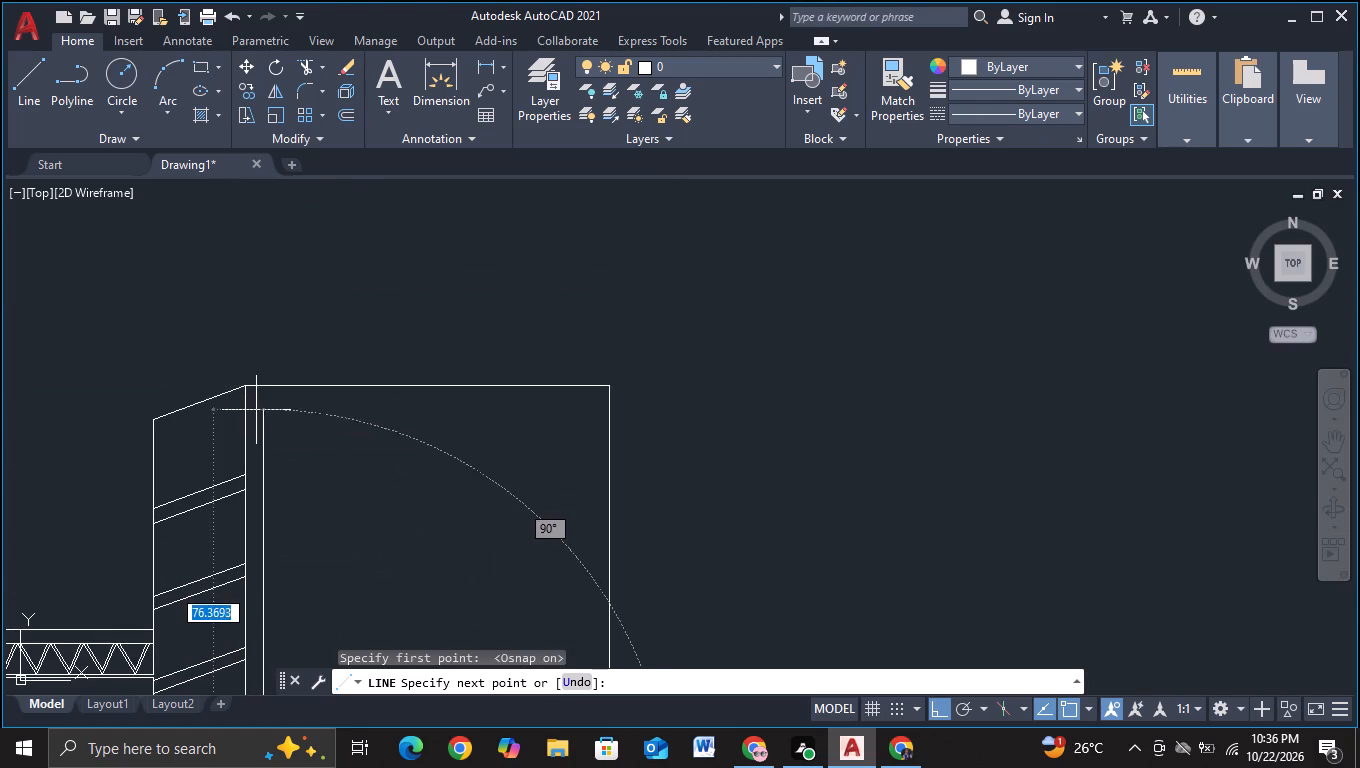
{"action": "left_click", "coordinate": [259, 406]}
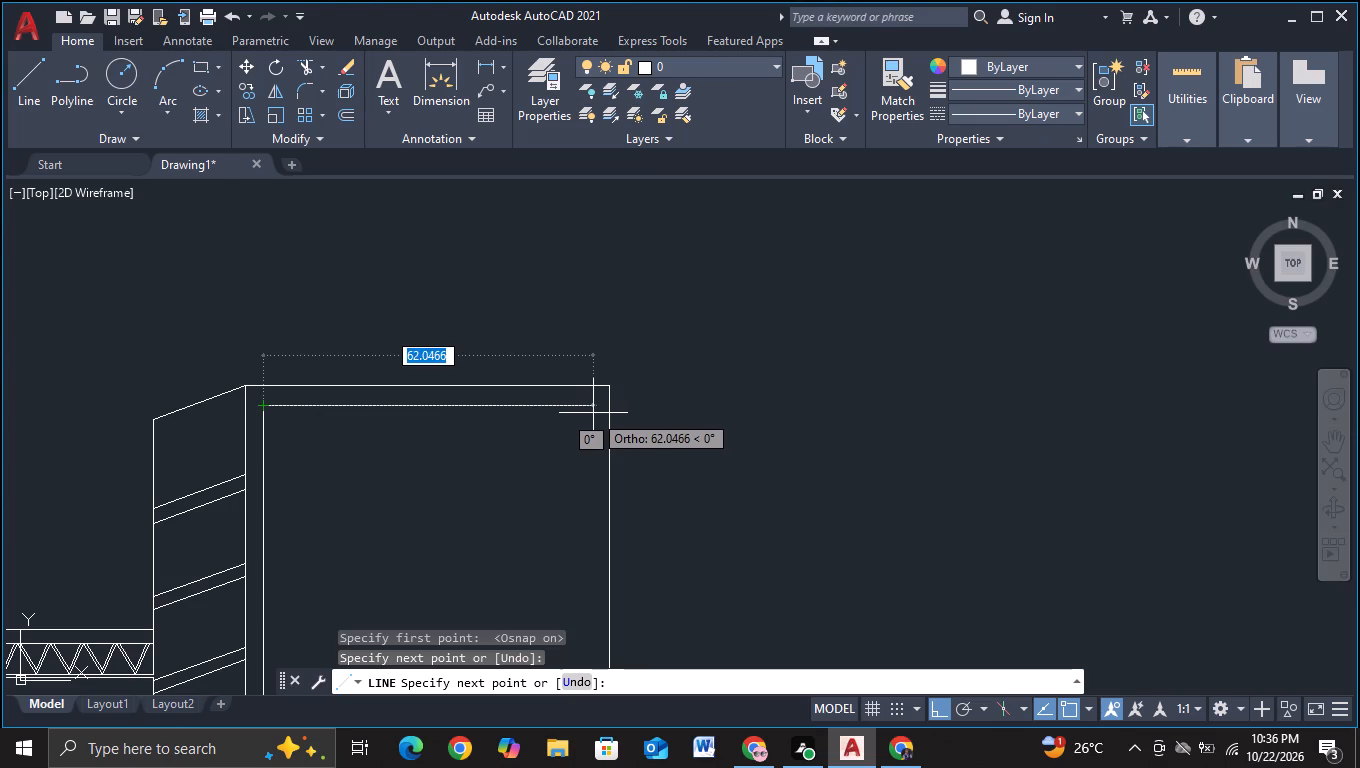
{"action": "left_click", "coordinate": [592, 413]}
{"action": "middle_click_drag", "start_coordinate": [567, 542], "coordinate": [558, 349]}
{"action": "middle_click_drag", "start_coordinate": [523, 496], "coordinate": [512, 398]}
{"action": "scroll", "coordinate": [532, 460], "scroll_direction": "up", "scroll_amount": 1}
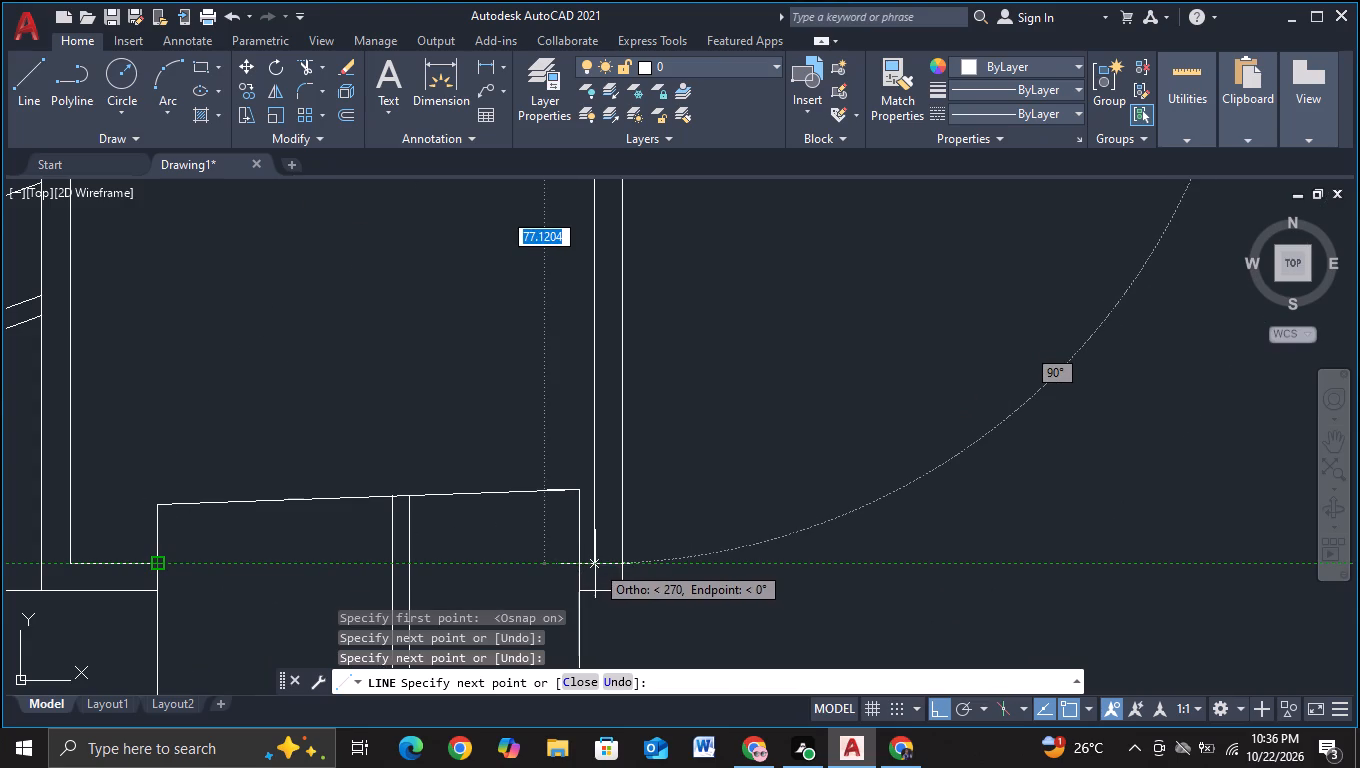
{"action": "left_click", "coordinate": [595, 564]}
{"action": "left_click", "coordinate": [545, 564]}
{"action": "key", "text": "Escape"}
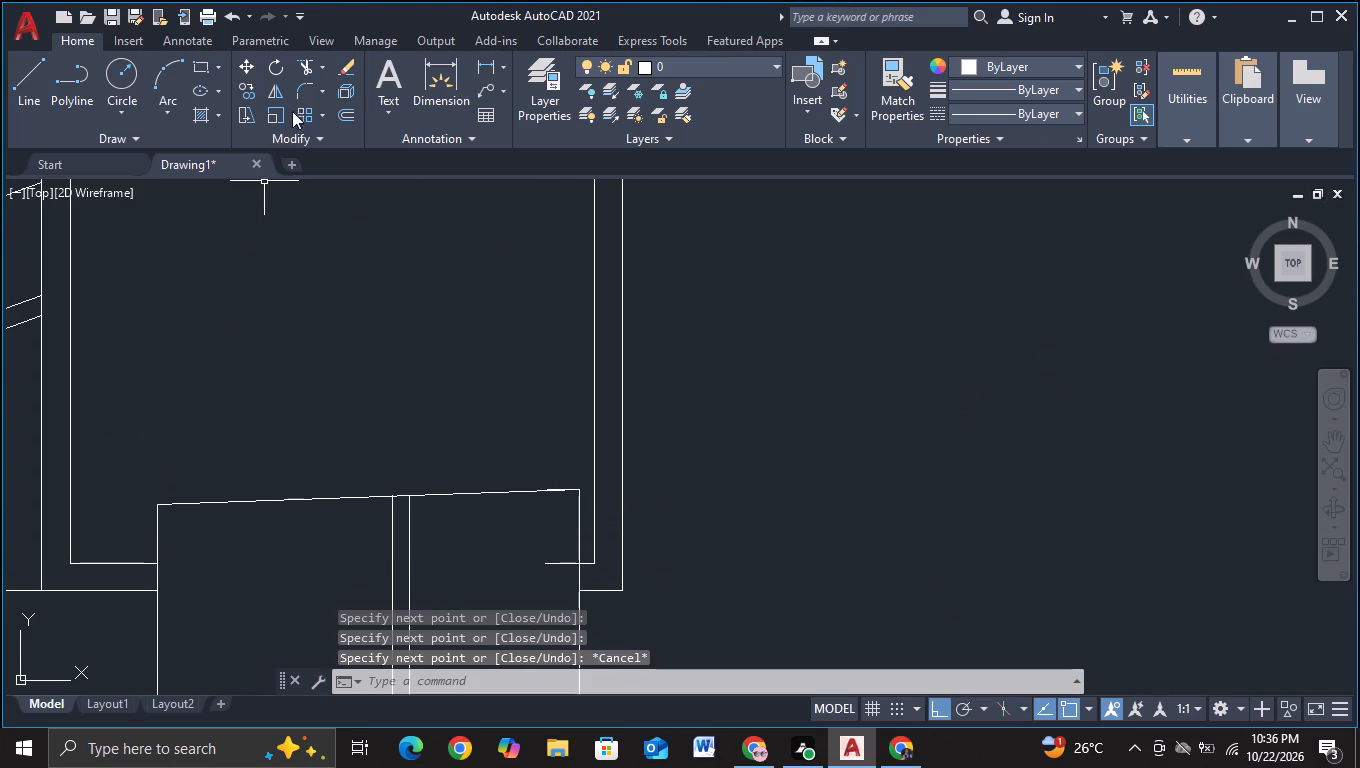
Trim the inner frame's stub inside the projecting box and the stray short line at the end of the box's sloping top edge.
{"action": "left_click", "coordinate": [312, 68]}
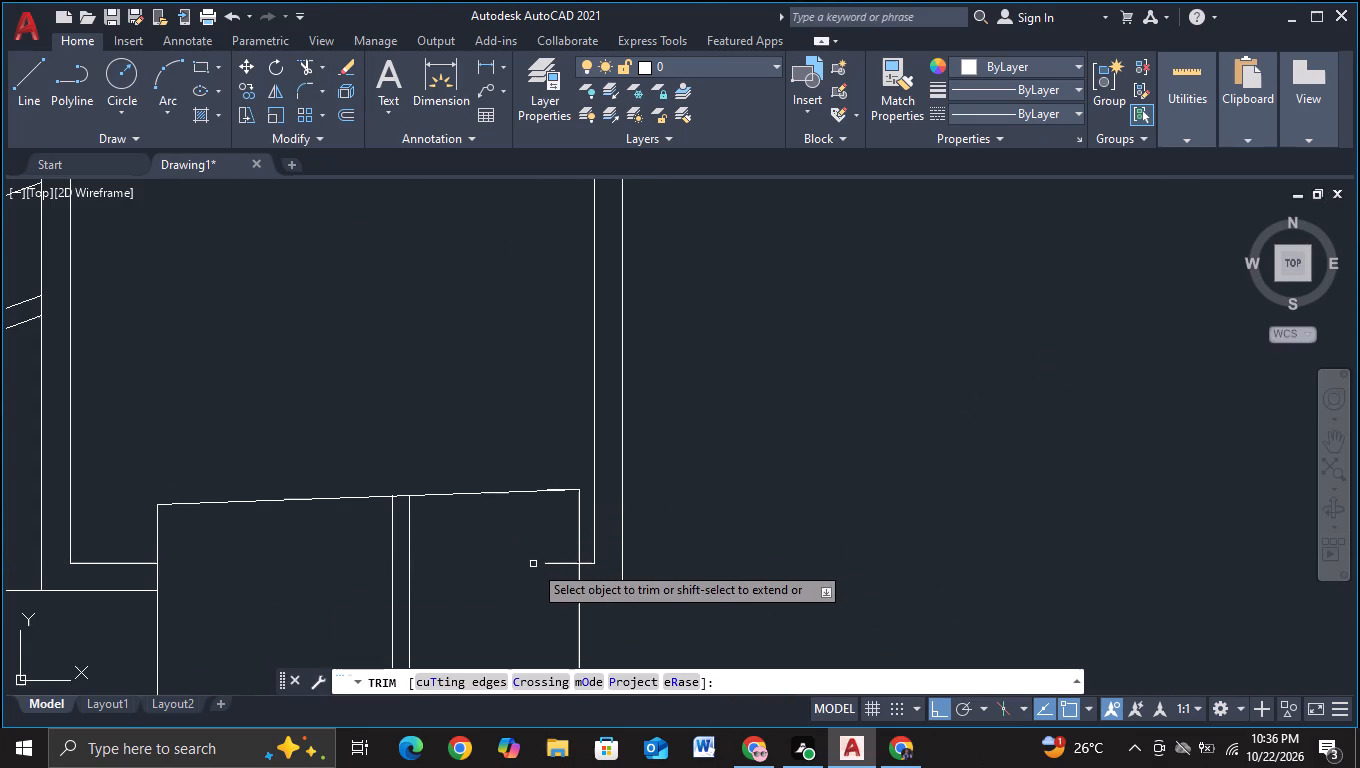
{"action": "left_click", "coordinate": [546, 567]}
{"action": "scroll", "coordinate": [555, 536], "scroll_direction": "up", "scroll_amount": 3}
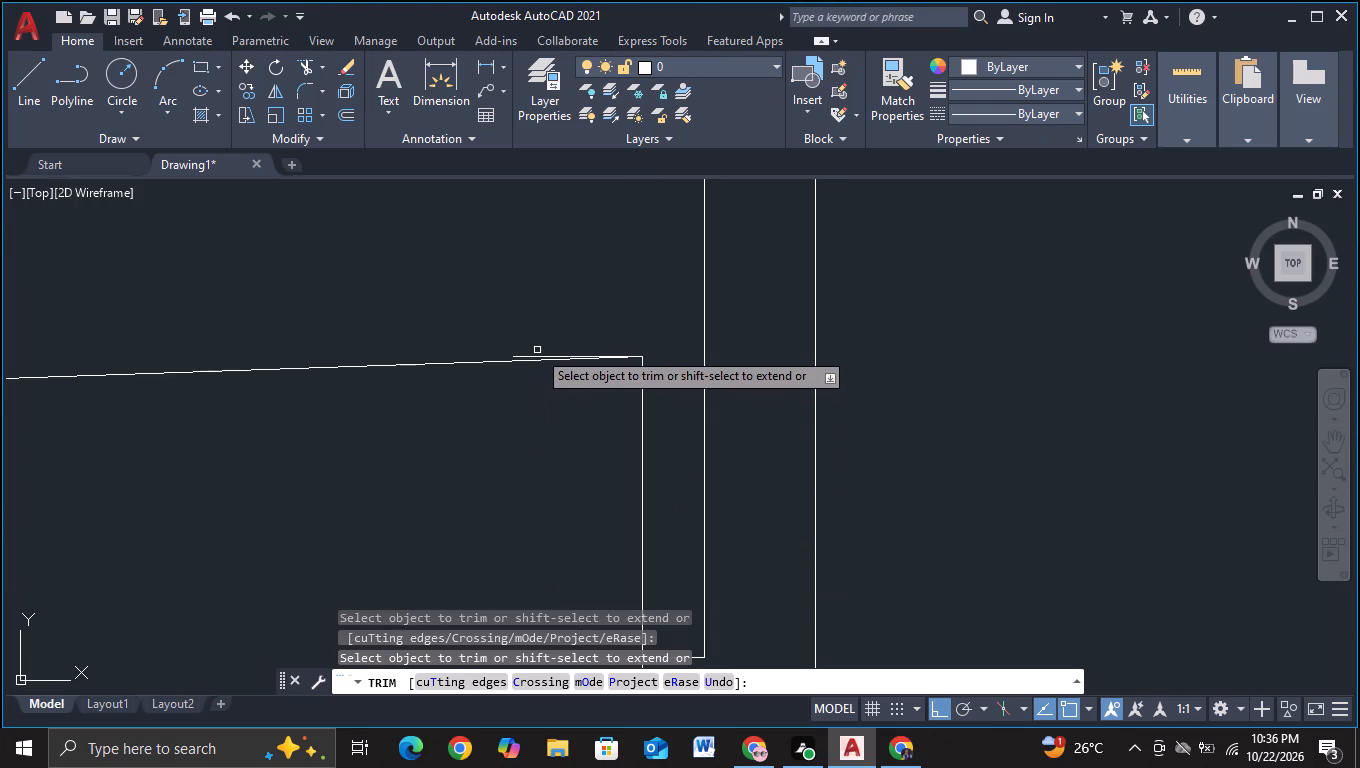
{"action": "left_click", "coordinate": [535, 356]}
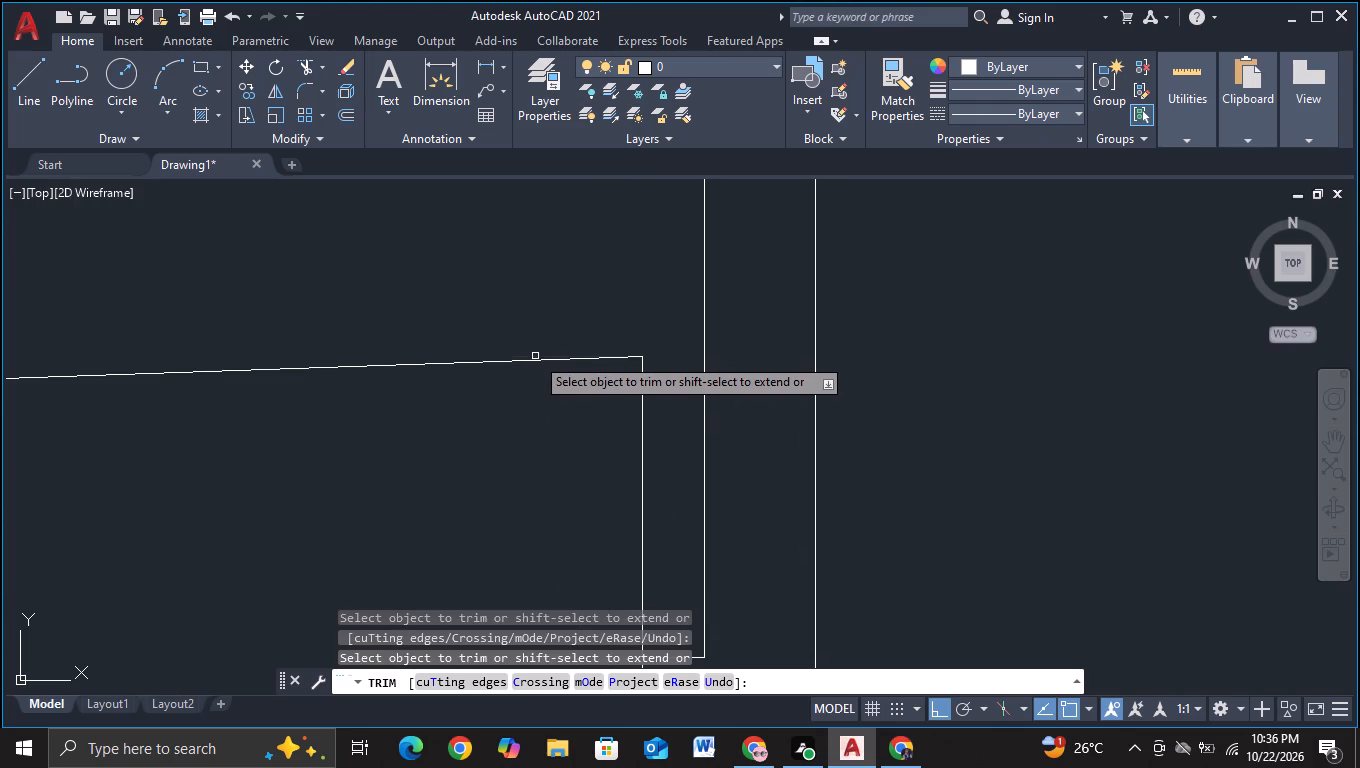
{"action": "scroll", "coordinate": [583, 554], "scroll_direction": "down", "scroll_amount": 3}
{"action": "middle_click_drag", "start_coordinate": [580, 564], "coordinate": [612, 459]}
{"action": "key", "text": "Escape"}
Draw a horizontal line across the upper part of the tower's inner frame and trim both overhanging ends to the frame's sides.
{"action": "scroll", "coordinate": [565, 490], "scroll_direction": "down", "scroll_amount": 2}
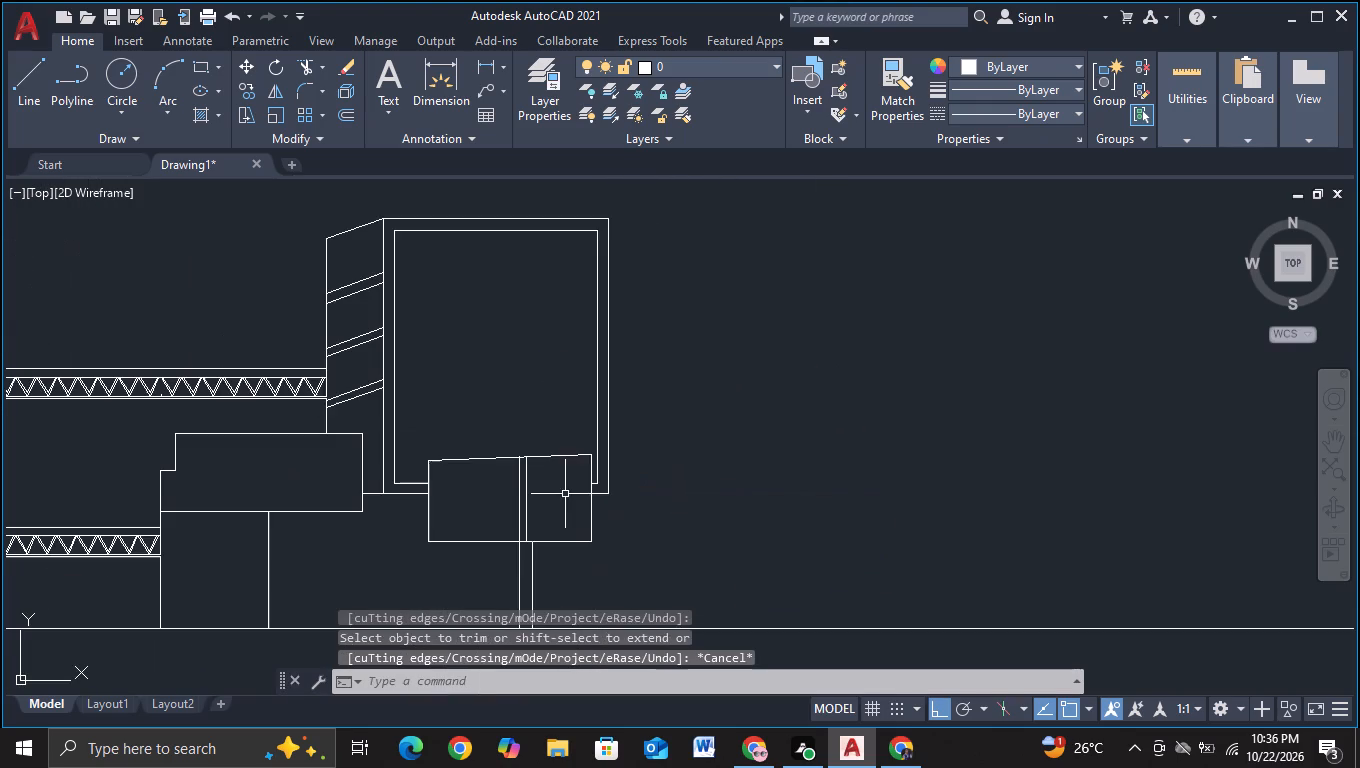
{"action": "middle_click_drag", "start_coordinate": [563, 508], "coordinate": [563, 552]}
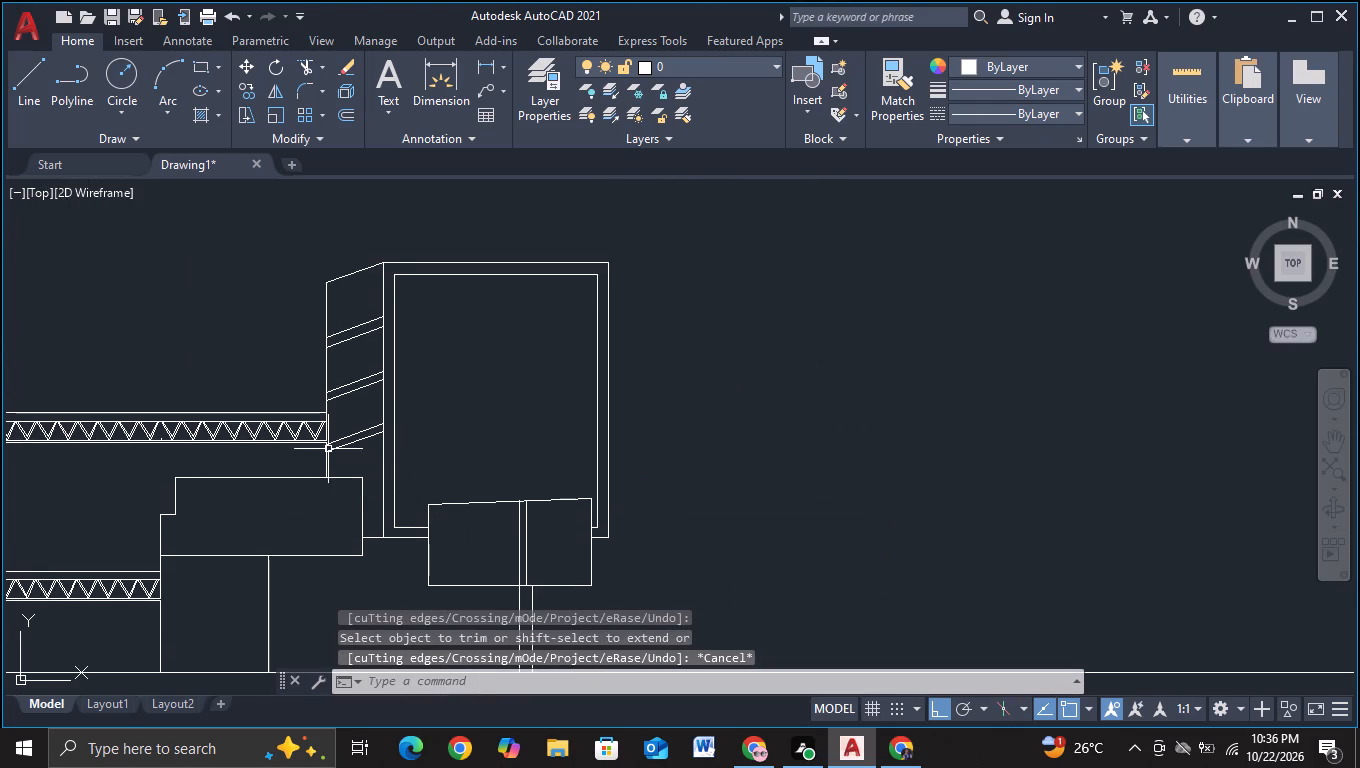
{"action": "left_click", "coordinate": [13, 92]}
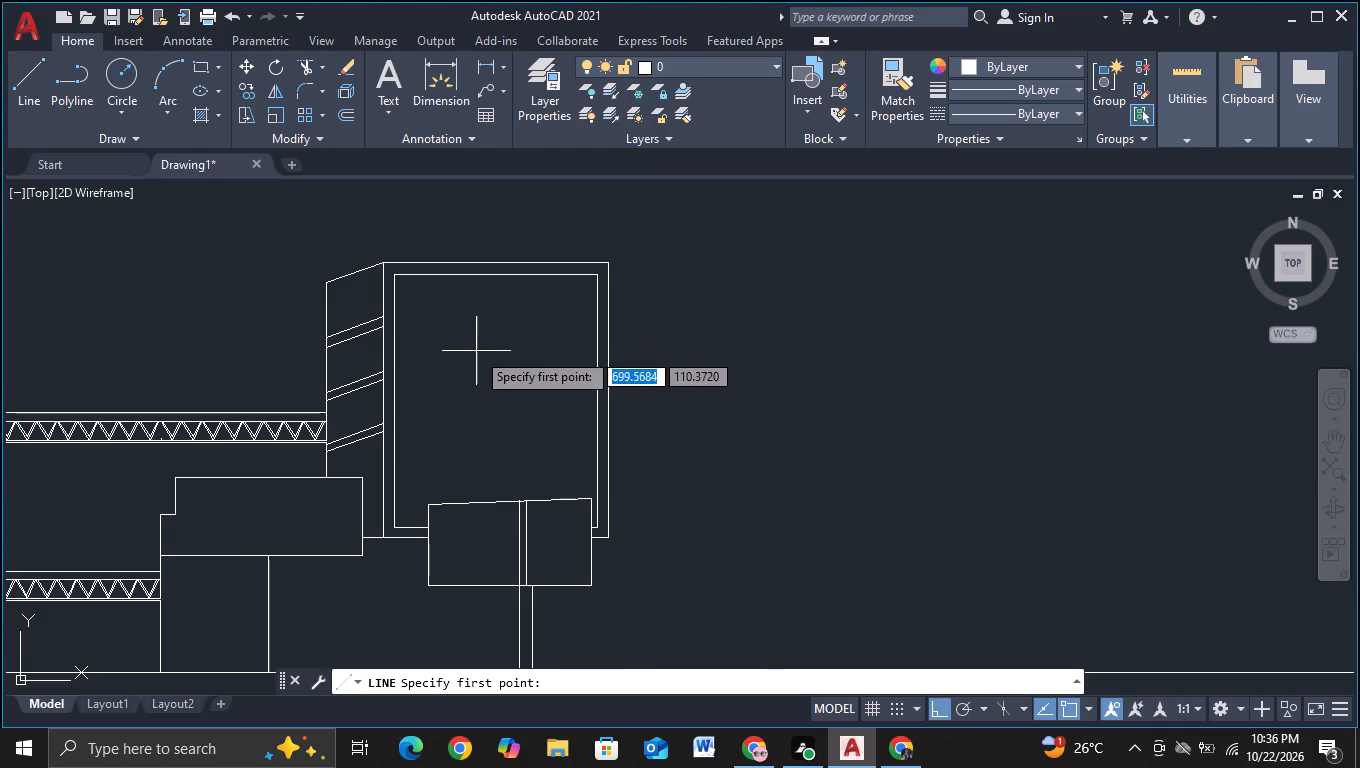
{"action": "scroll", "coordinate": [479, 345], "scroll_direction": "up", "scroll_amount": 2}
{"action": "middle_click_drag", "start_coordinate": [485, 356], "coordinate": [499, 518]}
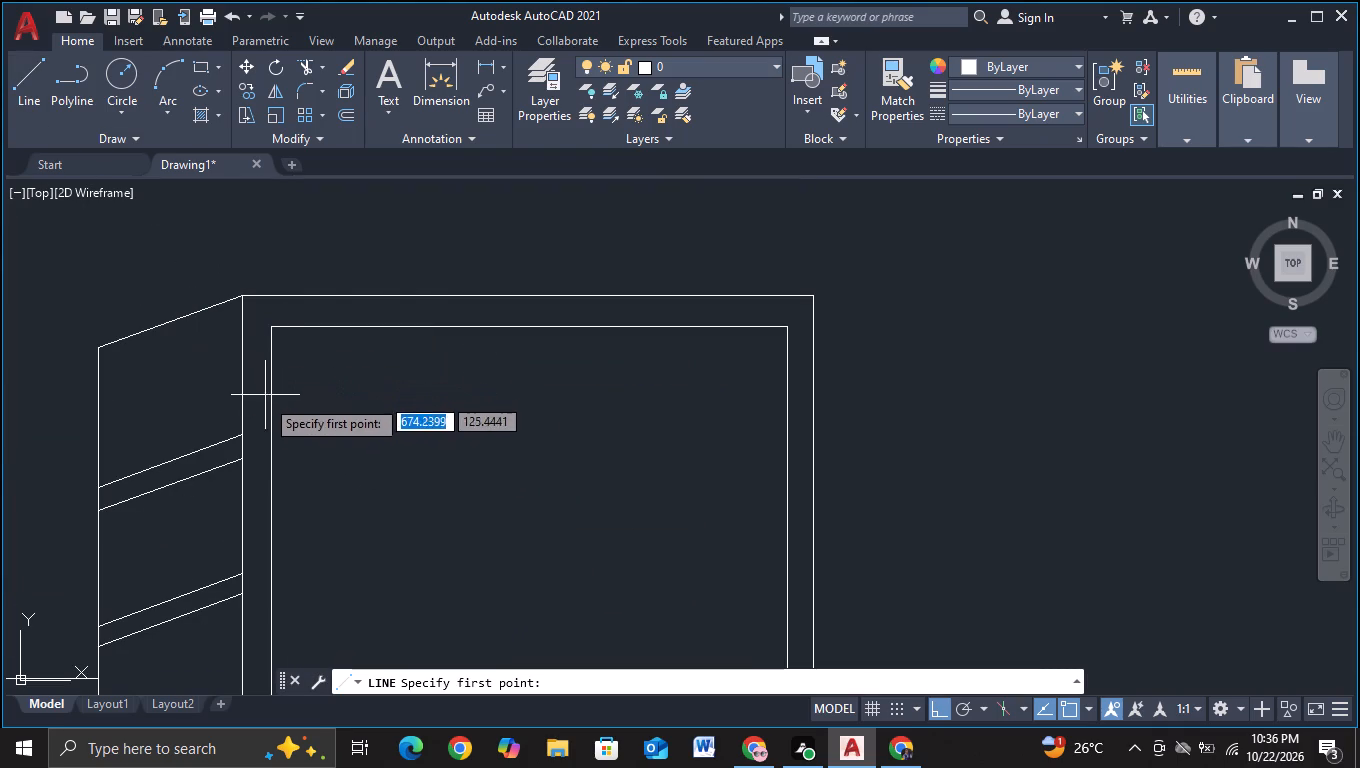
{"action": "left_click", "coordinate": [256, 426]}
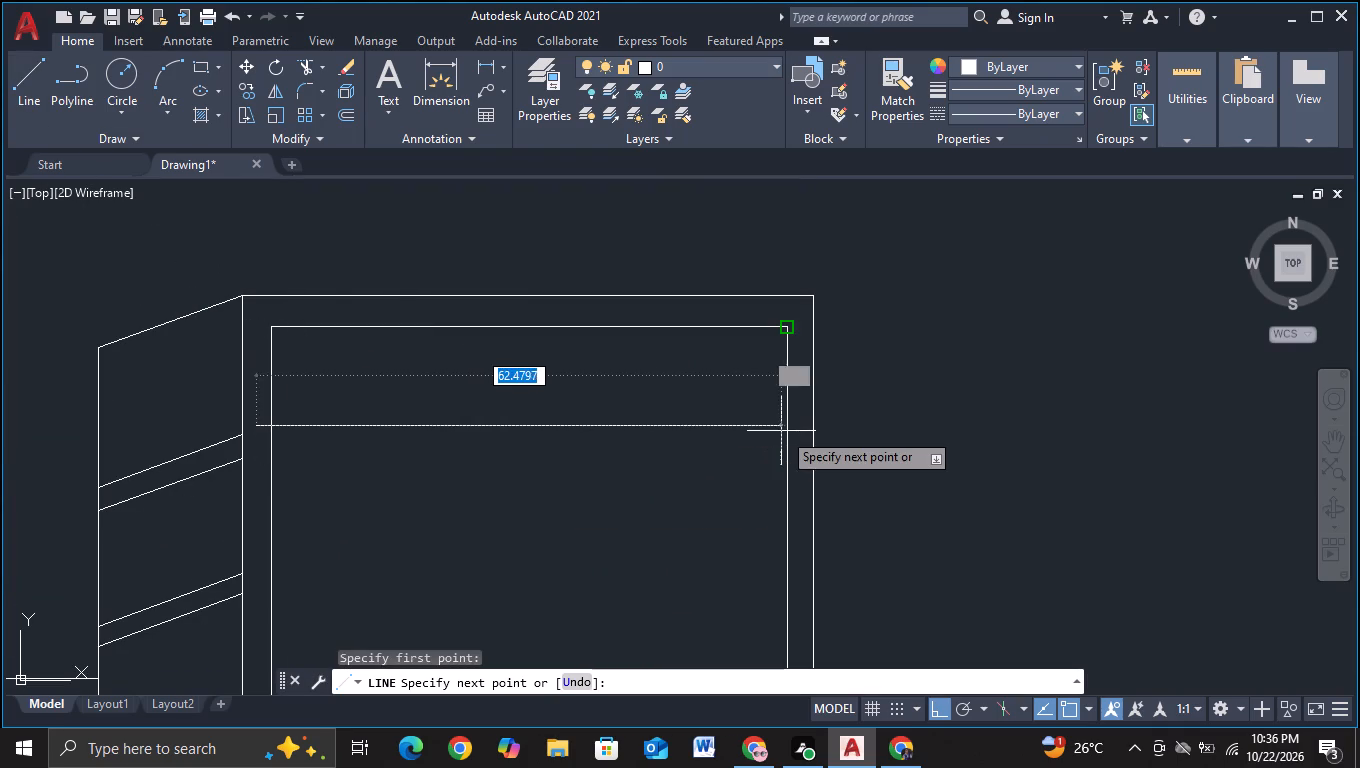
{"action": "left_click", "coordinate": [799, 432]}
{"action": "key", "text": "Escape"}
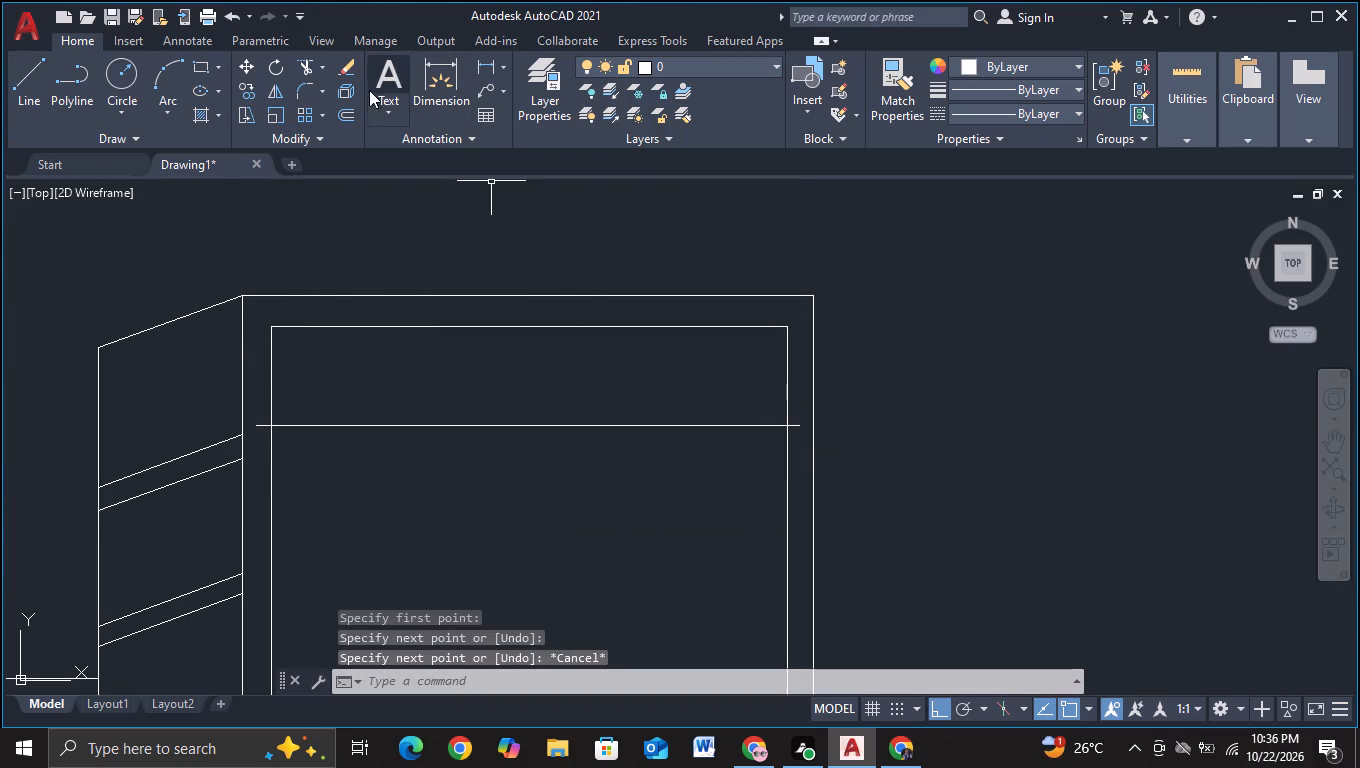
{"action": "left_click", "coordinate": [305, 65]}
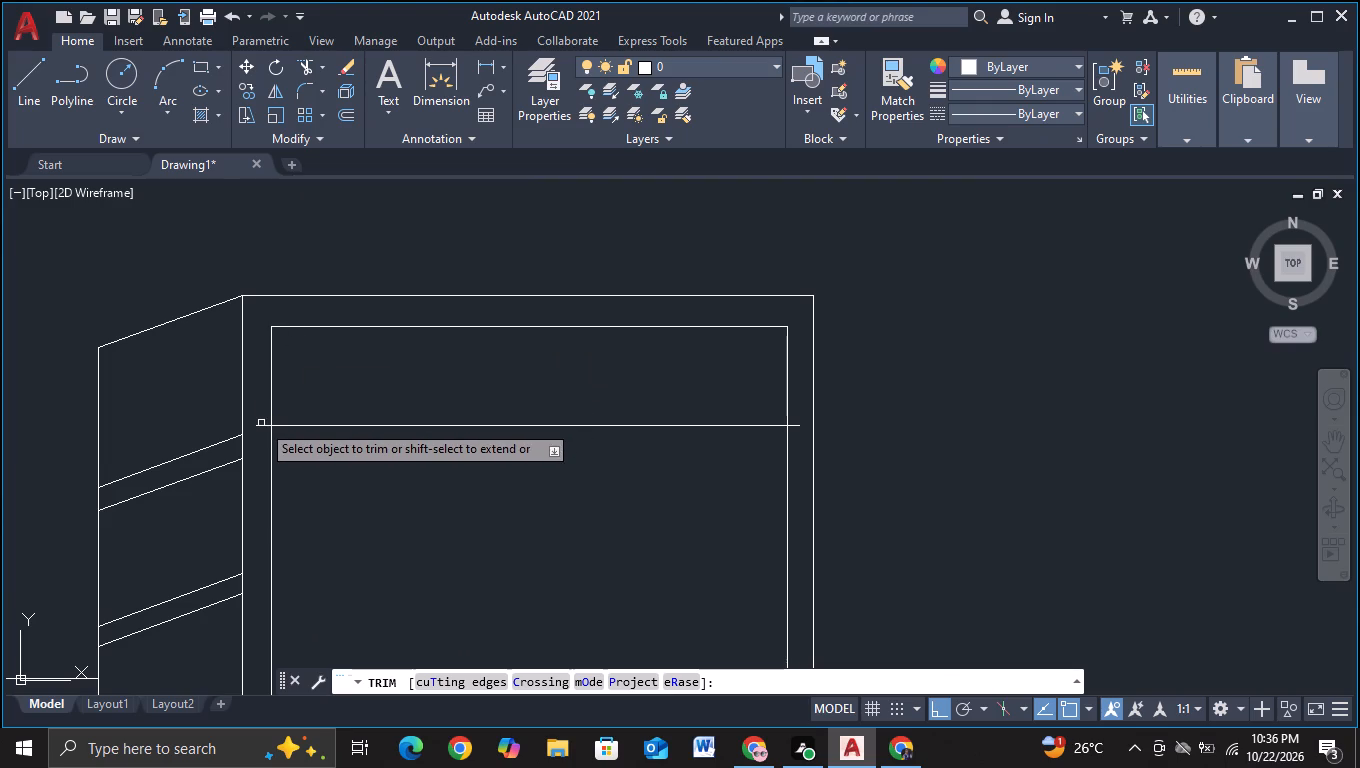
{"action": "left_click", "coordinate": [261, 426]}
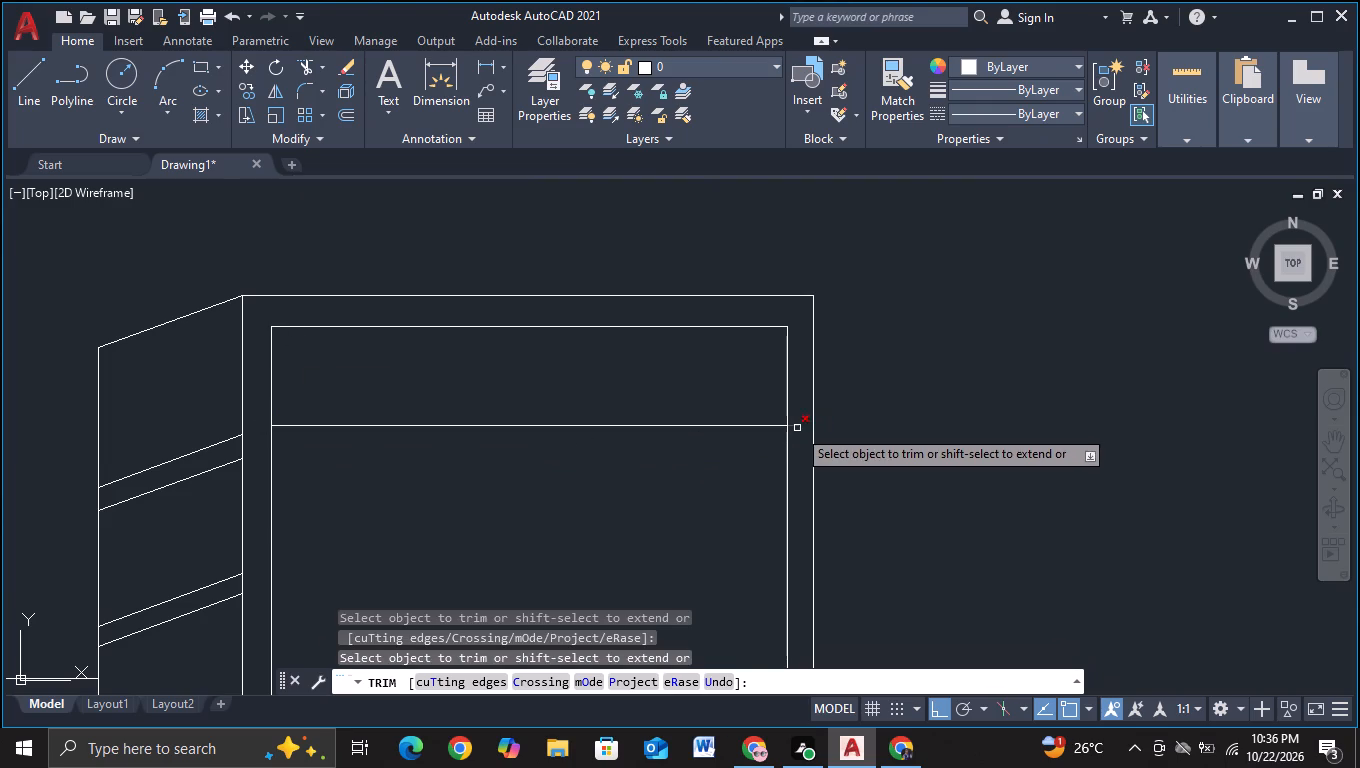
{"action": "left_click", "coordinate": [797, 428]}
{"action": "key", "text": "Escape"}
Copy the horizontal line upward seven times at close spacing, from about 11 units down to about 3.7 units above the original.
{"action": "left_click", "coordinate": [726, 426]}
{"action": "key", "text": "c"}
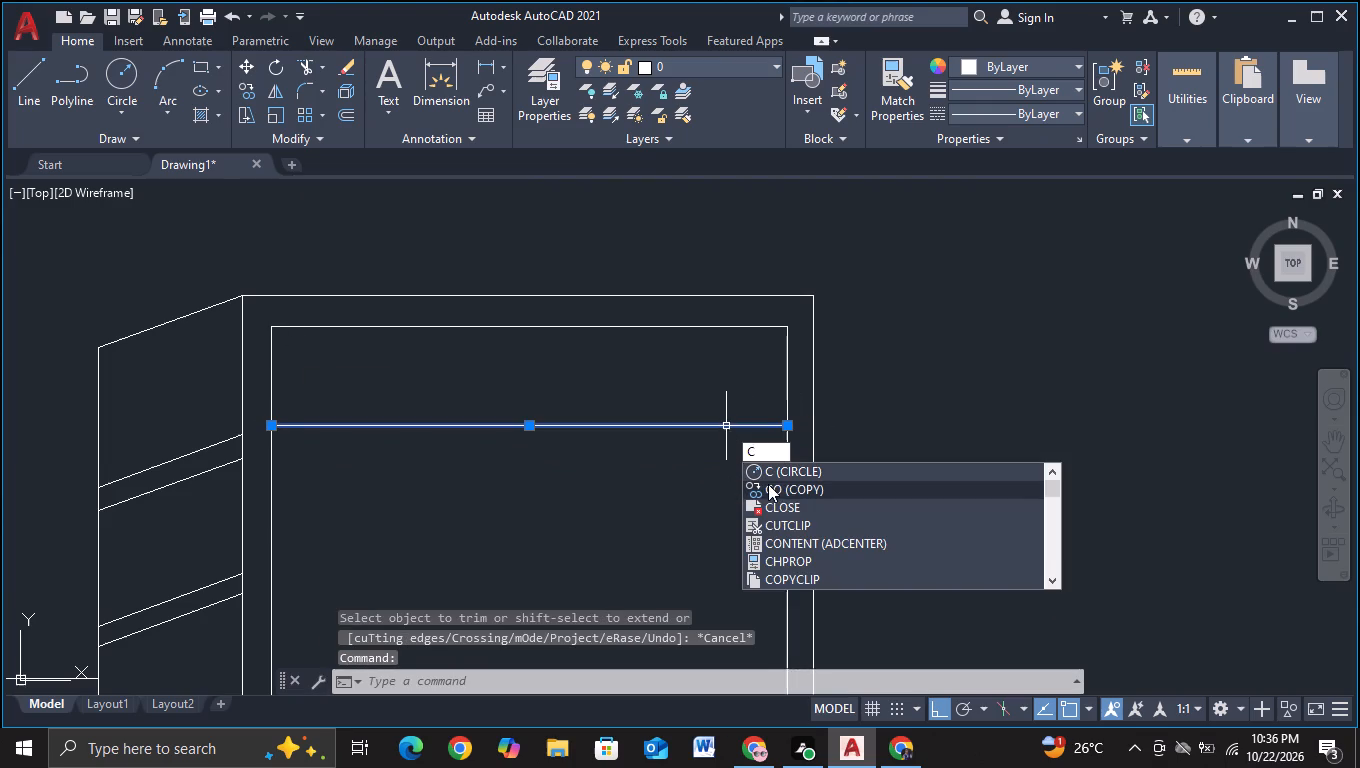
{"action": "left_click", "coordinate": [768, 484]}
{"action": "left_click", "coordinate": [693, 438]}
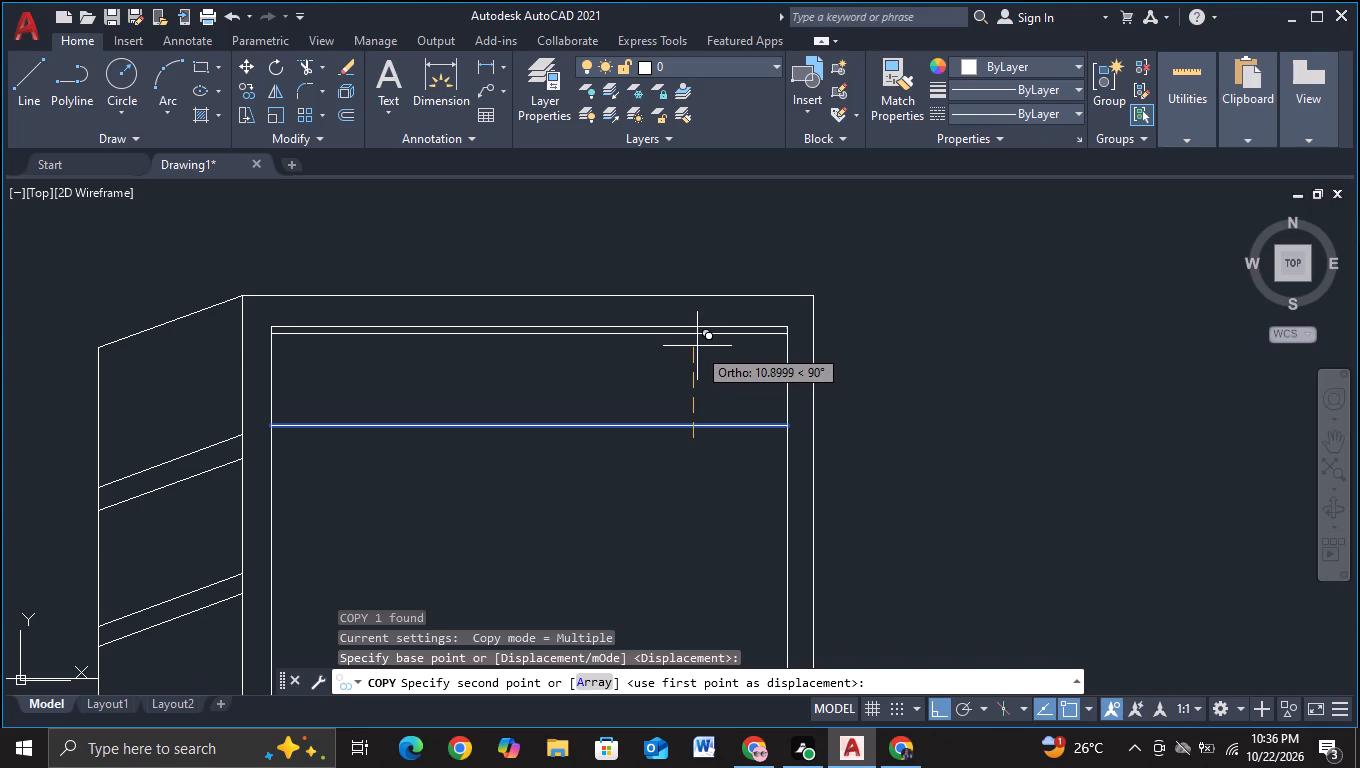
{"action": "left_click", "coordinate": [697, 348]}
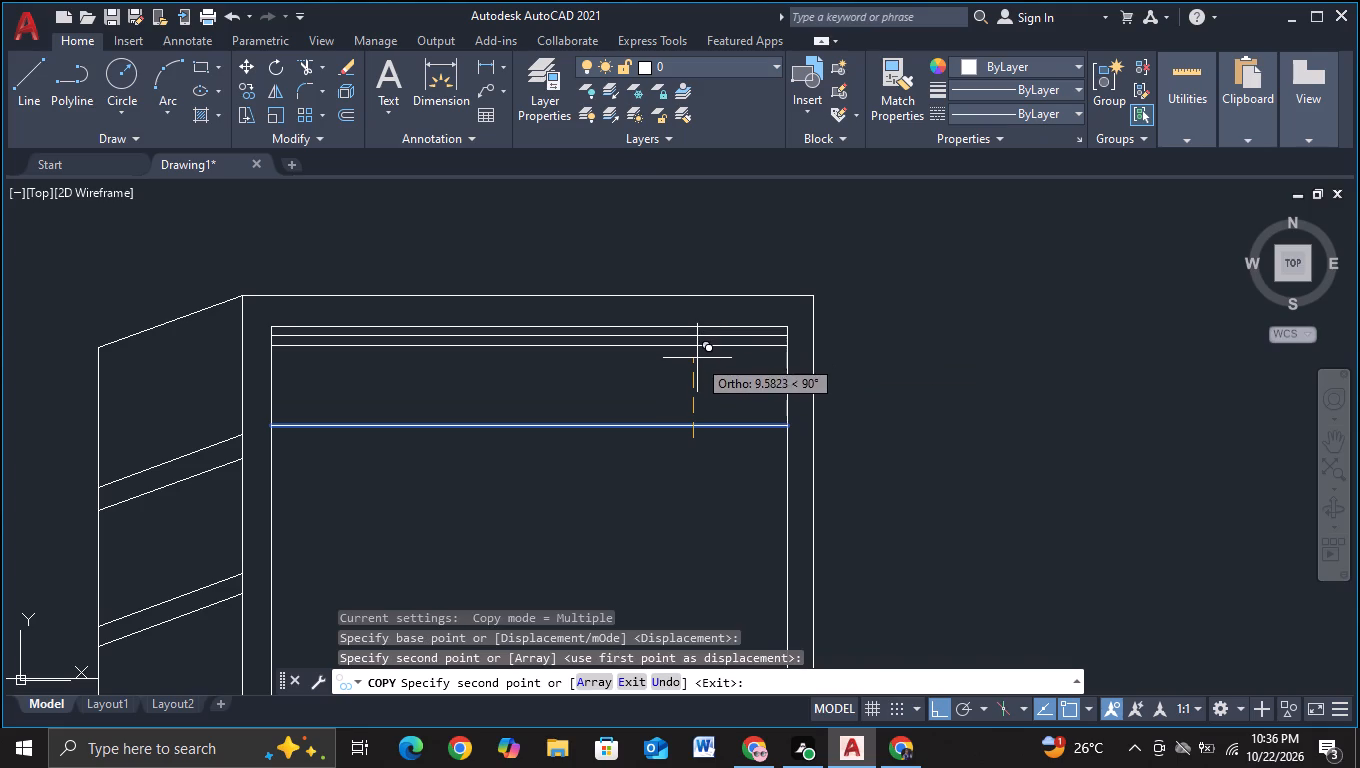
{"action": "left_click", "coordinate": [697, 358]}
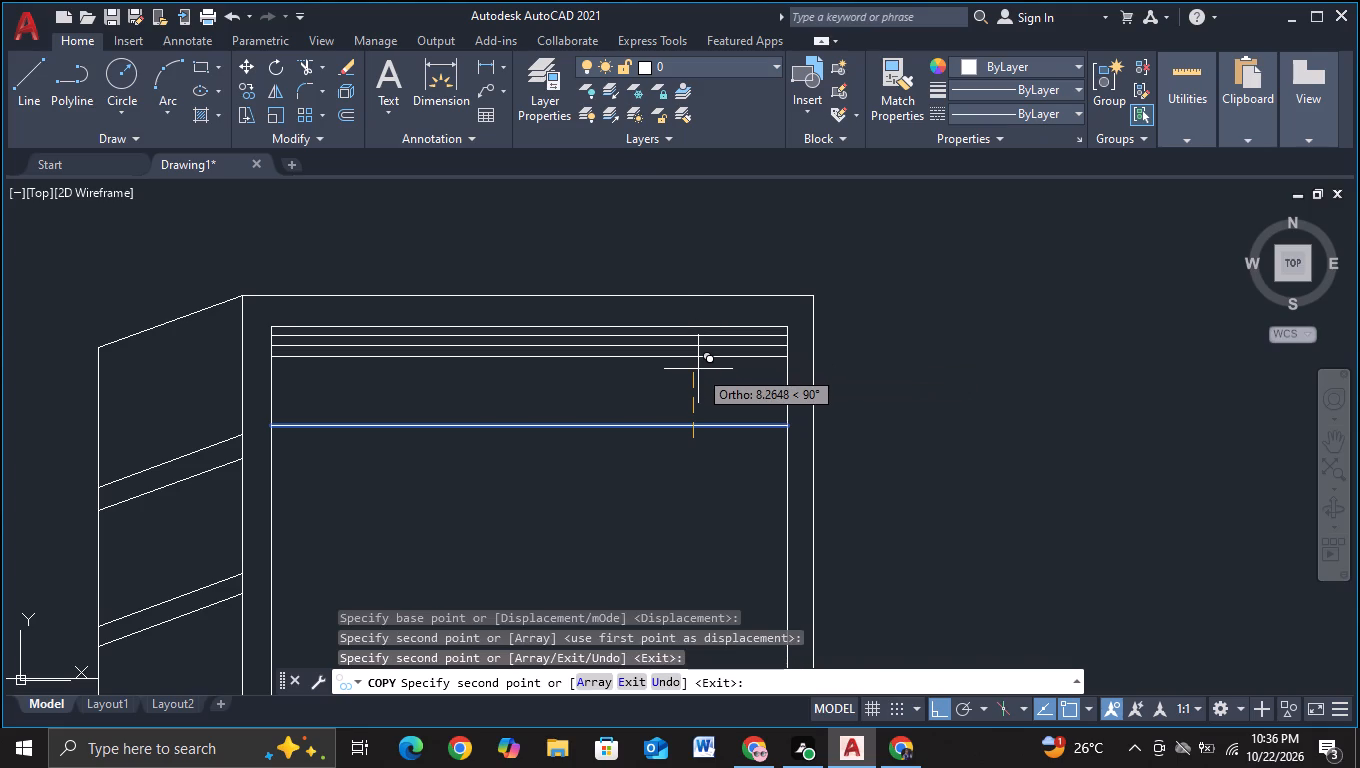
{"action": "left_click", "coordinate": [698, 369]}
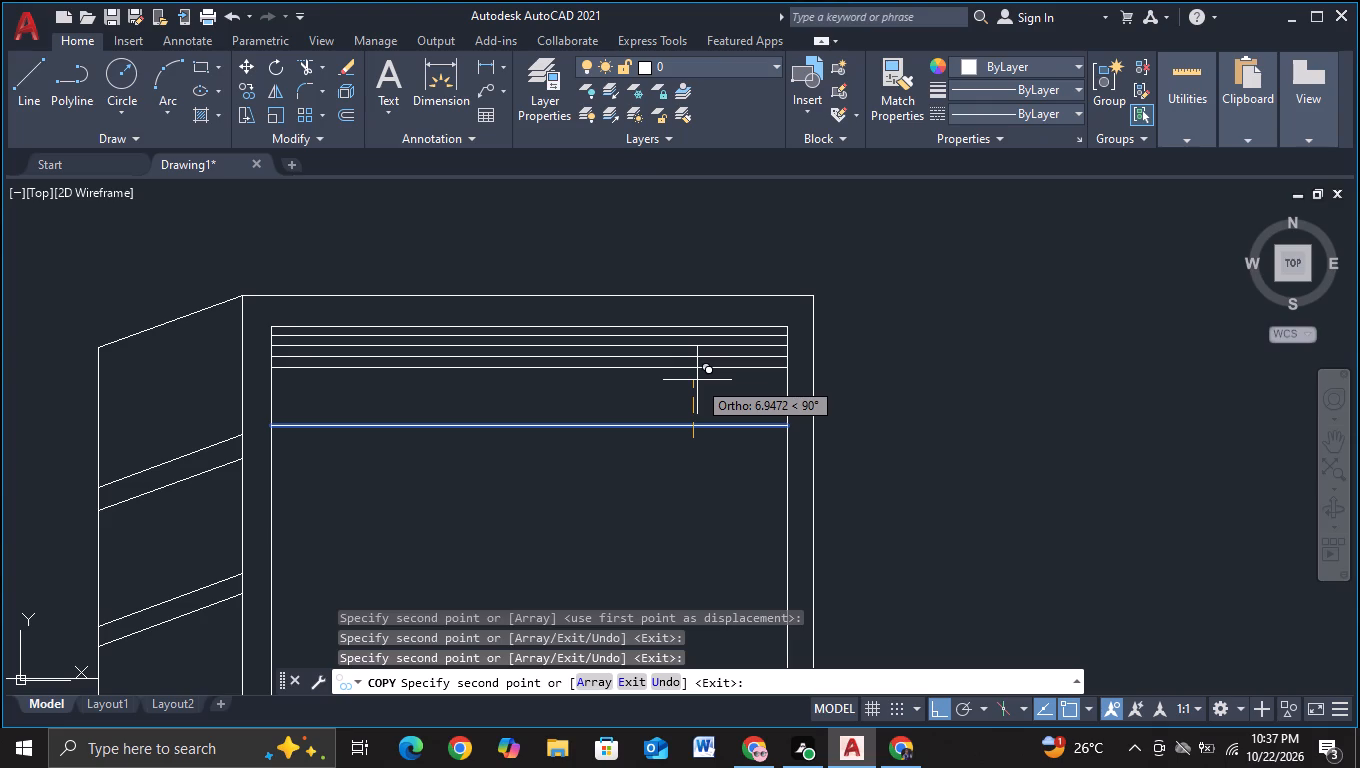
{"action": "left_click", "coordinate": [697, 380]}
{"action": "left_click", "coordinate": [695, 388]}
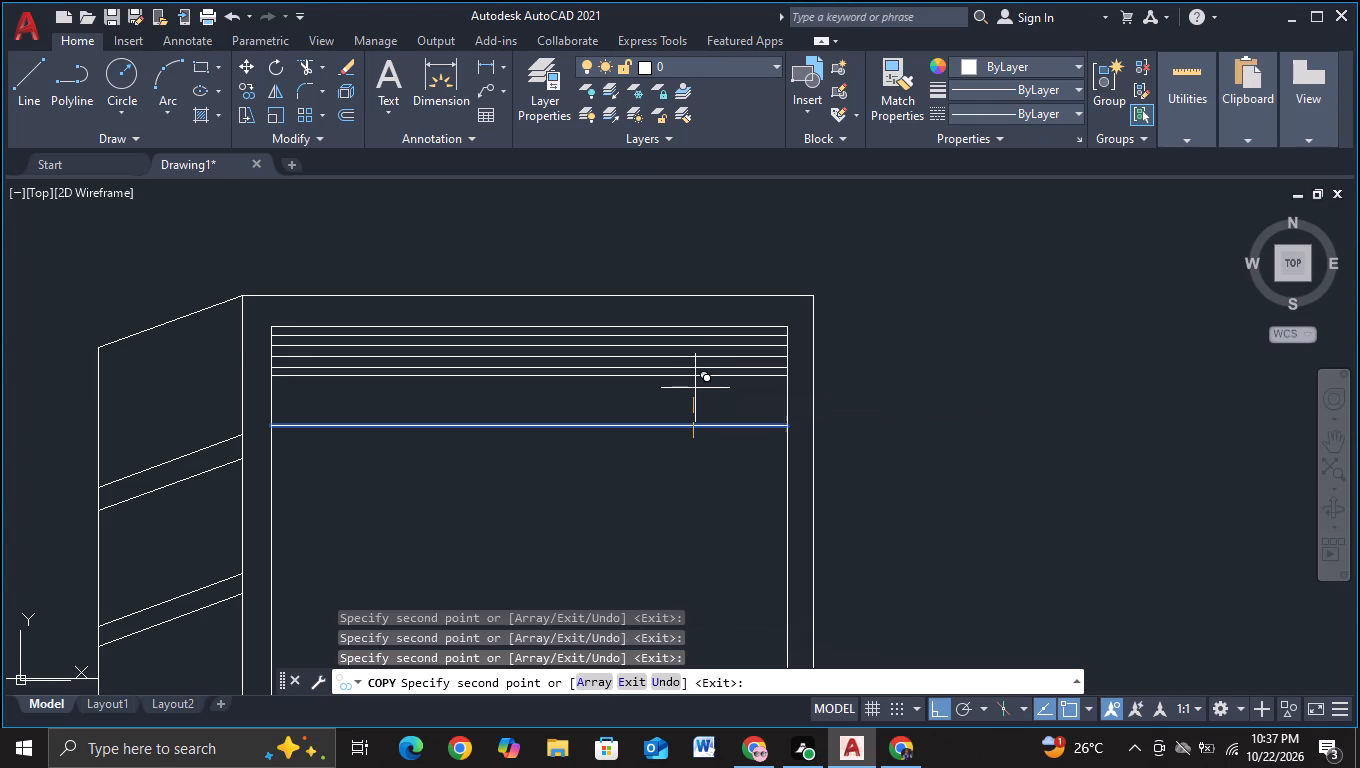
{"action": "left_click", "coordinate": [694, 398]}
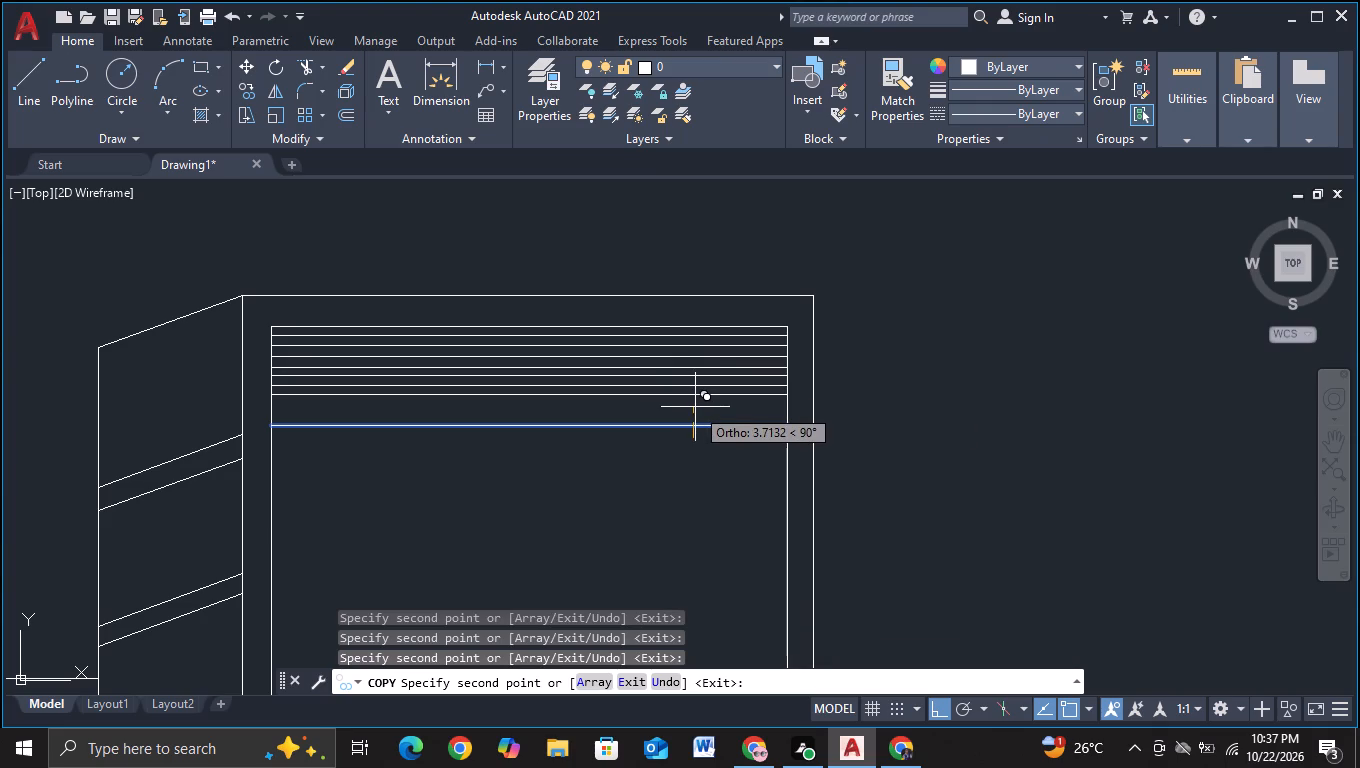
{"action": "left_click", "coordinate": [695, 407]}
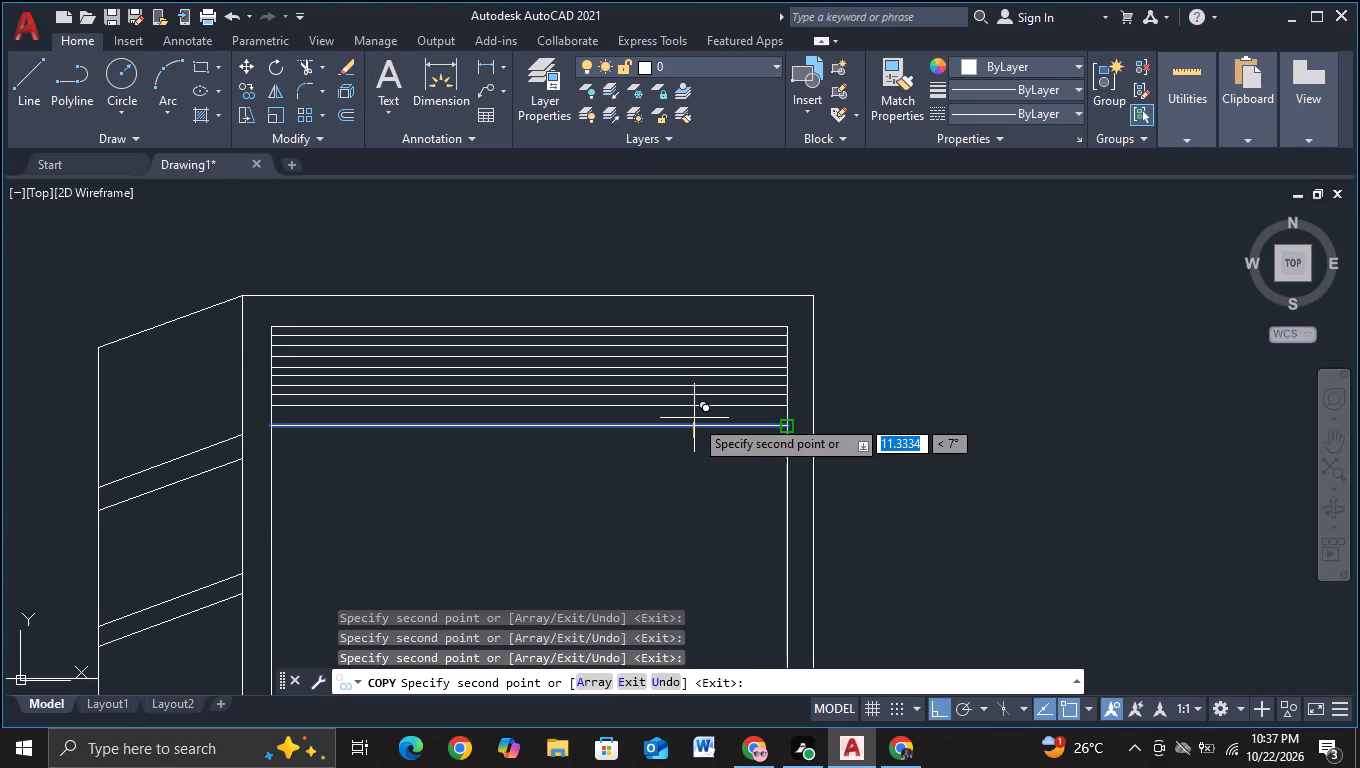
Turn object snap off and finish the copies above the original horizontal line, about 2.6 and 1.4 units above it.
{"action": "left_click", "coordinate": [694, 418]}
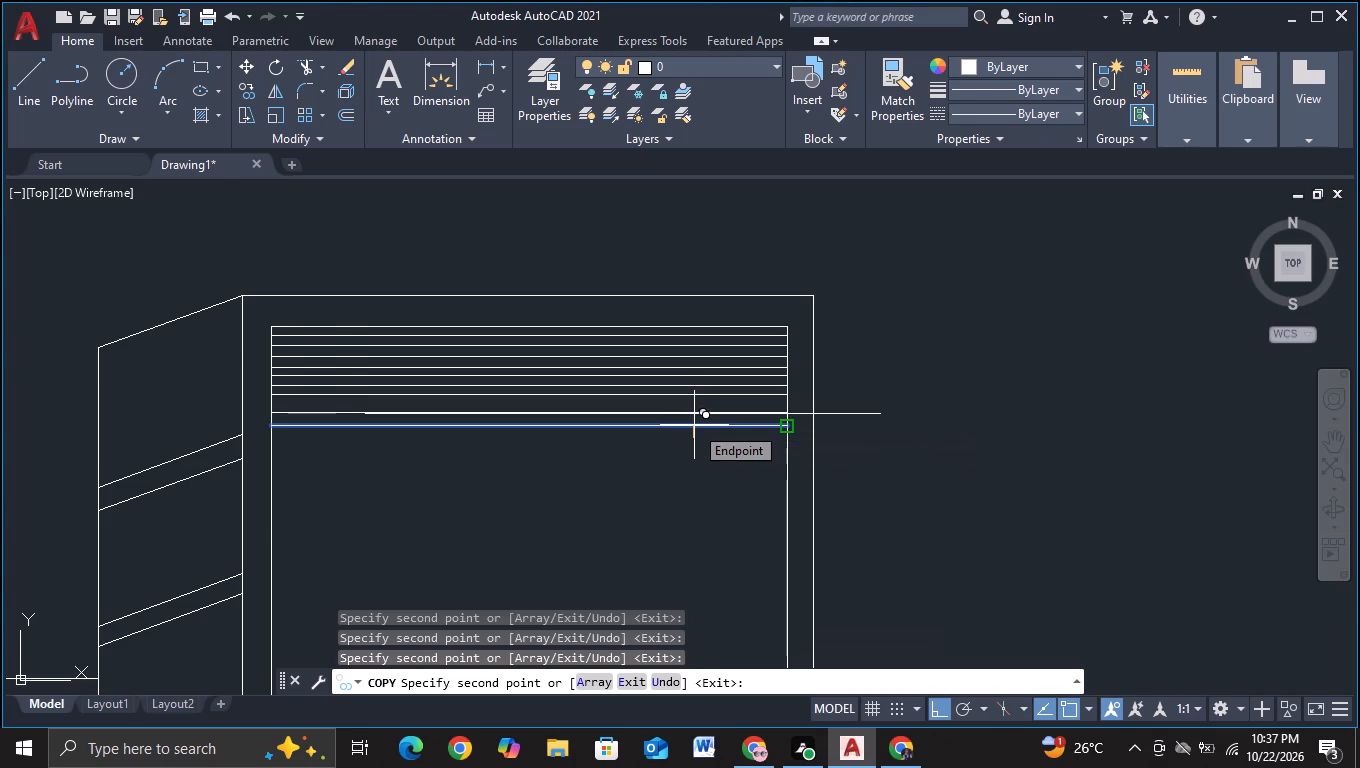
{"action": "key", "text": "ctrl+z"}
{"action": "scroll", "coordinate": [694, 425], "scroll_direction": "up", "scroll_amount": 2}
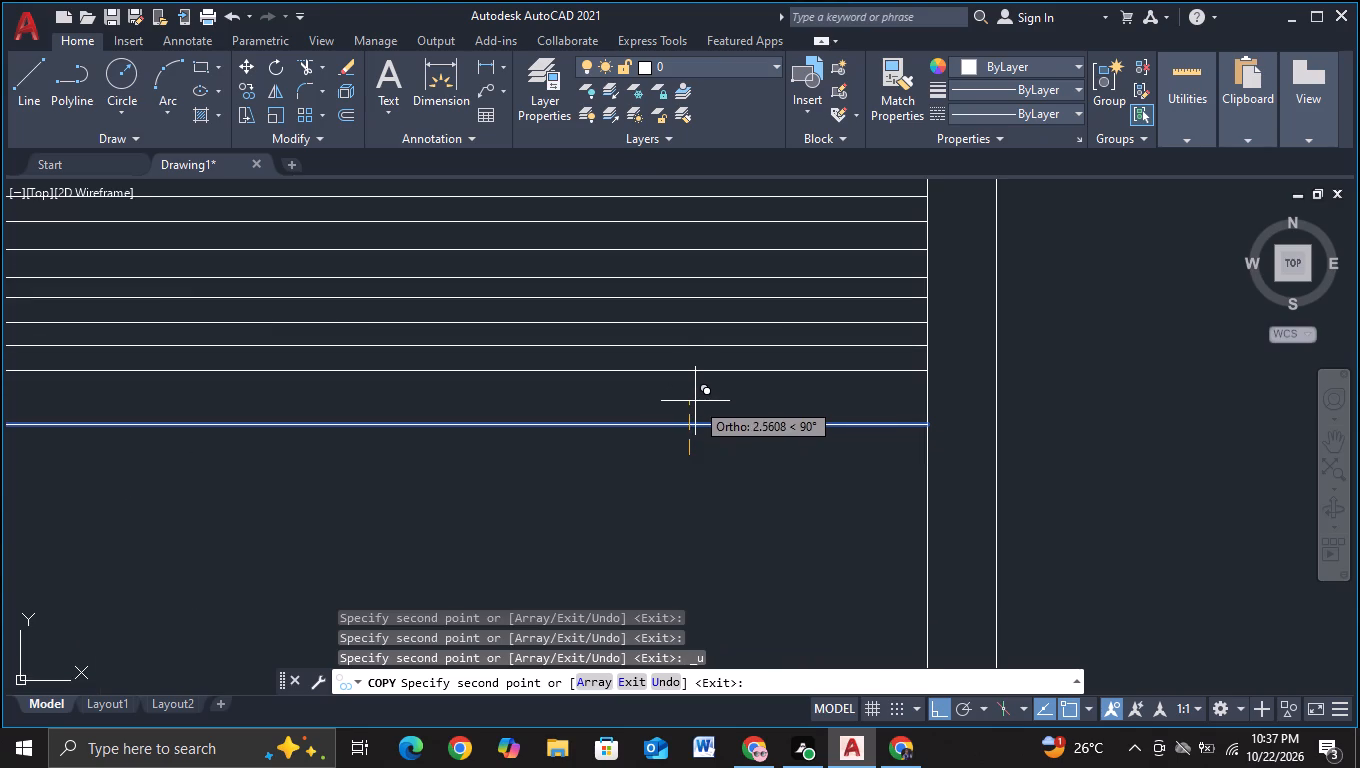
{"action": "left_click", "coordinate": [695, 400]}
{"action": "left_click", "coordinate": [699, 428]}
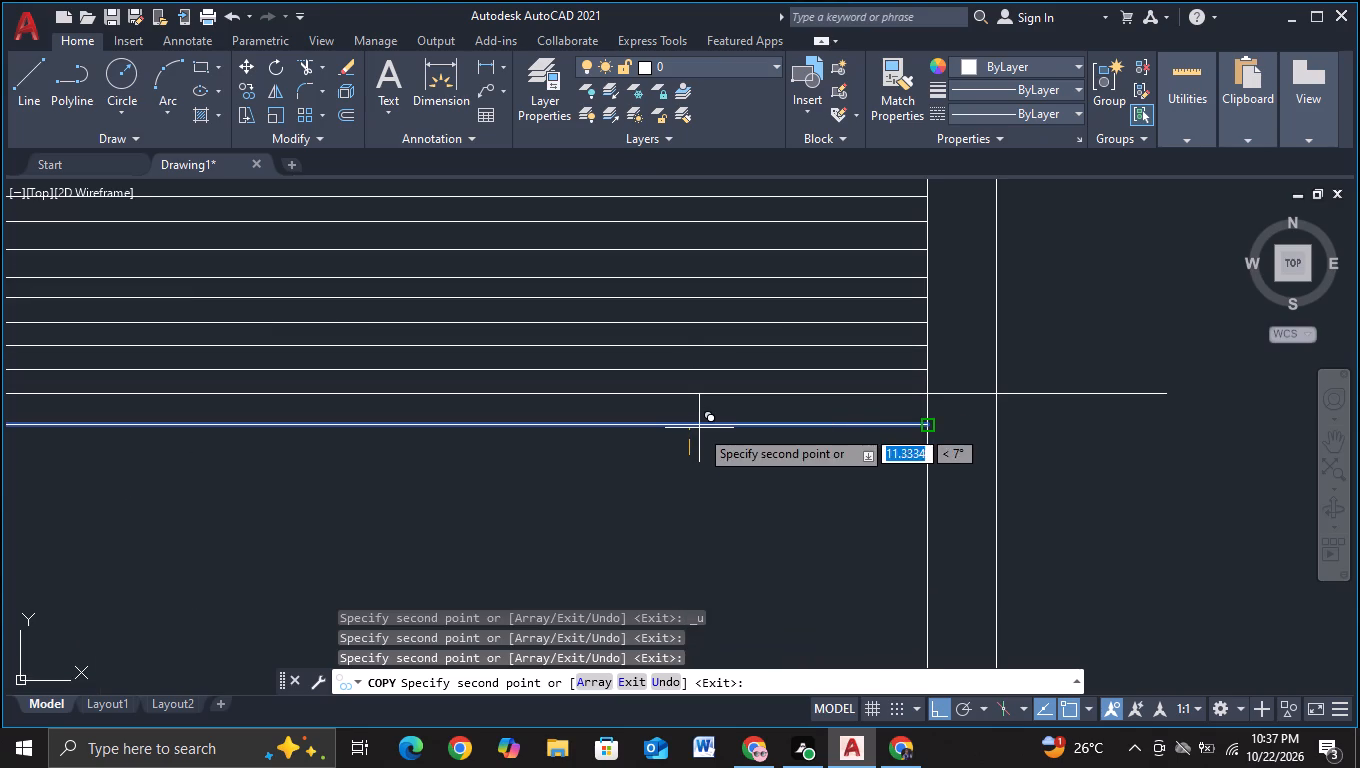
{"action": "key", "text": "ctrl+z"}
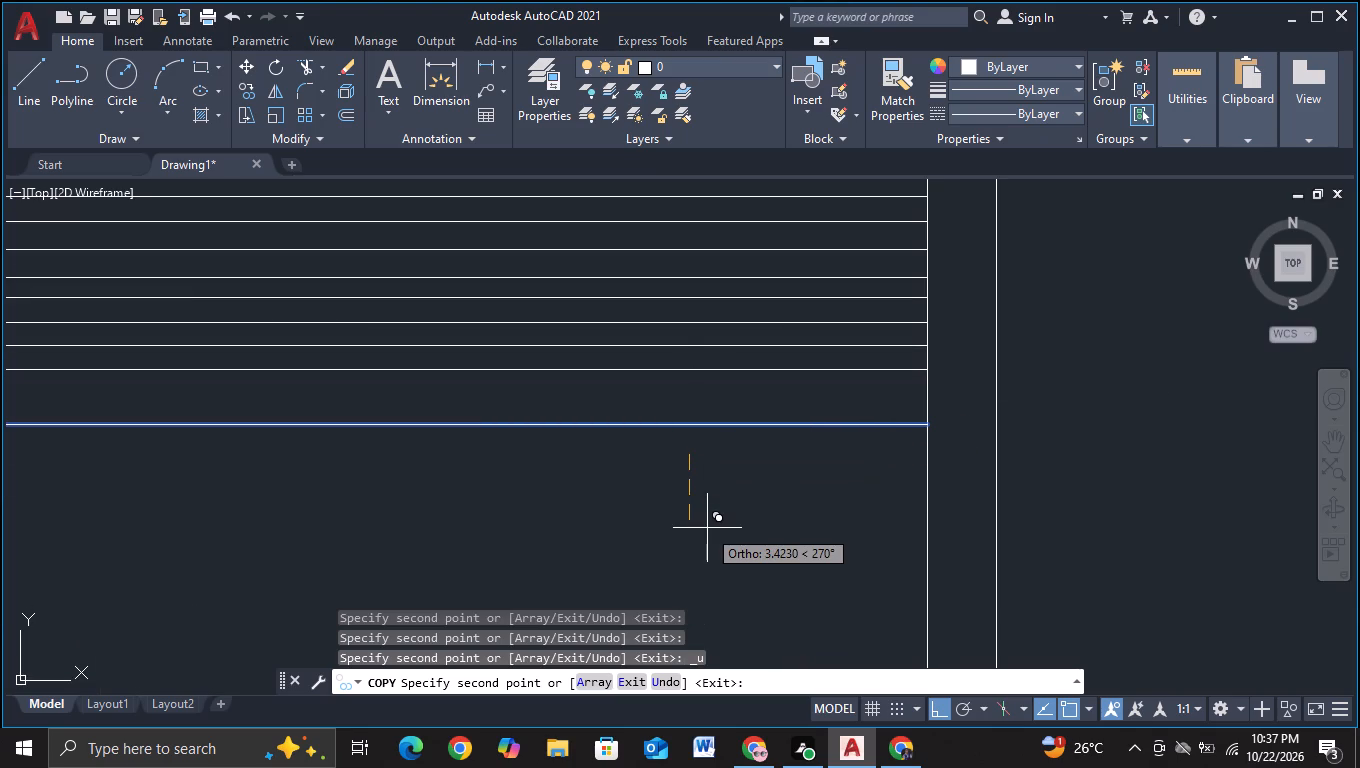
{"action": "key", "text": "F3"}
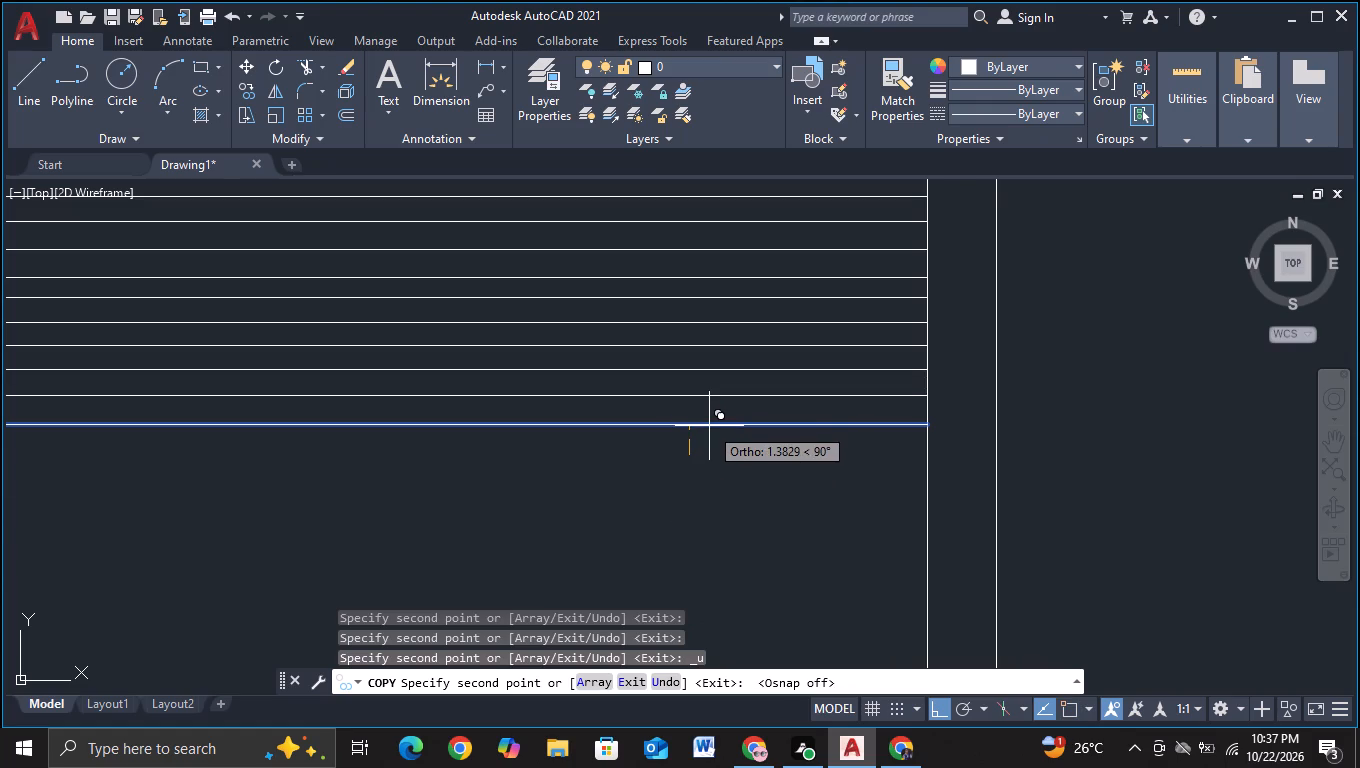
{"action": "left_click", "coordinate": [709, 426]}
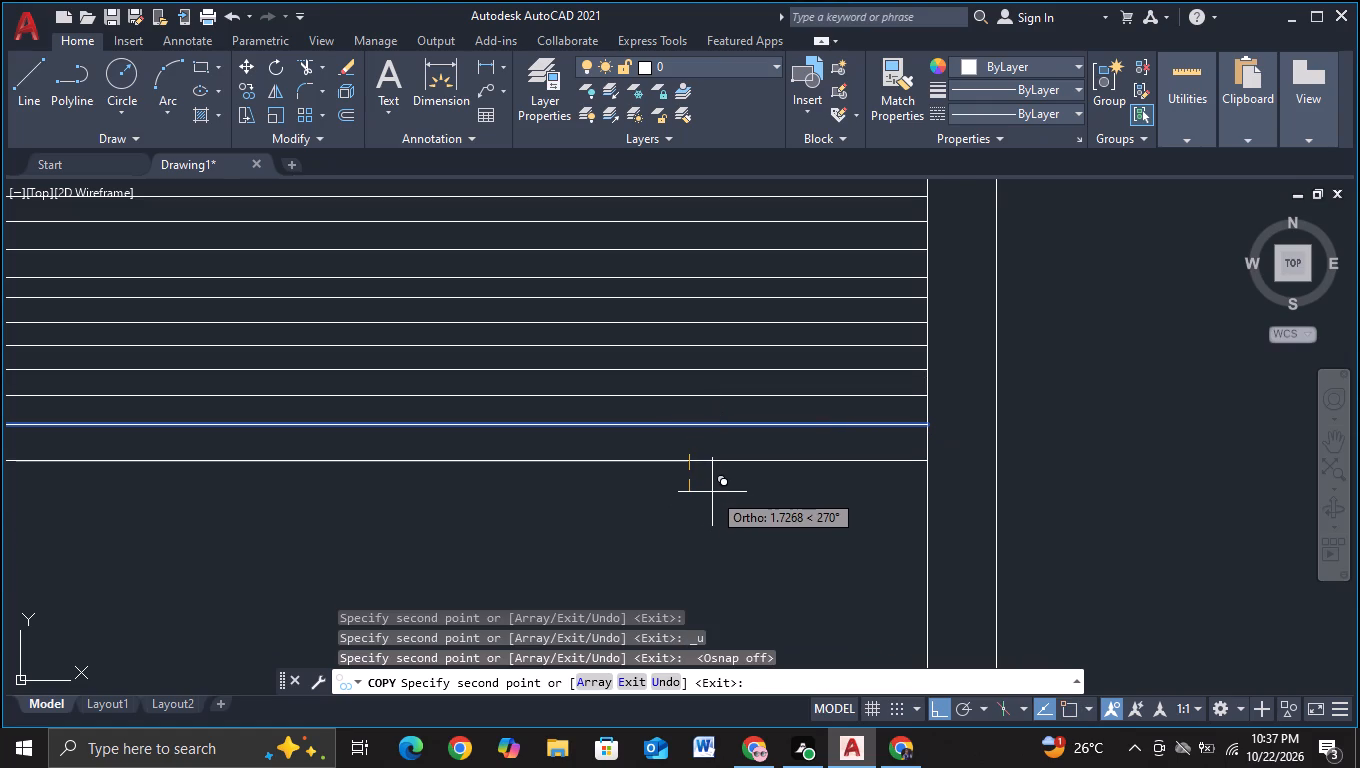
Copy the original horizontal line downward eight times at close spacing, from about 1.5 to 11.5 units below it.
{"action": "left_click", "coordinate": [713, 488]}
{"action": "left_click", "coordinate": [715, 518]}
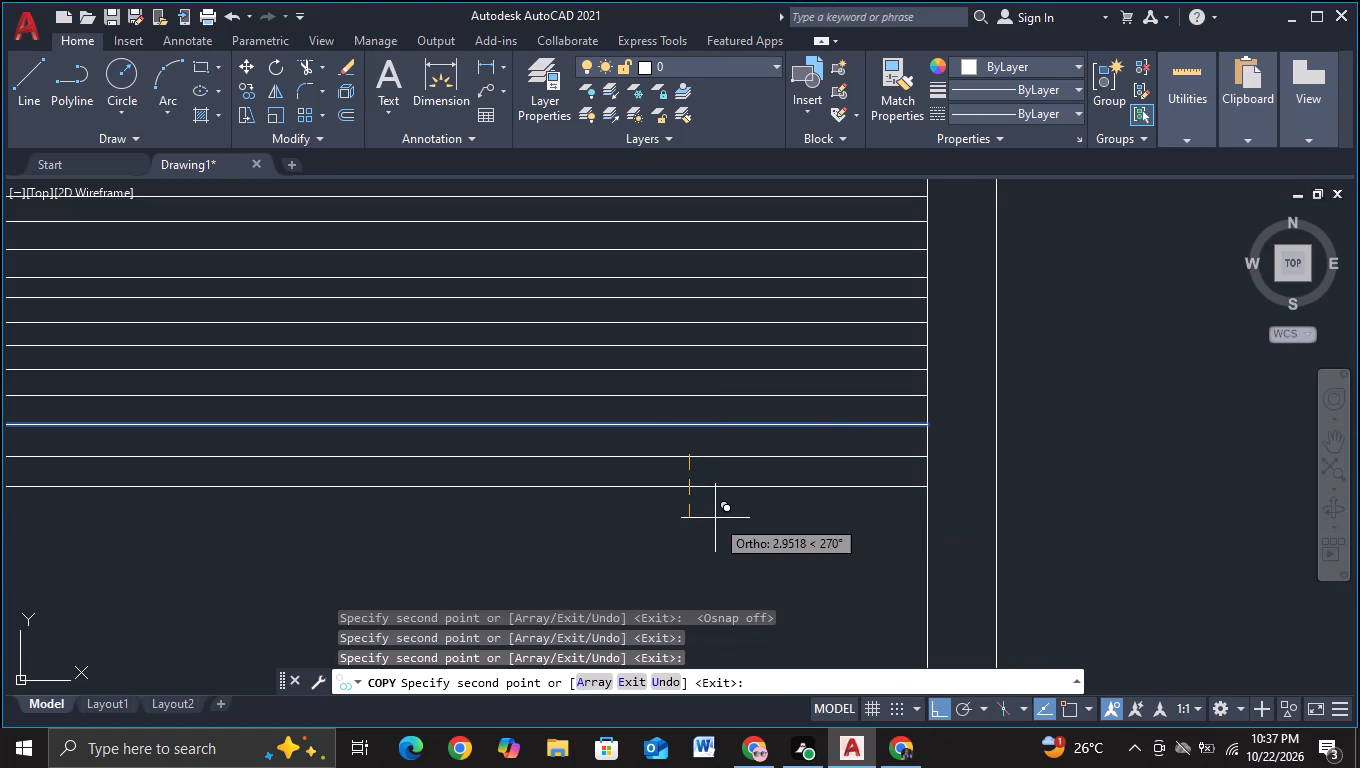
{"action": "middle_click_drag", "start_coordinate": [715, 518], "coordinate": [721, 343]}
{"action": "left_click", "coordinate": [719, 371]}
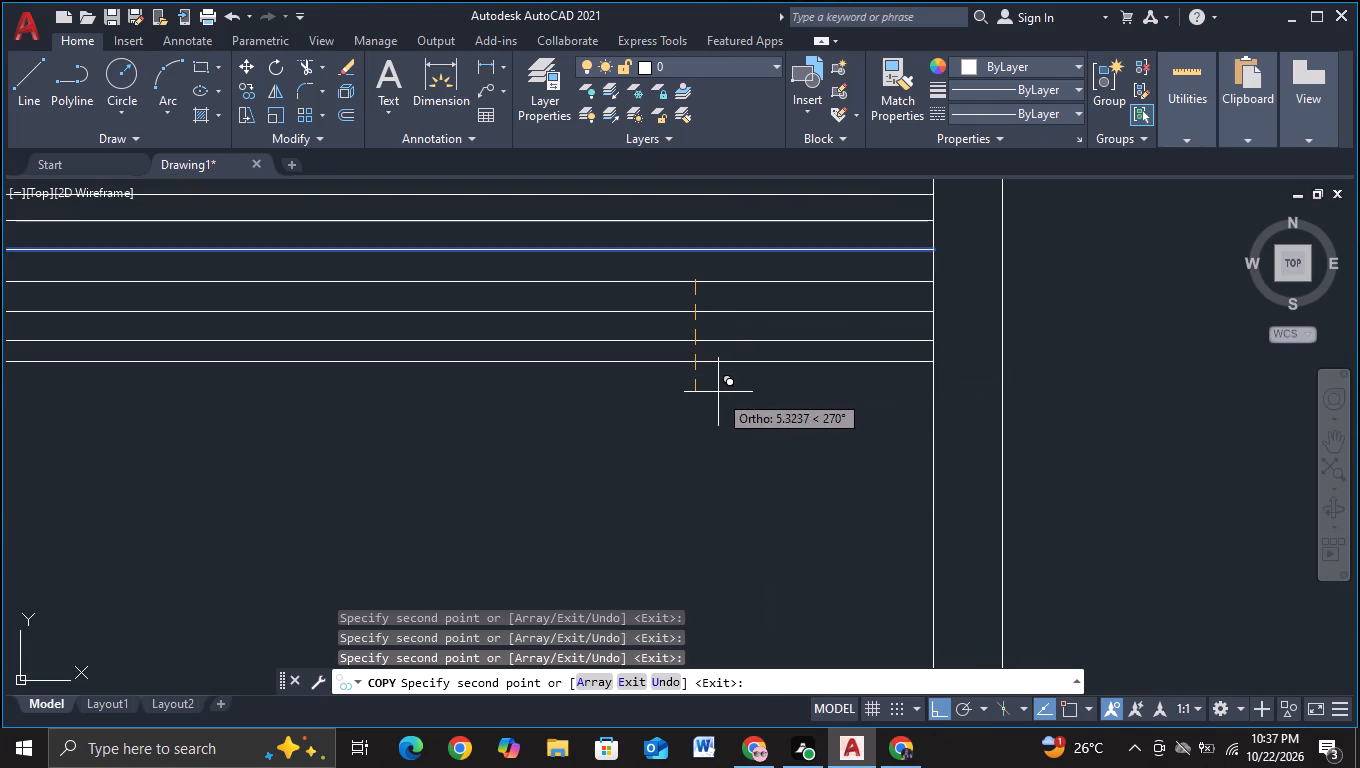
{"action": "left_click", "coordinate": [718, 402]}
{"action": "left_click", "coordinate": [715, 434]}
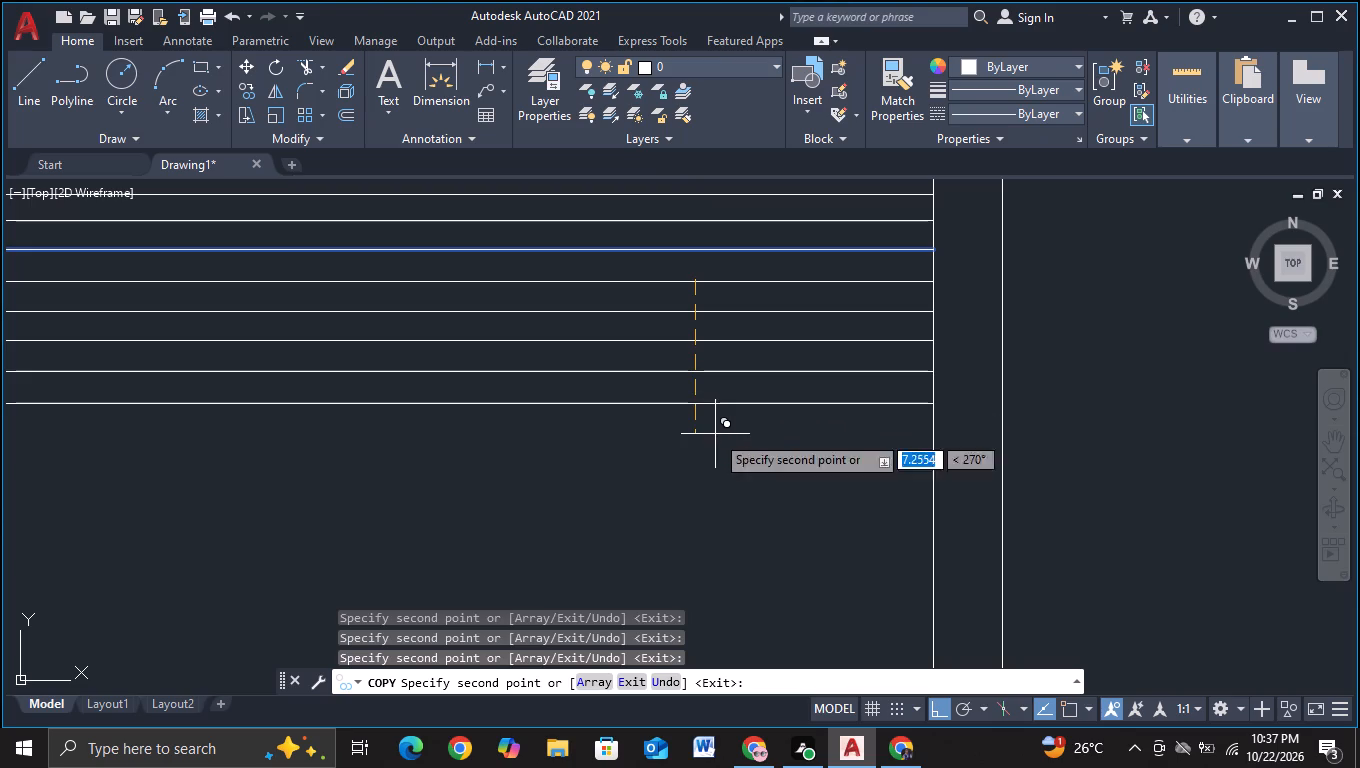
{"action": "left_click", "coordinate": [714, 462]}
{"action": "left_click", "coordinate": [708, 491]}
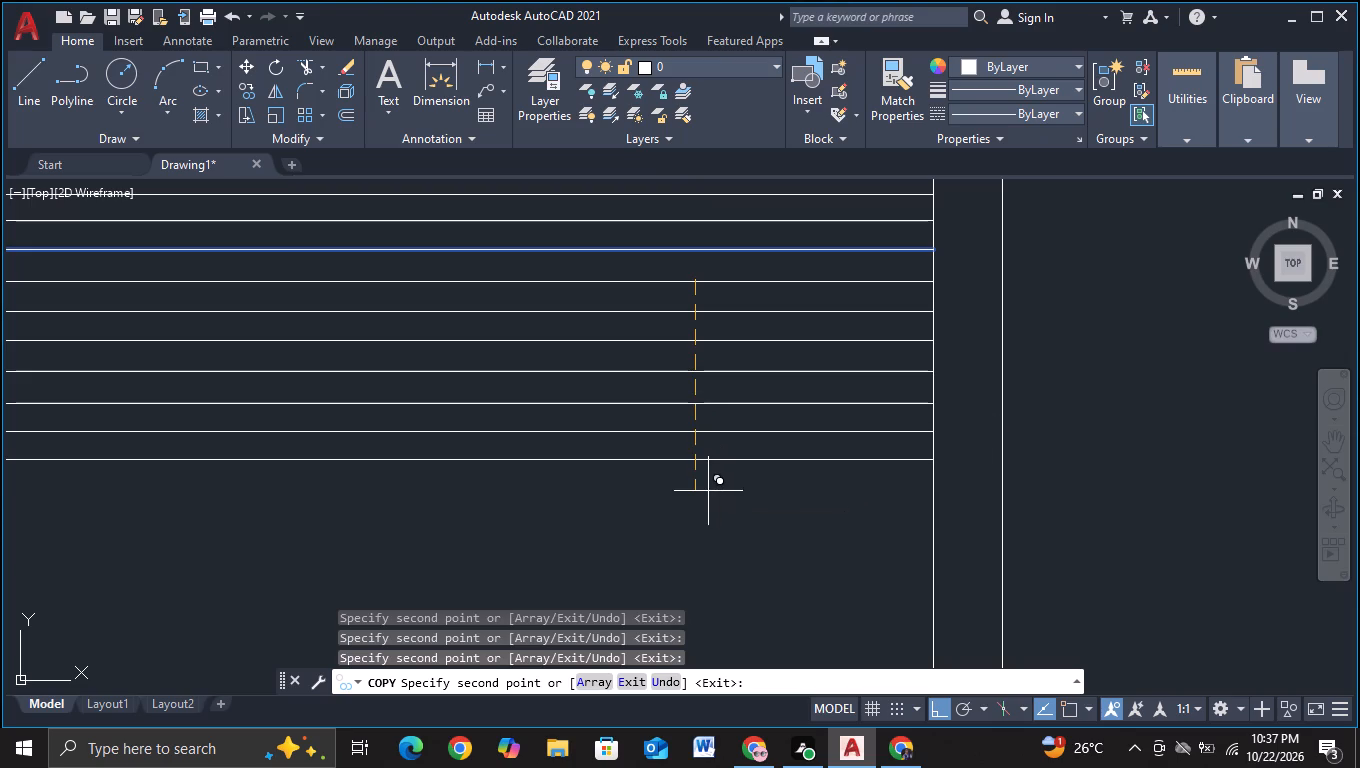
{"action": "left_click", "coordinate": [710, 522]}
Continue the louvre lines down the inner frame with eleven more copies, from about 13 to 27.7 units below the original line.
{"action": "middle_click_drag", "start_coordinate": [705, 541], "coordinate": [694, 454]}
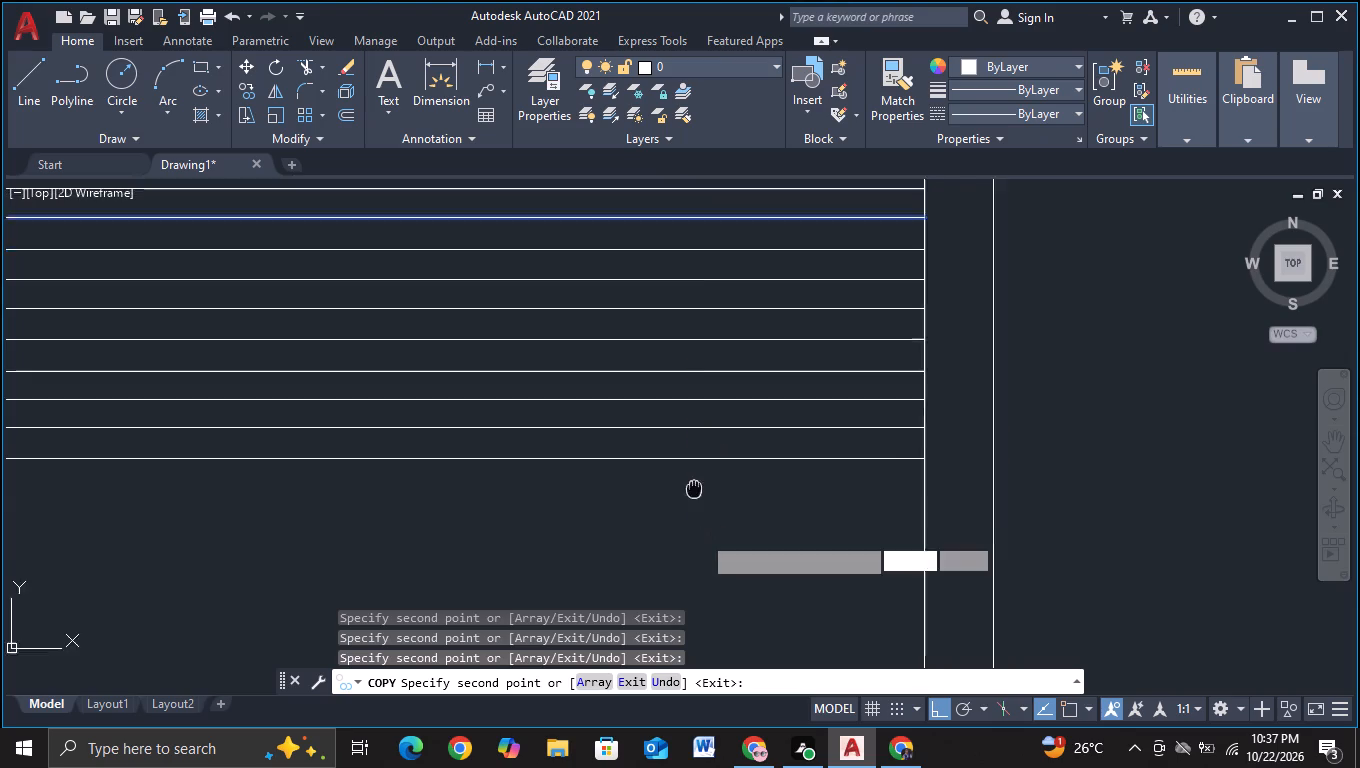
{"action": "middle_click_drag", "start_coordinate": [694, 454], "coordinate": [700, 359]}
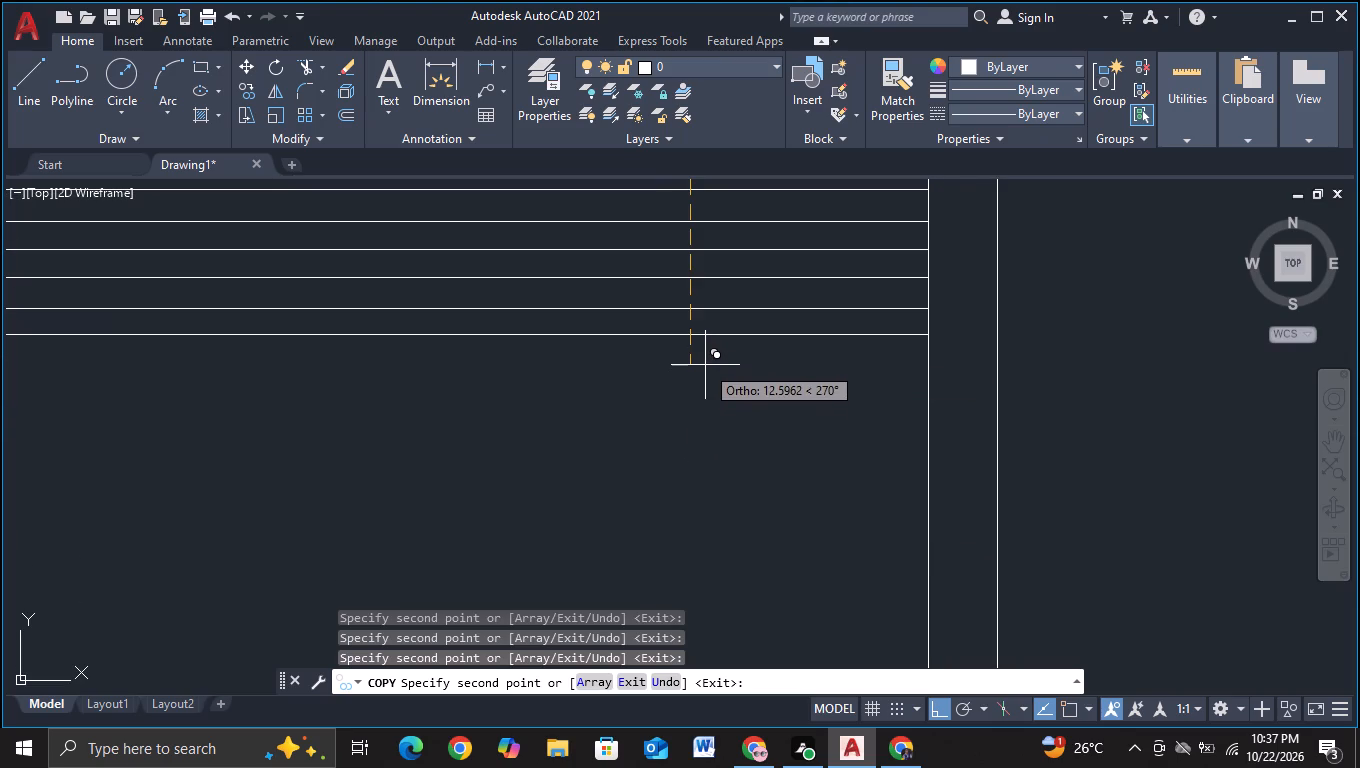
{"action": "left_click", "coordinate": [705, 373]}
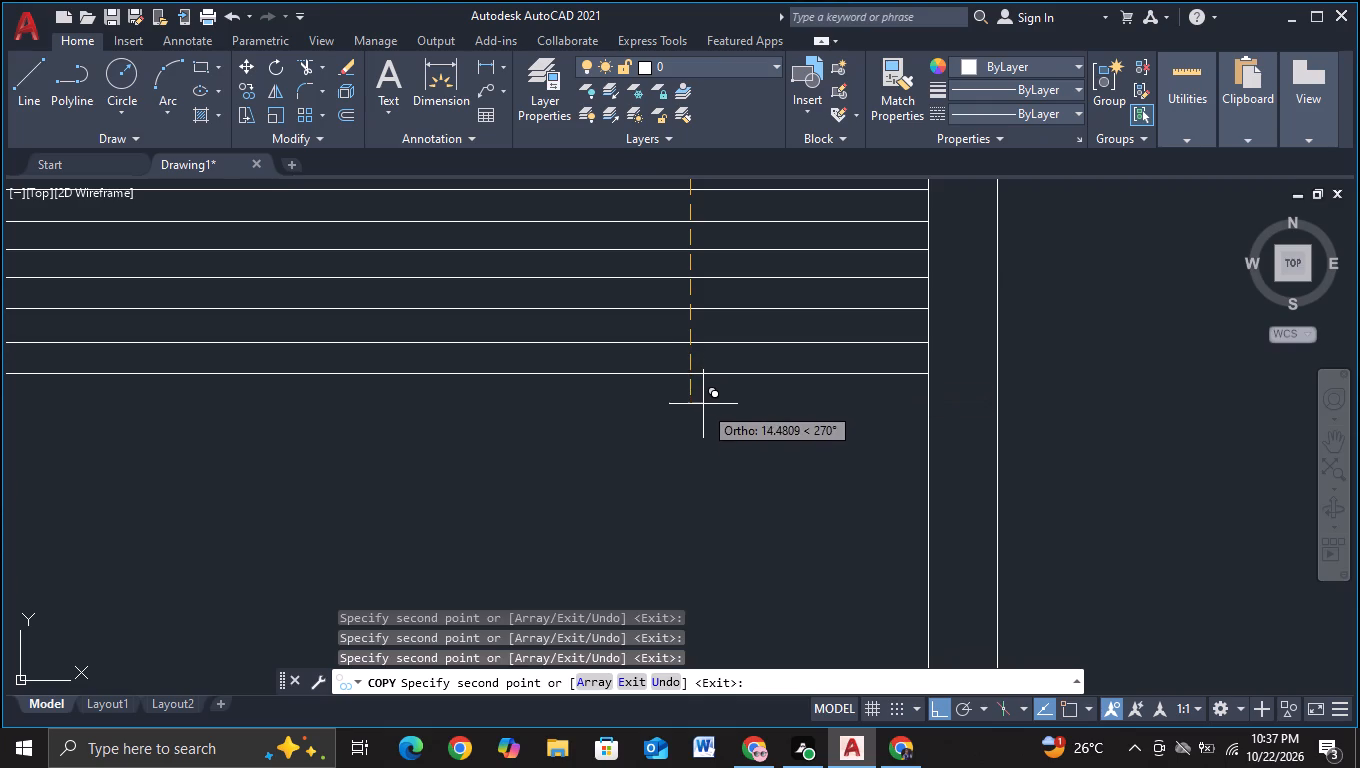
{"action": "left_click", "coordinate": [703, 402]}
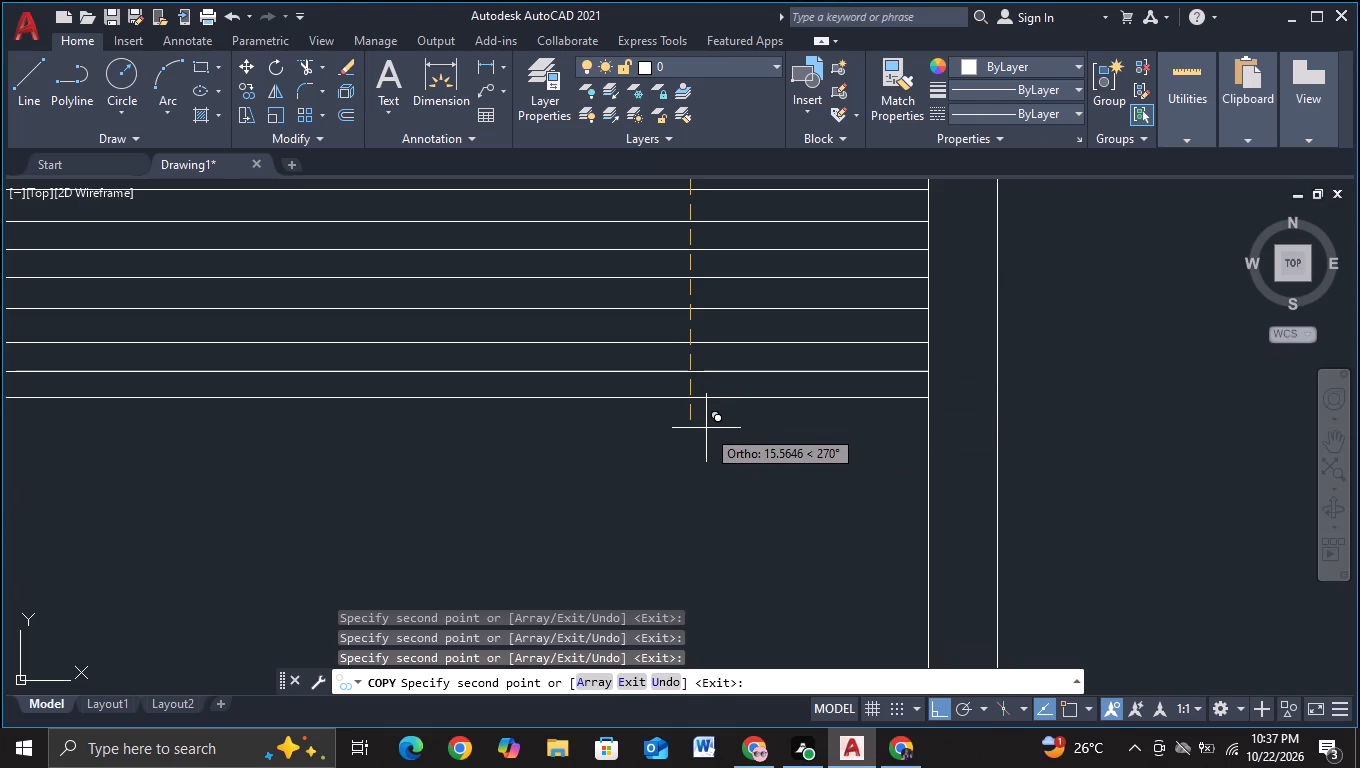
{"action": "left_click", "coordinate": [705, 432]}
{"action": "left_click", "coordinate": [698, 463]}
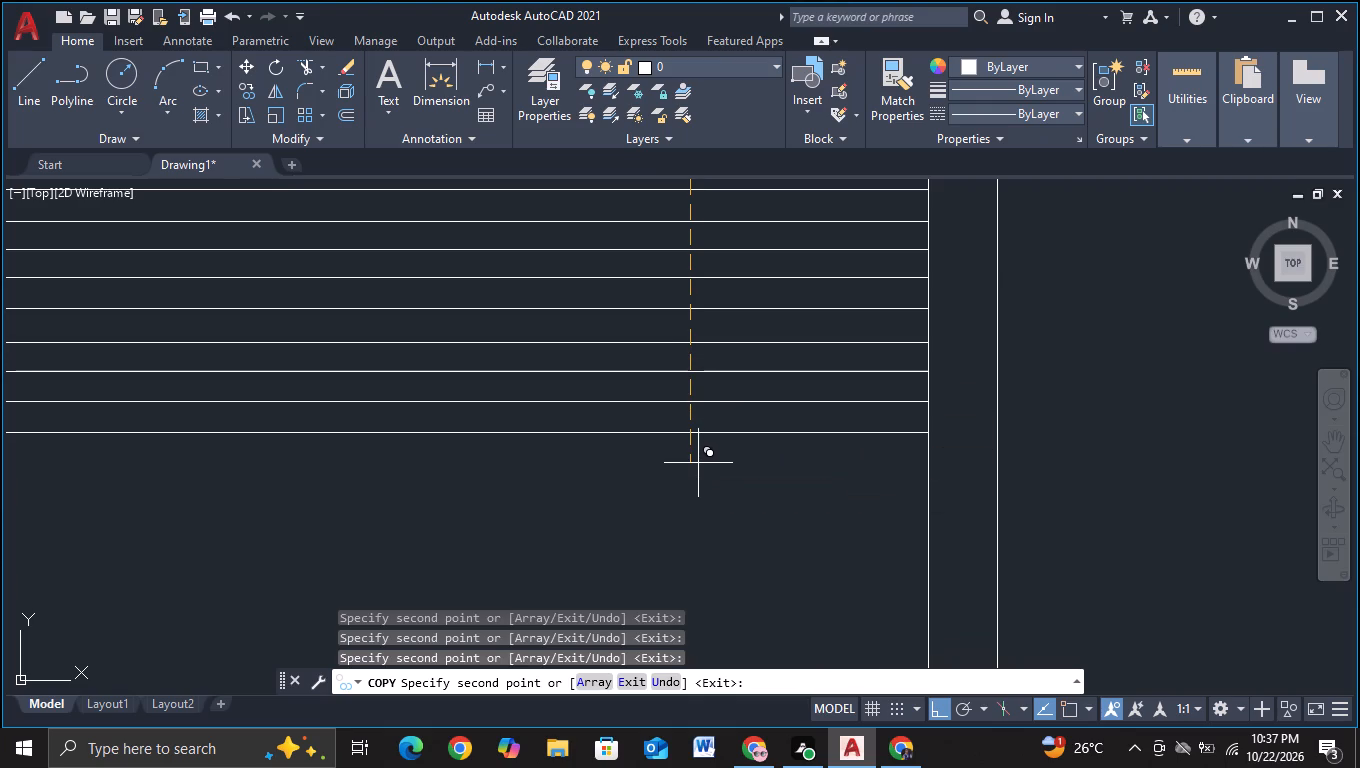
{"action": "left_click", "coordinate": [689, 490]}
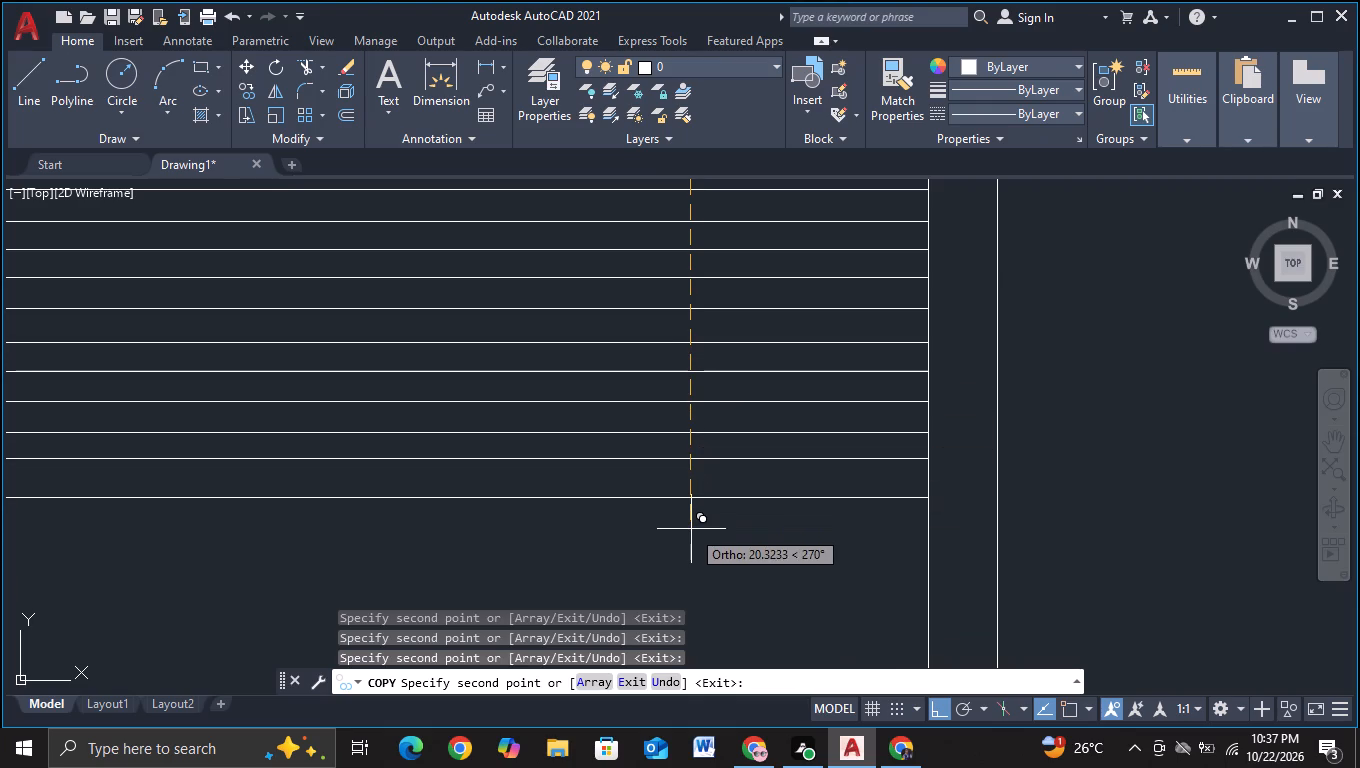
{"action": "left_click", "coordinate": [692, 520]}
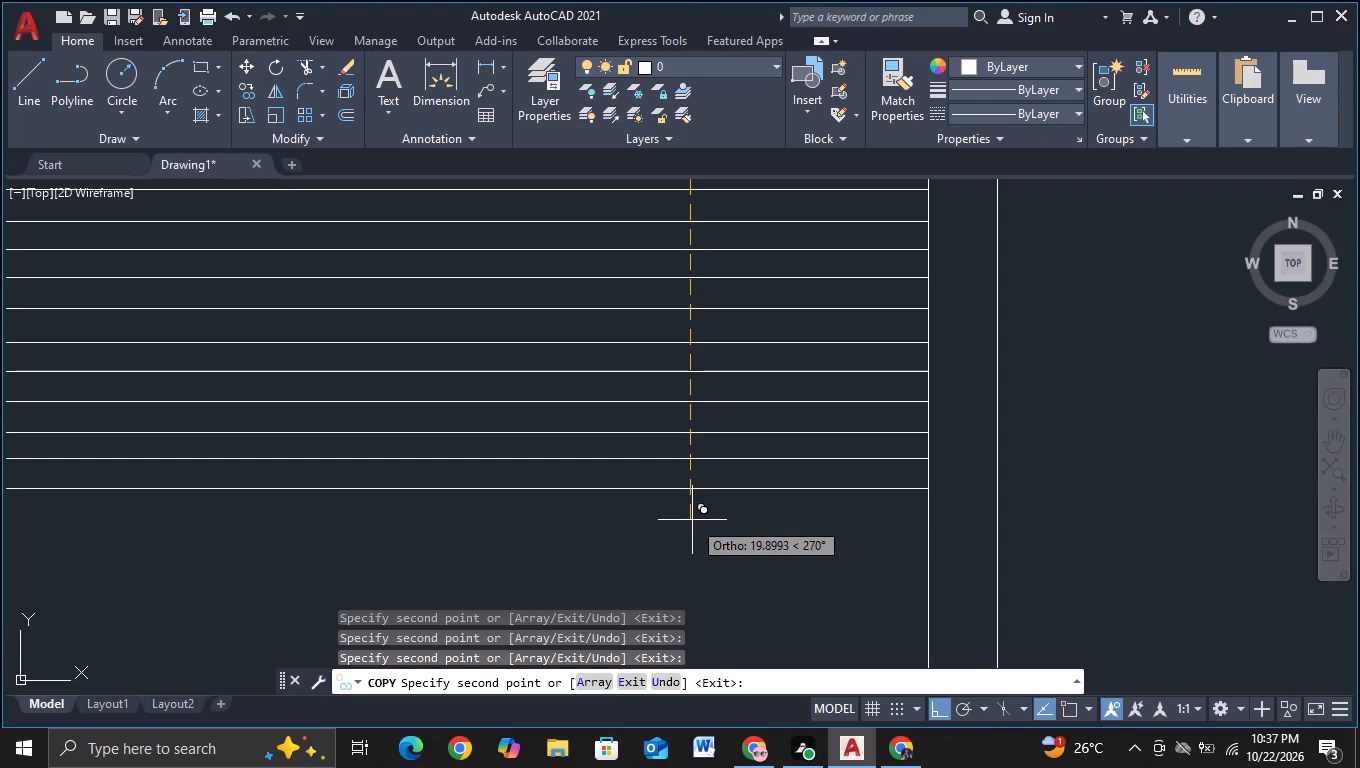
{"action": "middle_click_drag", "start_coordinate": [692, 520], "coordinate": [699, 321]}
{"action": "left_click", "coordinate": [698, 350]}
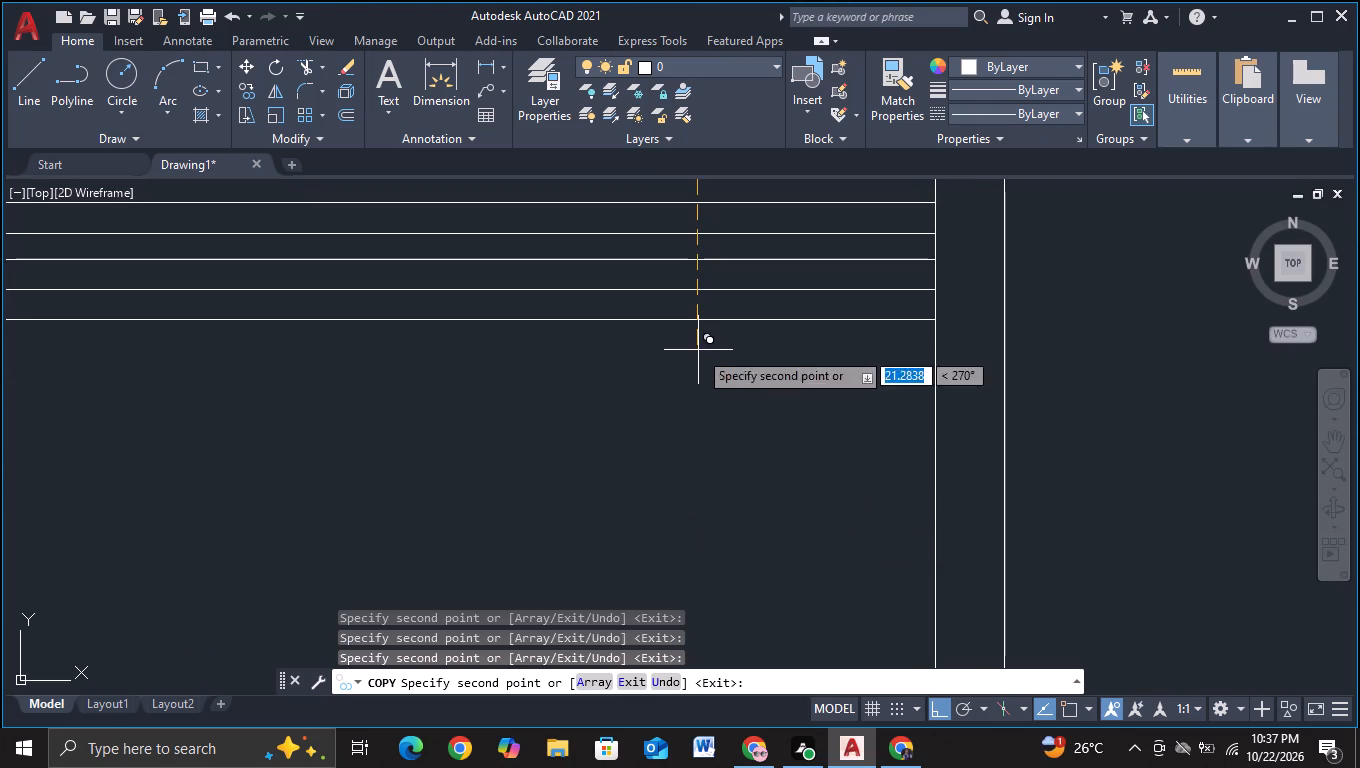
{"action": "left_click", "coordinate": [694, 380]}
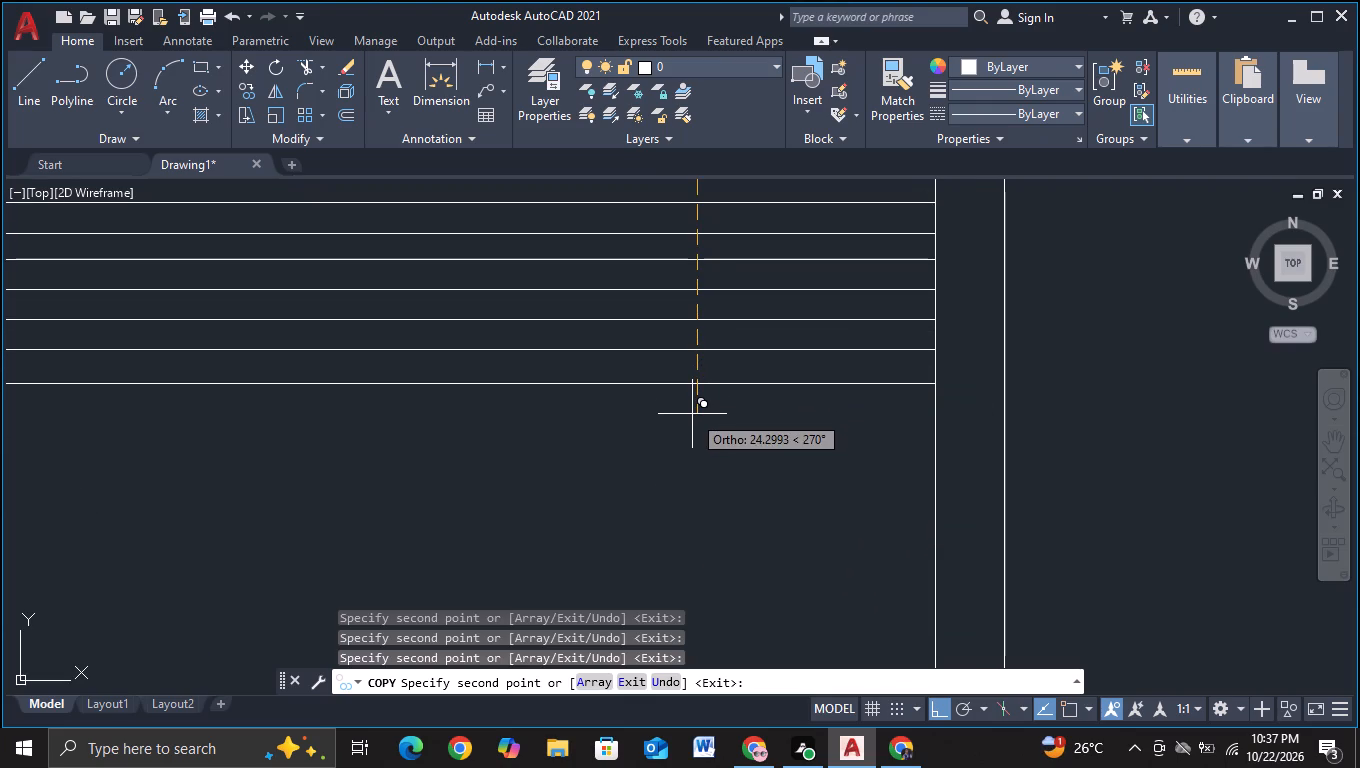
{"action": "left_click", "coordinate": [691, 411]}
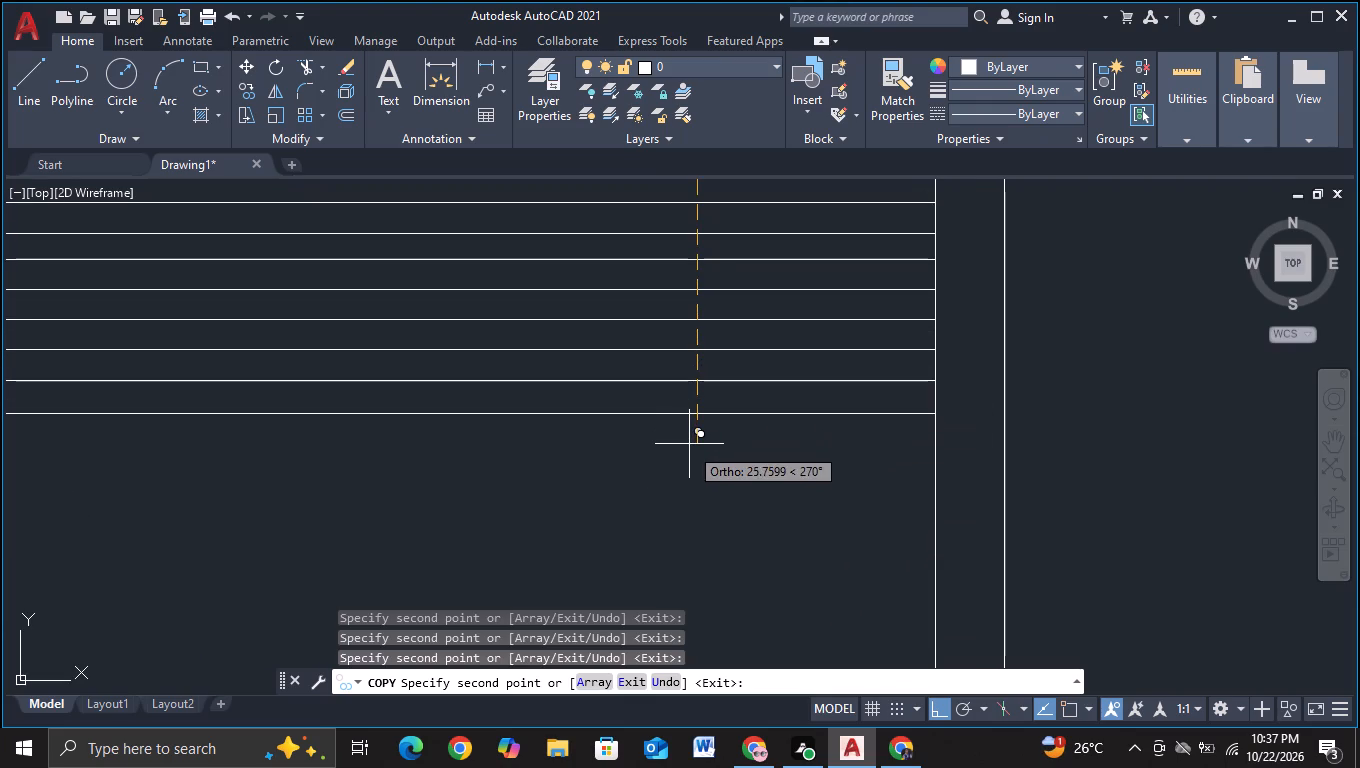
{"action": "left_click", "coordinate": [689, 446]}
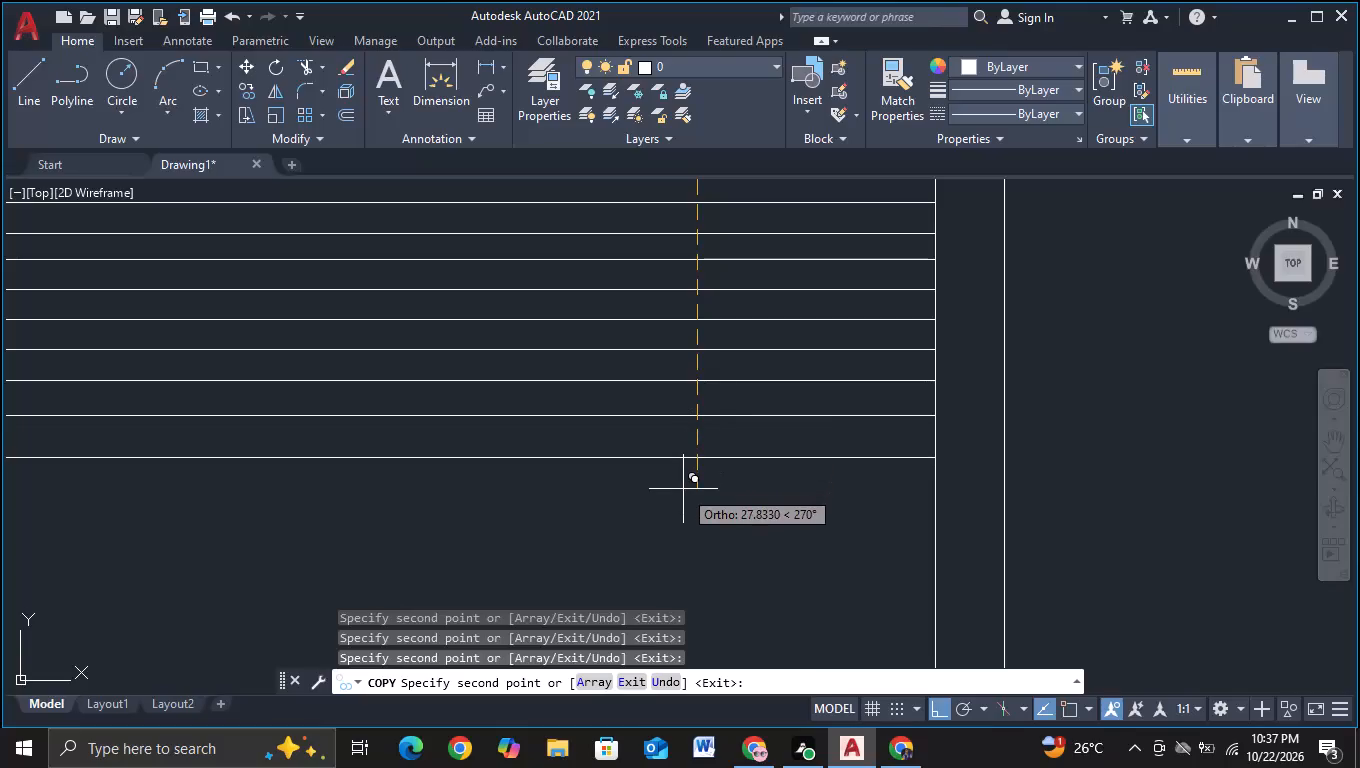
{"action": "left_click", "coordinate": [683, 485]}
Add seven more louvre line copies inside the inner frame, from about 29.3 to 39 units below the original line.
{"action": "middle_click_drag", "start_coordinate": [683, 485], "coordinate": [683, 356]}
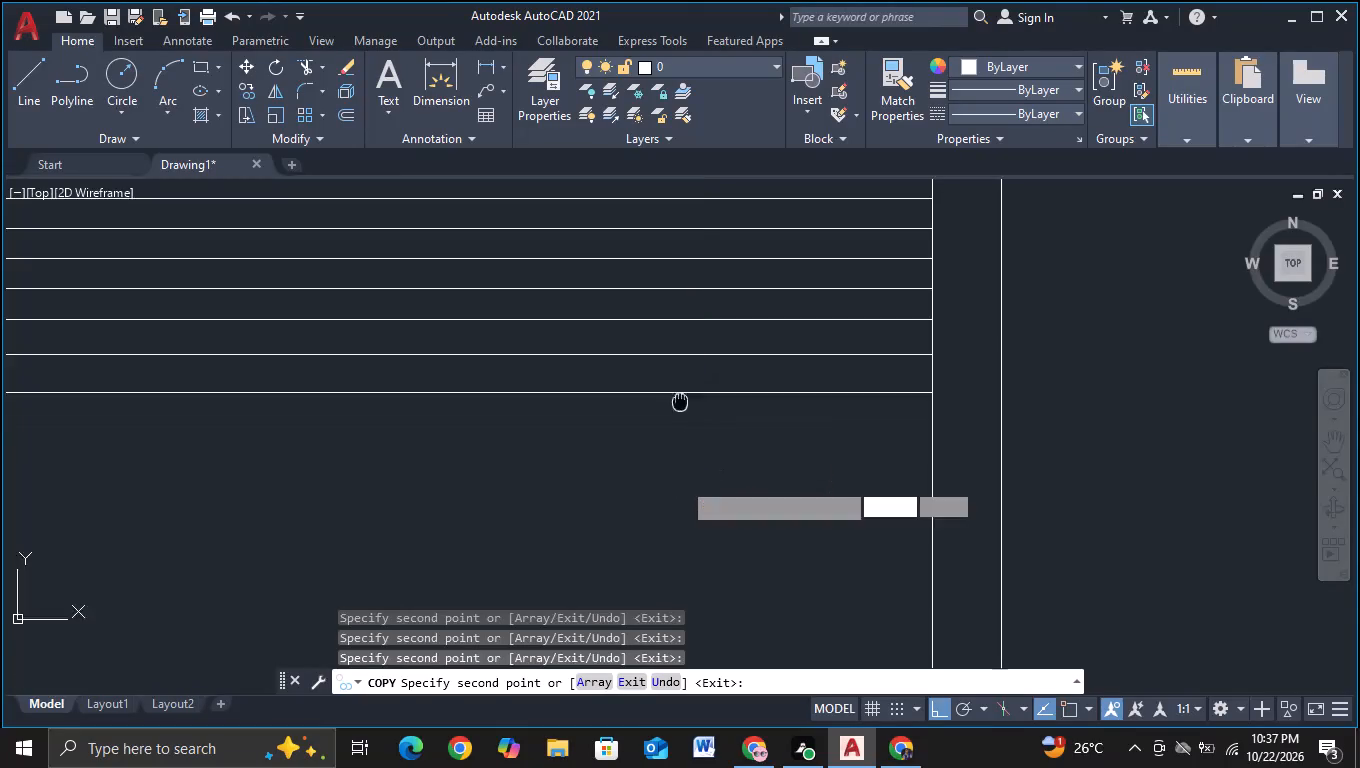
{"action": "middle_click_drag", "start_coordinate": [683, 356], "coordinate": [699, 243]}
{"action": "left_click", "coordinate": [698, 277]}
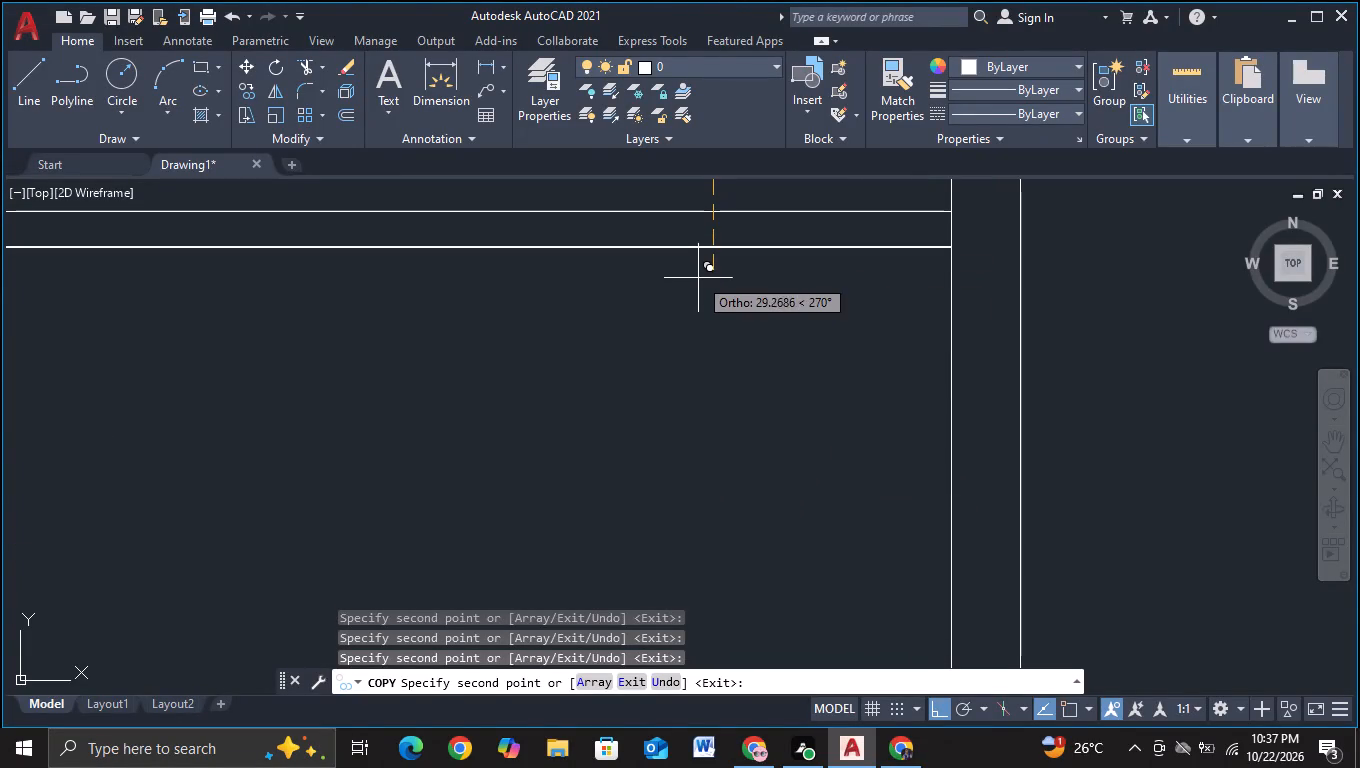
{"action": "left_click", "coordinate": [690, 310]}
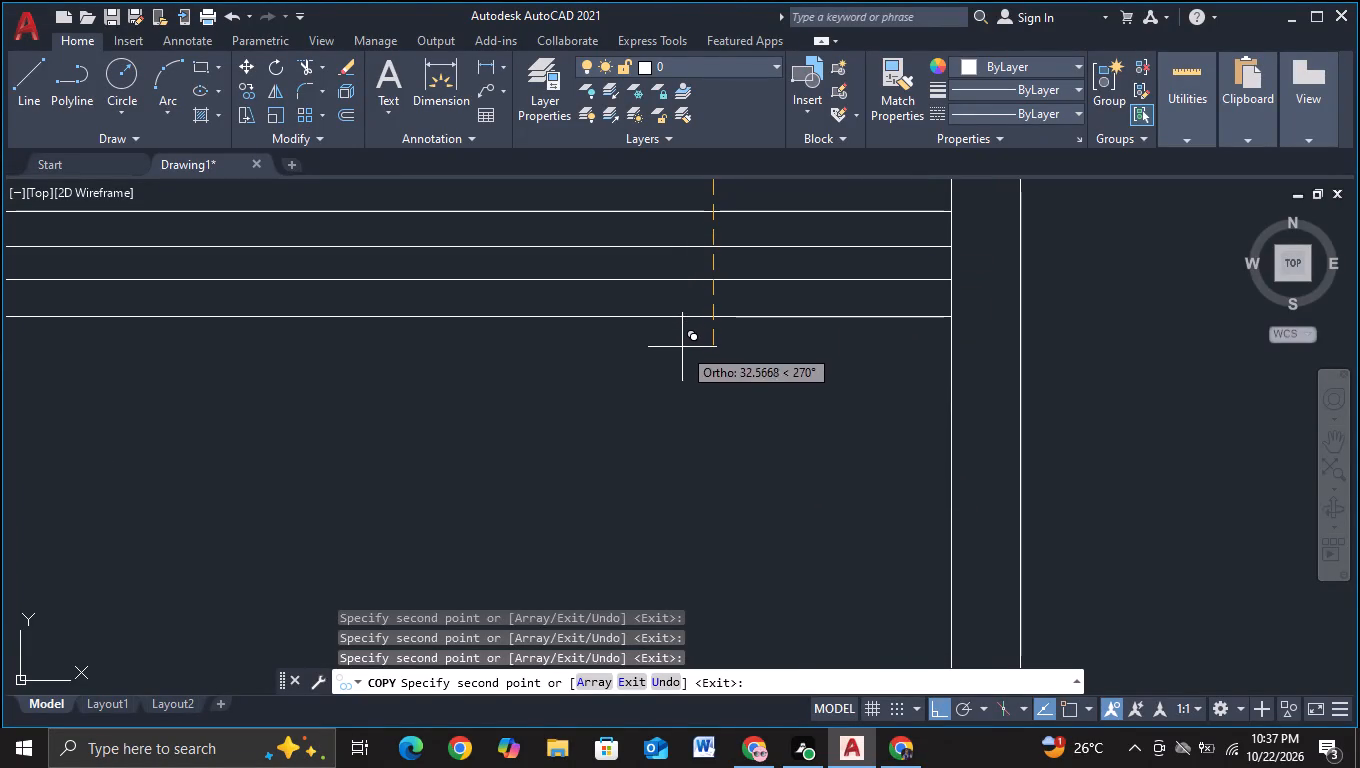
{"action": "left_click", "coordinate": [682, 347]}
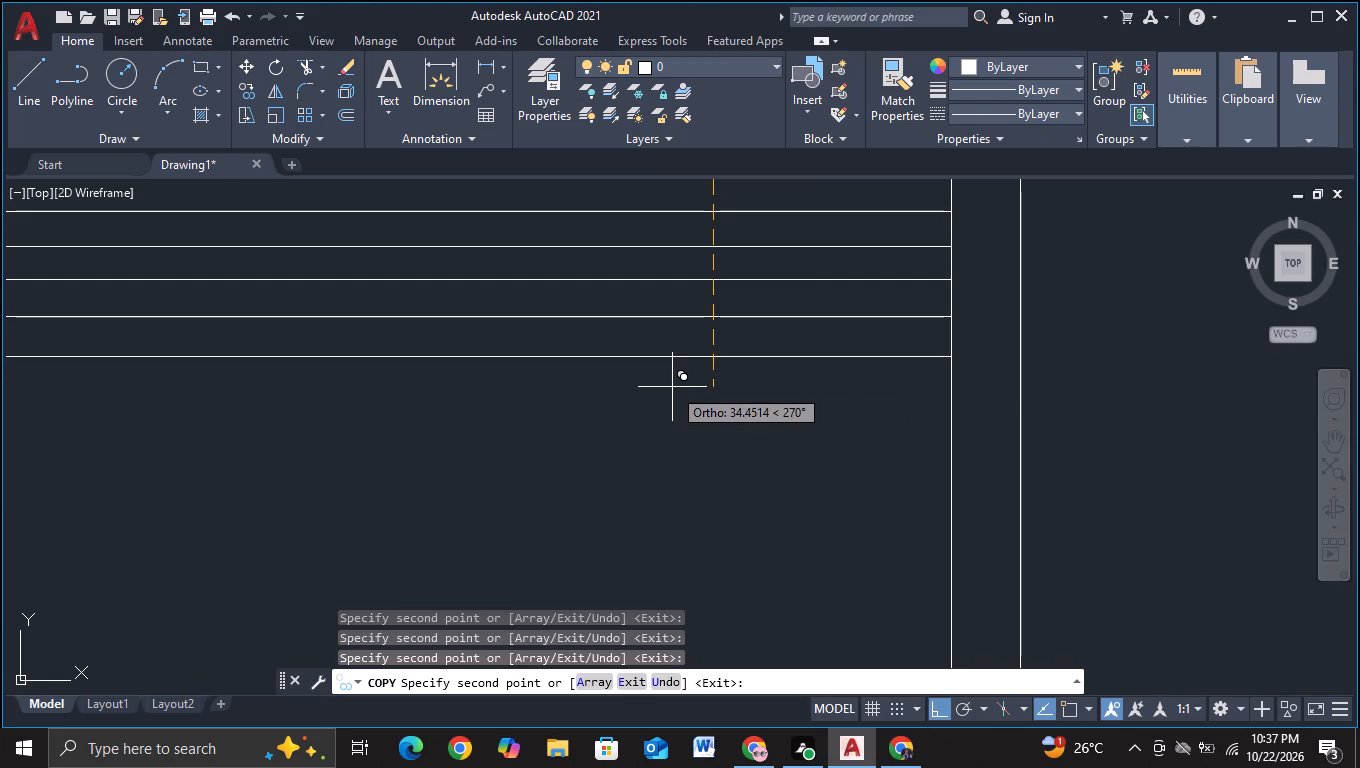
{"action": "left_click", "coordinate": [672, 387]}
{"action": "middle_click_drag", "start_coordinate": [672, 387], "coordinate": [670, 277]}
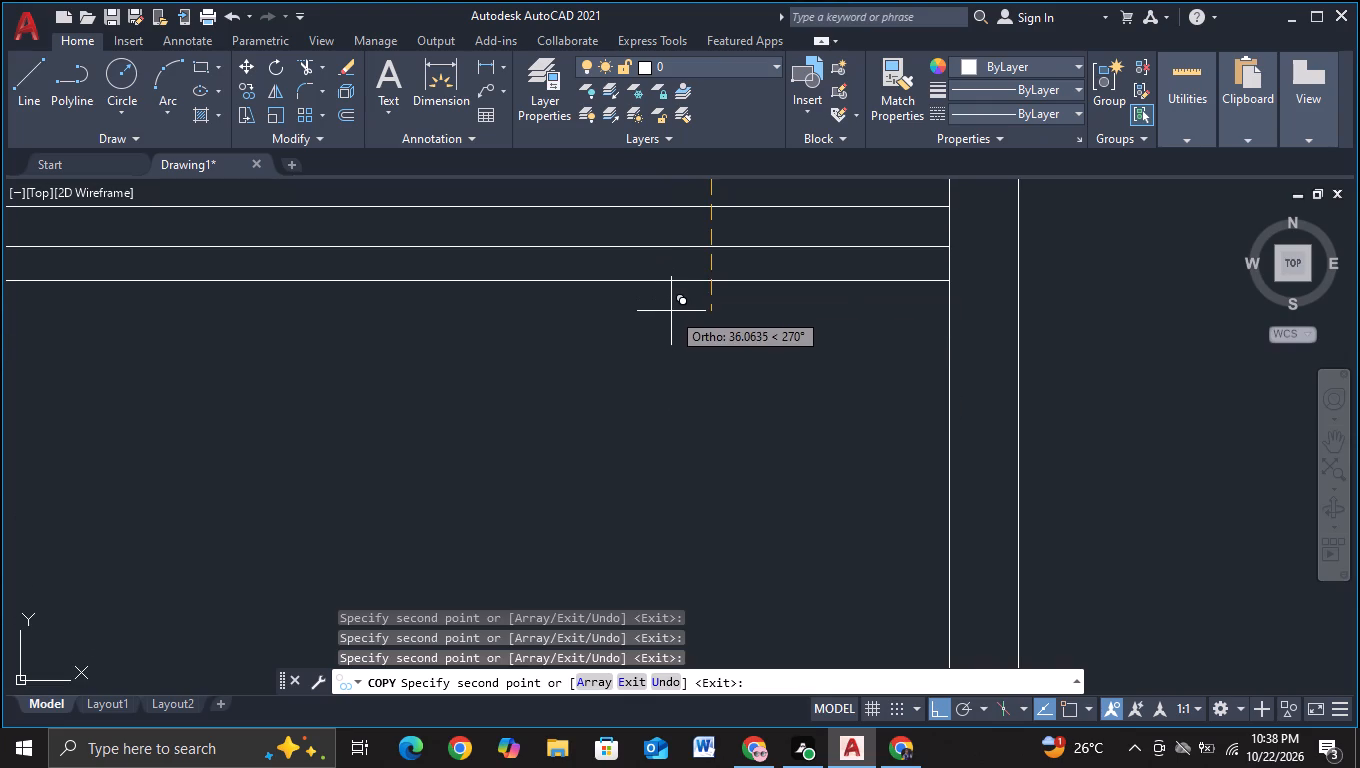
{"action": "left_click", "coordinate": [671, 309]}
{"action": "left_click", "coordinate": [671, 342]}
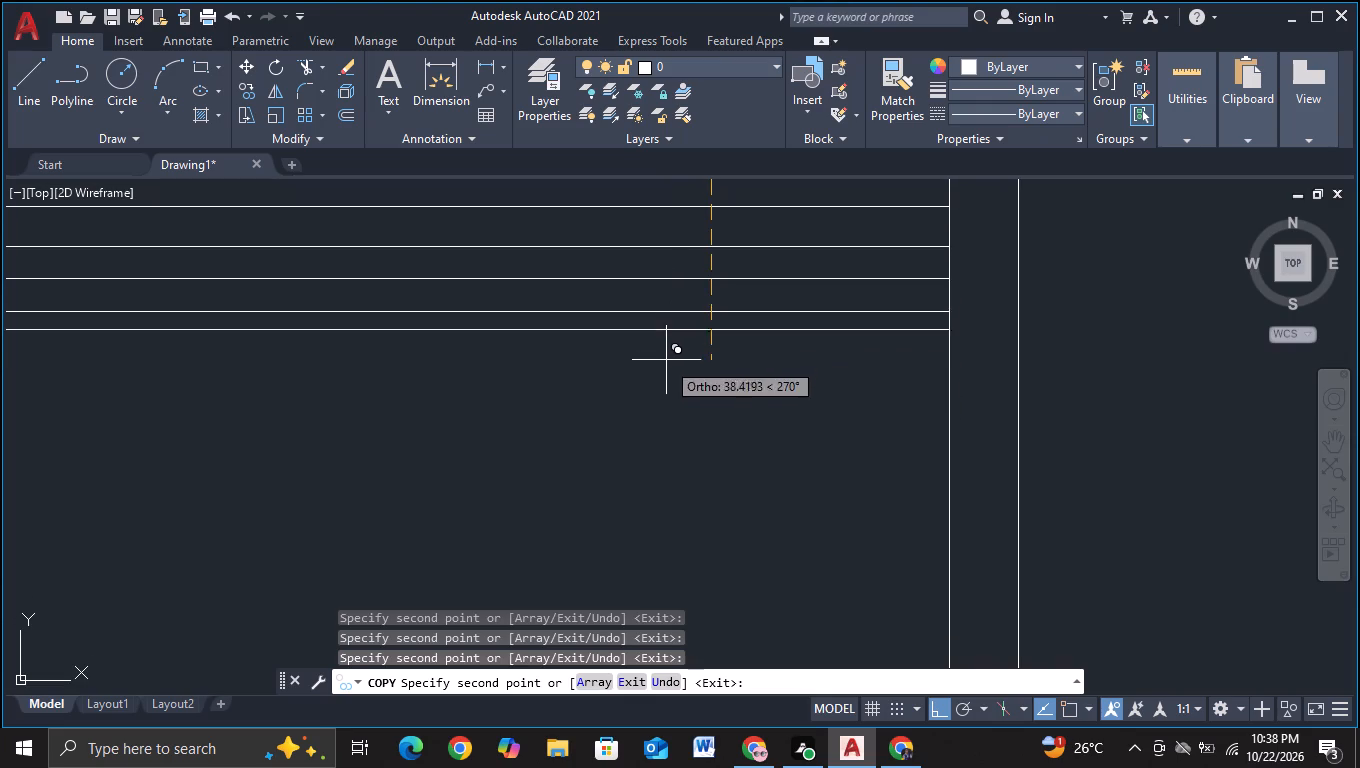
{"action": "left_click", "coordinate": [666, 373]}
Copy the louvre line twelve more times down to the projecting box's sloping top edge, from about 40.4 to 55.6 units below the original.
{"action": "middle_click_drag", "start_coordinate": [666, 374], "coordinate": [669, 262]}
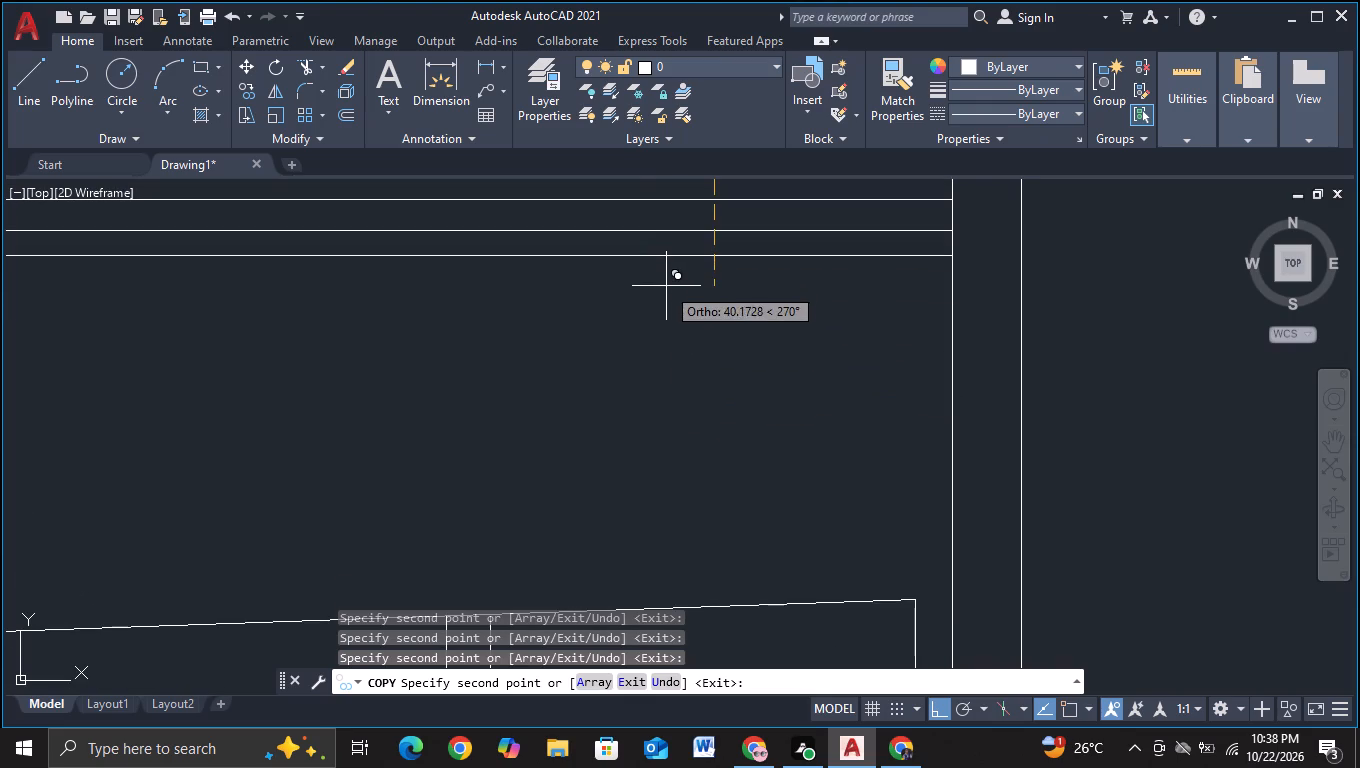
{"action": "left_click", "coordinate": [666, 291]}
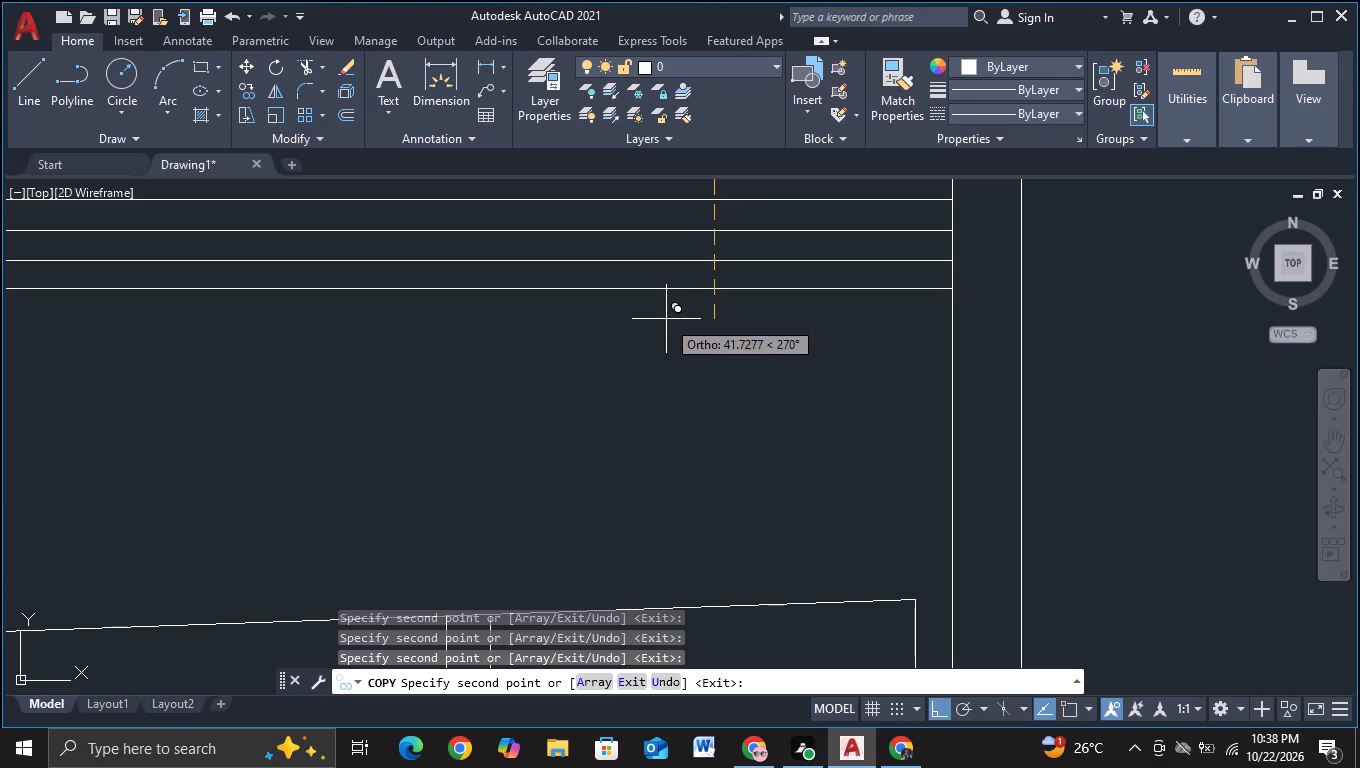
{"action": "left_click", "coordinate": [666, 319]}
{"action": "left_click", "coordinate": [663, 353]}
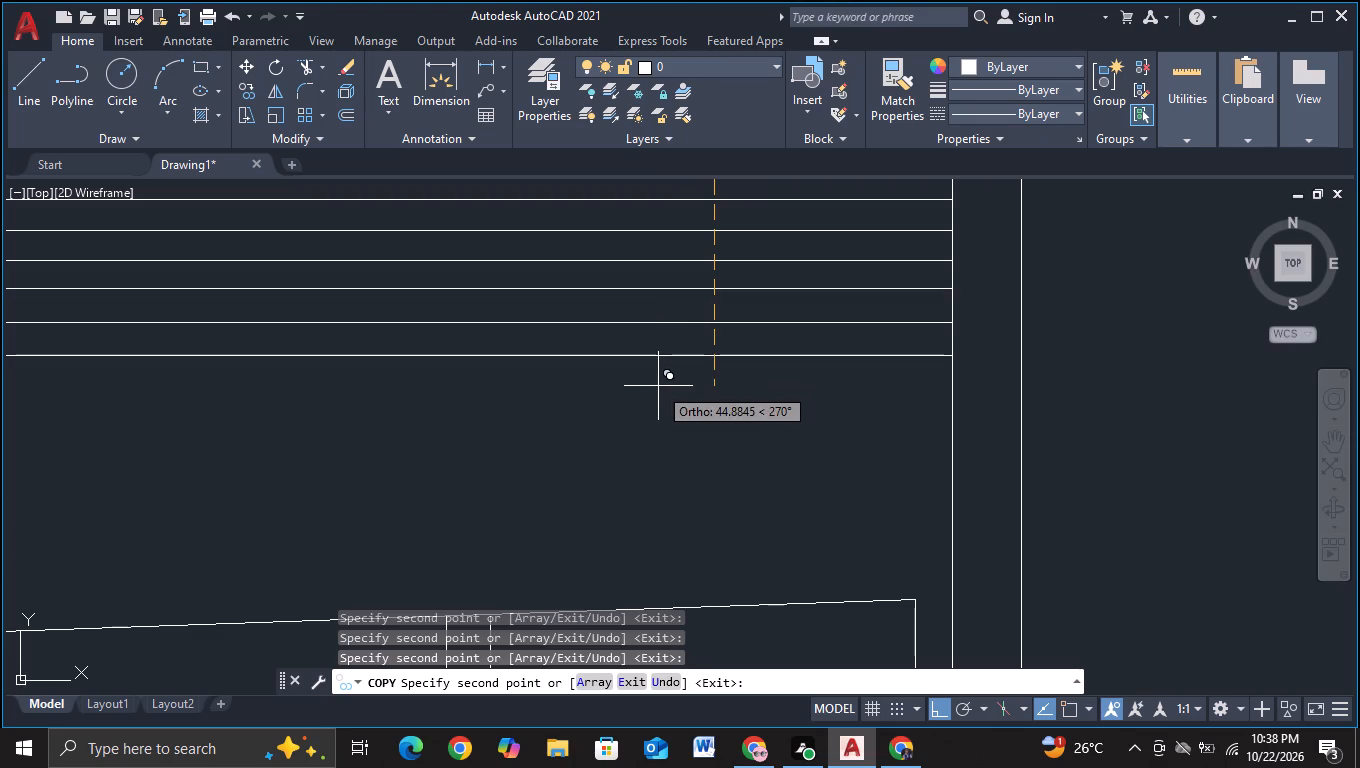
{"action": "left_click", "coordinate": [658, 386]}
{"action": "left_click", "coordinate": [652, 420]}
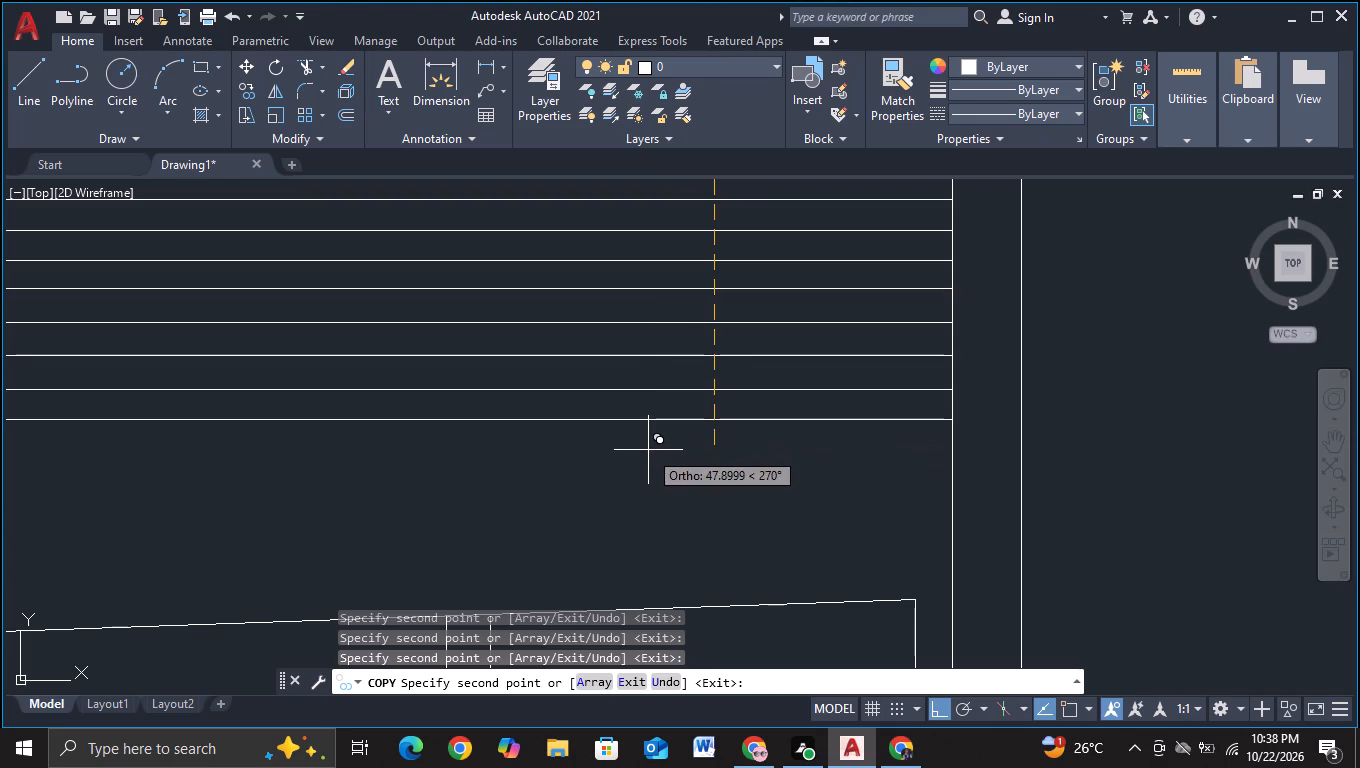
{"action": "left_click", "coordinate": [648, 450]}
{"action": "left_click", "coordinate": [645, 481]}
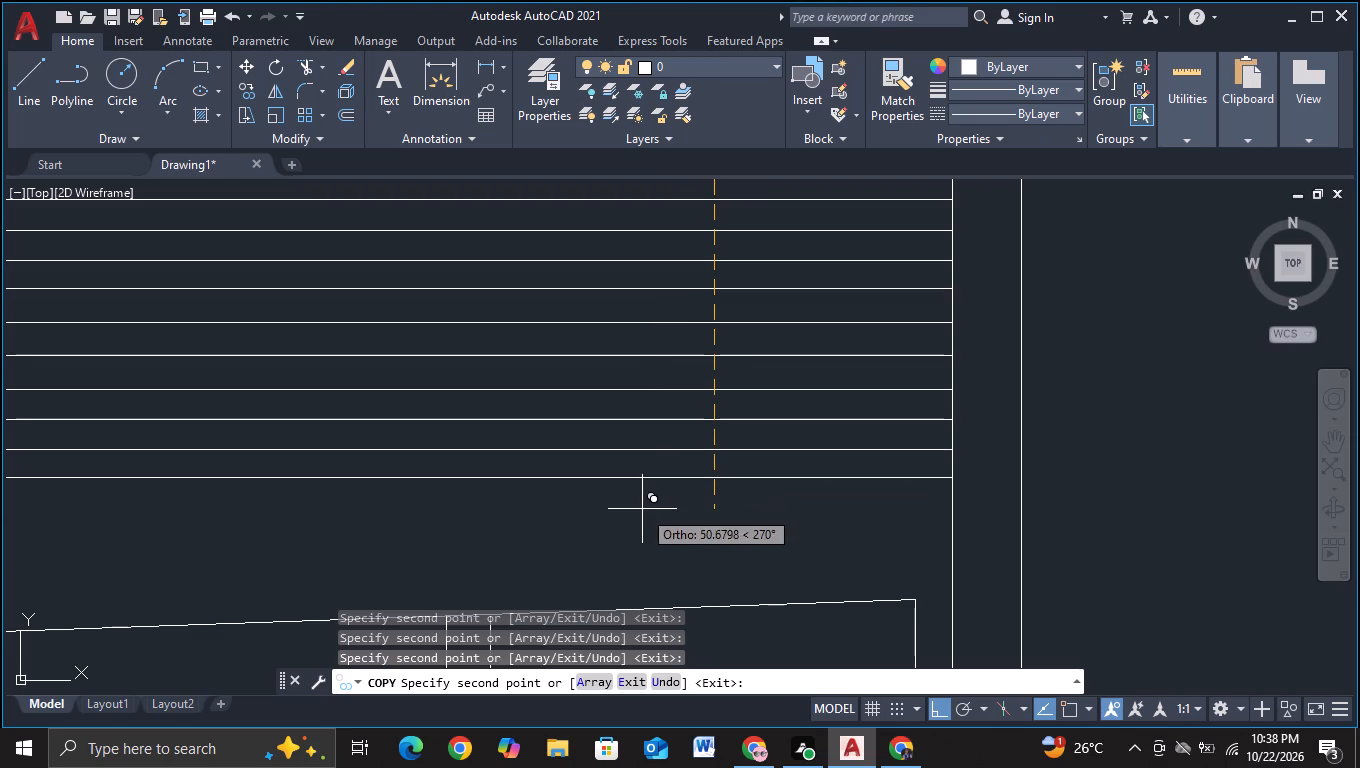
{"action": "left_click", "coordinate": [642, 509]}
{"action": "left_click", "coordinate": [642, 537]}
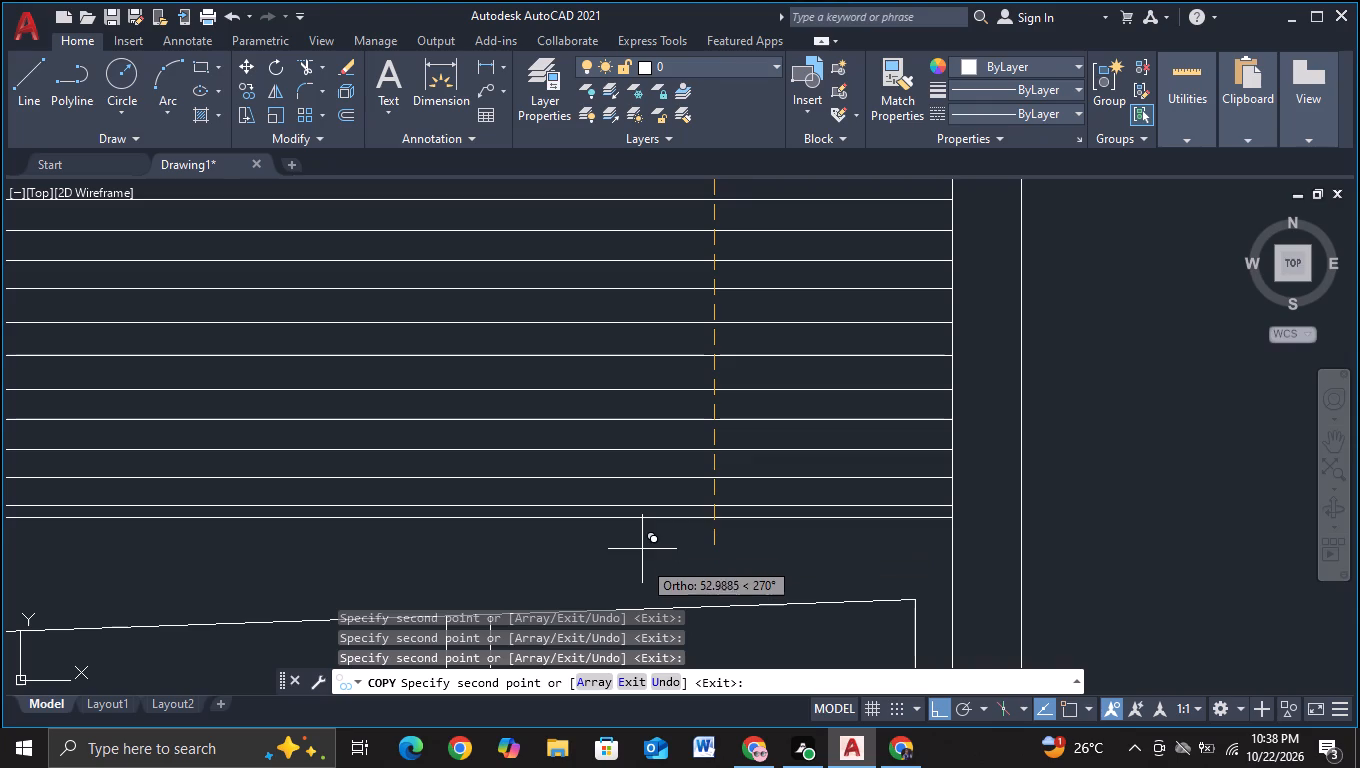
{"action": "left_click", "coordinate": [643, 564]}
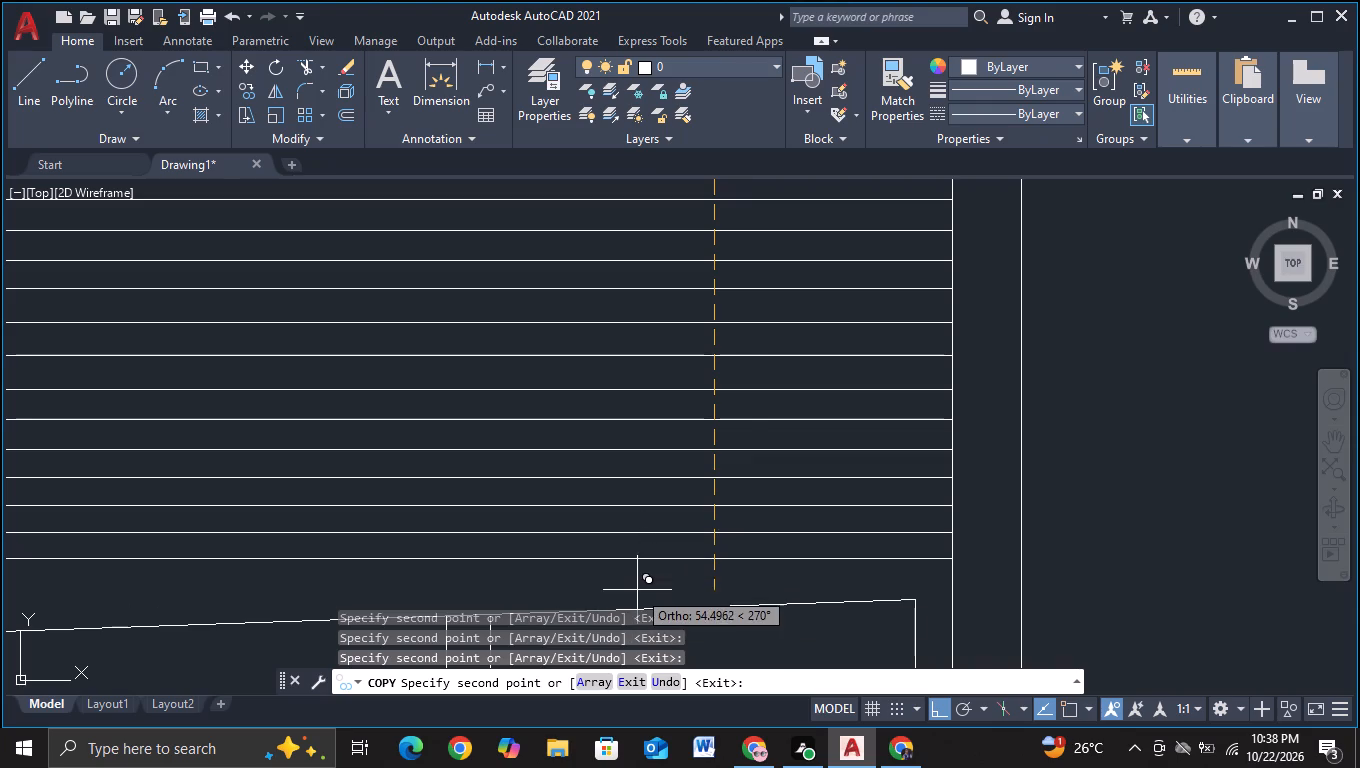
{"action": "left_click", "coordinate": [637, 588]}
{"action": "middle_click_drag", "start_coordinate": [637, 602], "coordinate": [710, 402]}
{"action": "left_click", "coordinate": [703, 412]}
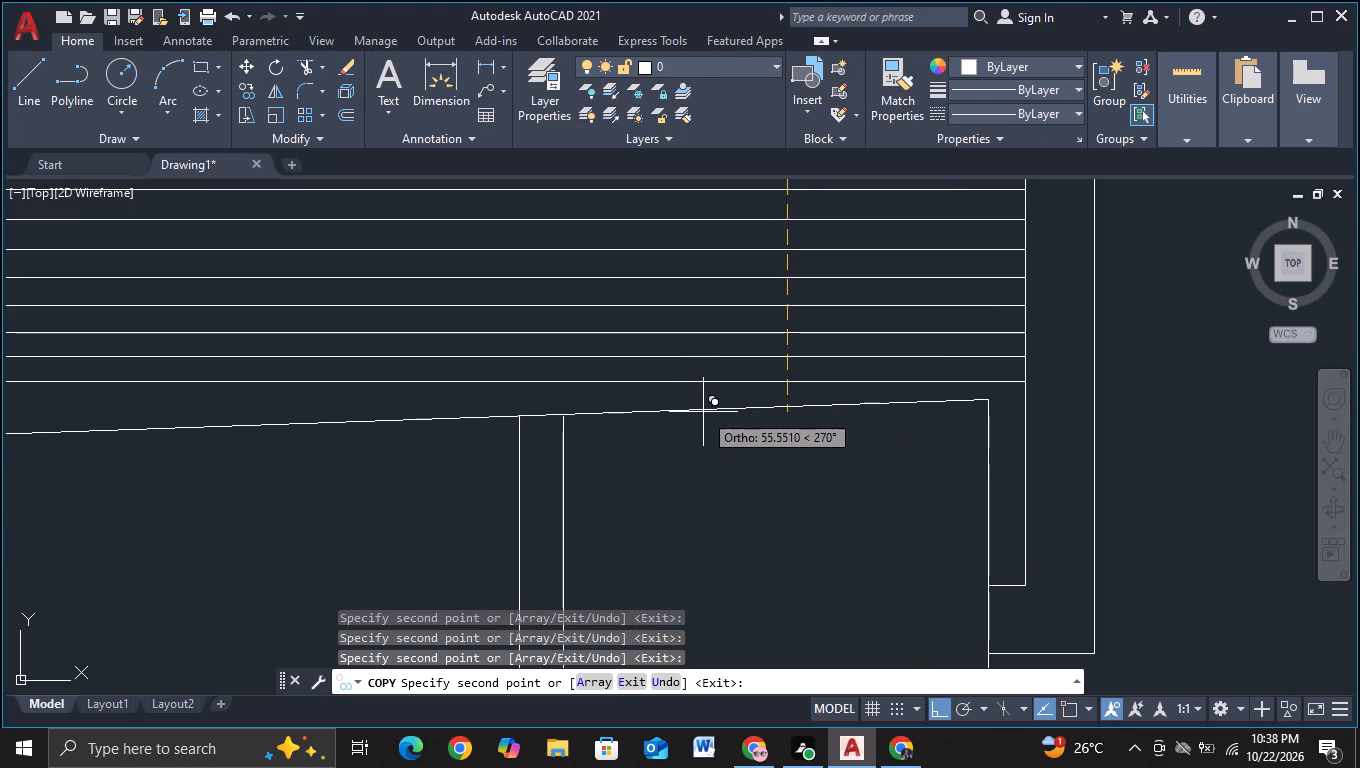
Draw a vertical line from the projecting box's top-left corner up through the louvres to above the tower's roof edge.
{"action": "key", "text": "Escape"}
{"action": "scroll", "coordinate": [703, 412], "scroll_direction": "down", "scroll_amount": 2}
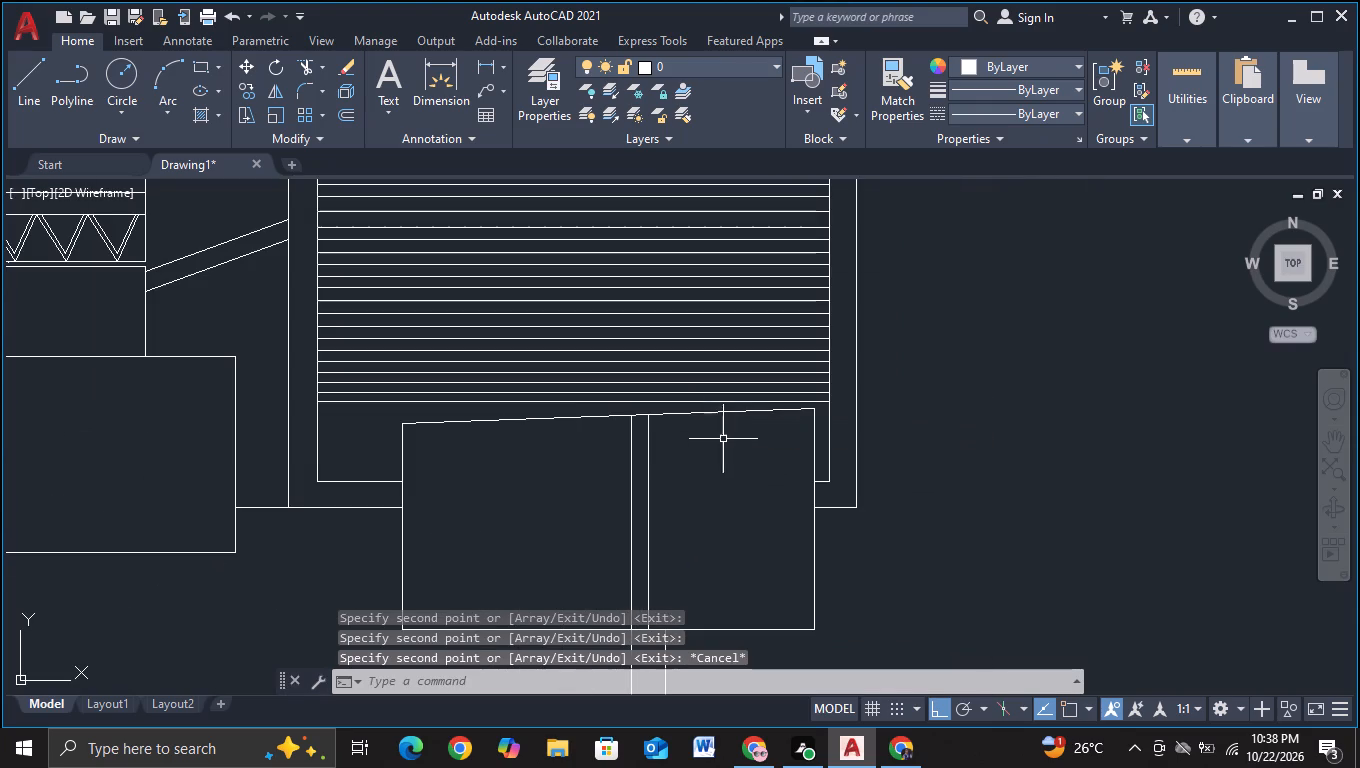
{"action": "middle_click_drag", "start_coordinate": [726, 446], "coordinate": [747, 394]}
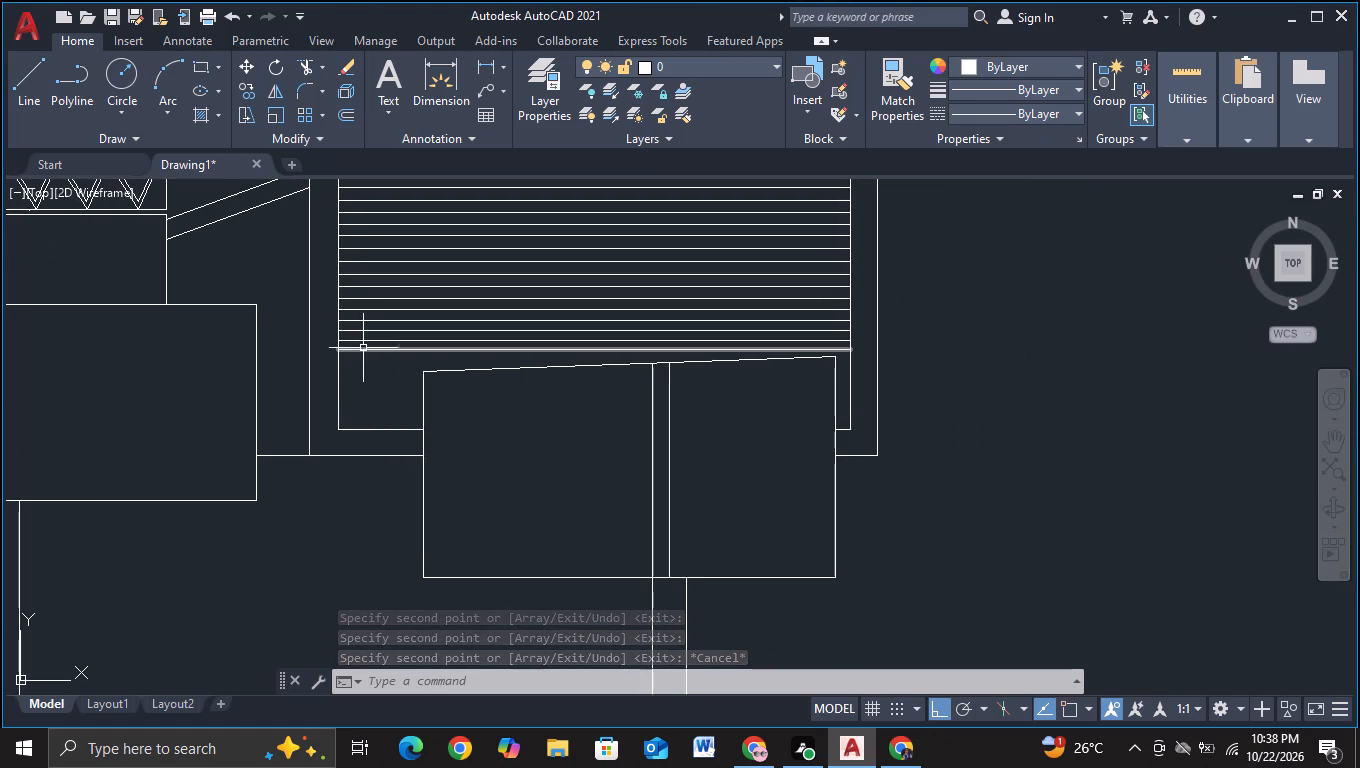
{"action": "scroll", "coordinate": [459, 356], "scroll_direction": "down", "scroll_amount": 3}
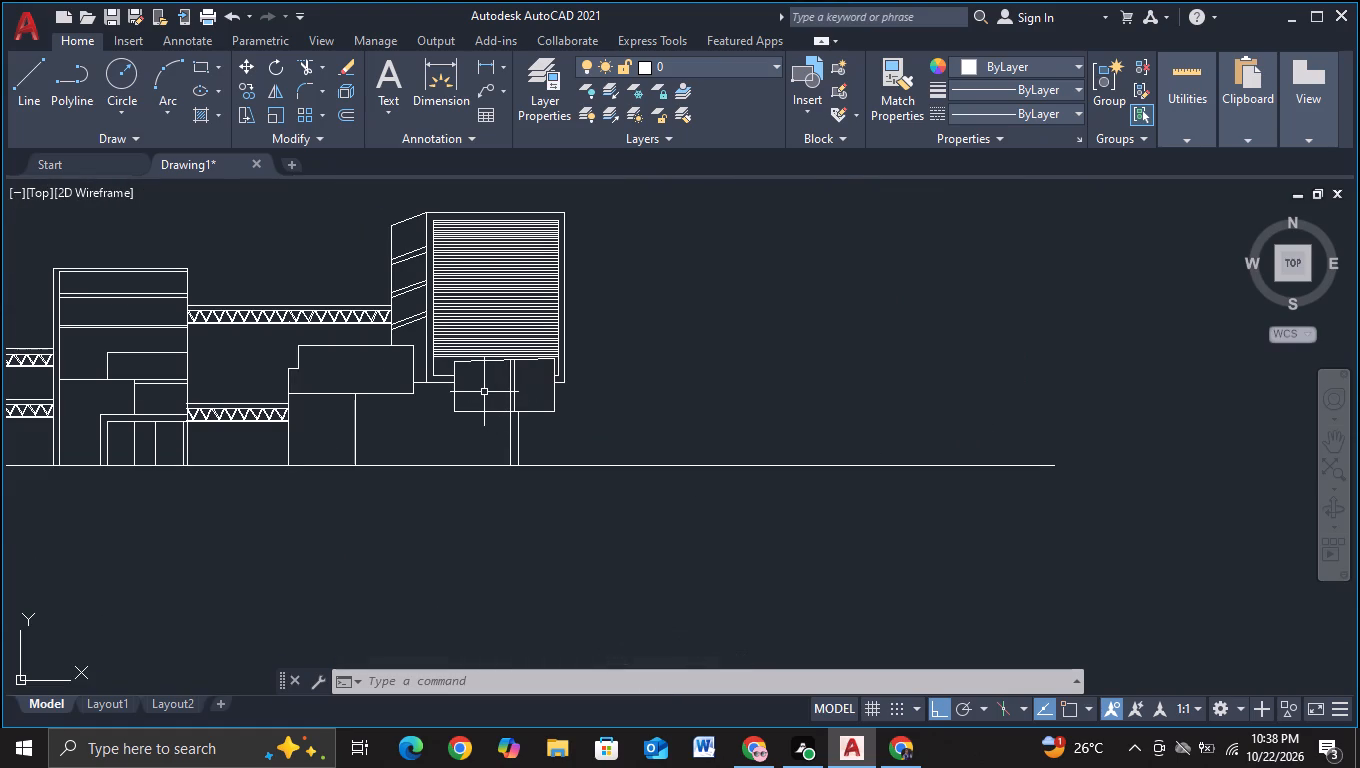
{"action": "scroll", "coordinate": [474, 394], "scroll_direction": "up", "scroll_amount": 1}
{"action": "middle_click_drag", "start_coordinate": [473, 374], "coordinate": [451, 432]}
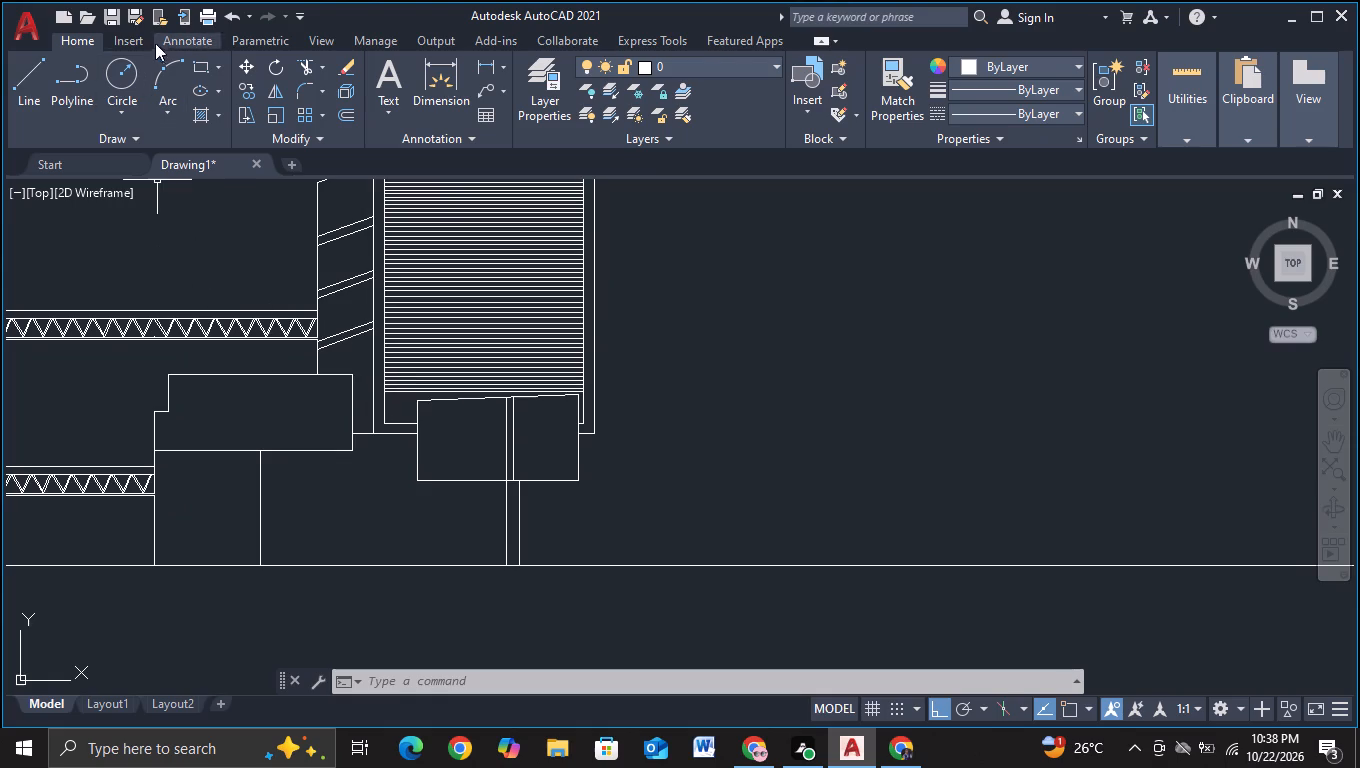
{"action": "left_click", "coordinate": [33, 89]}
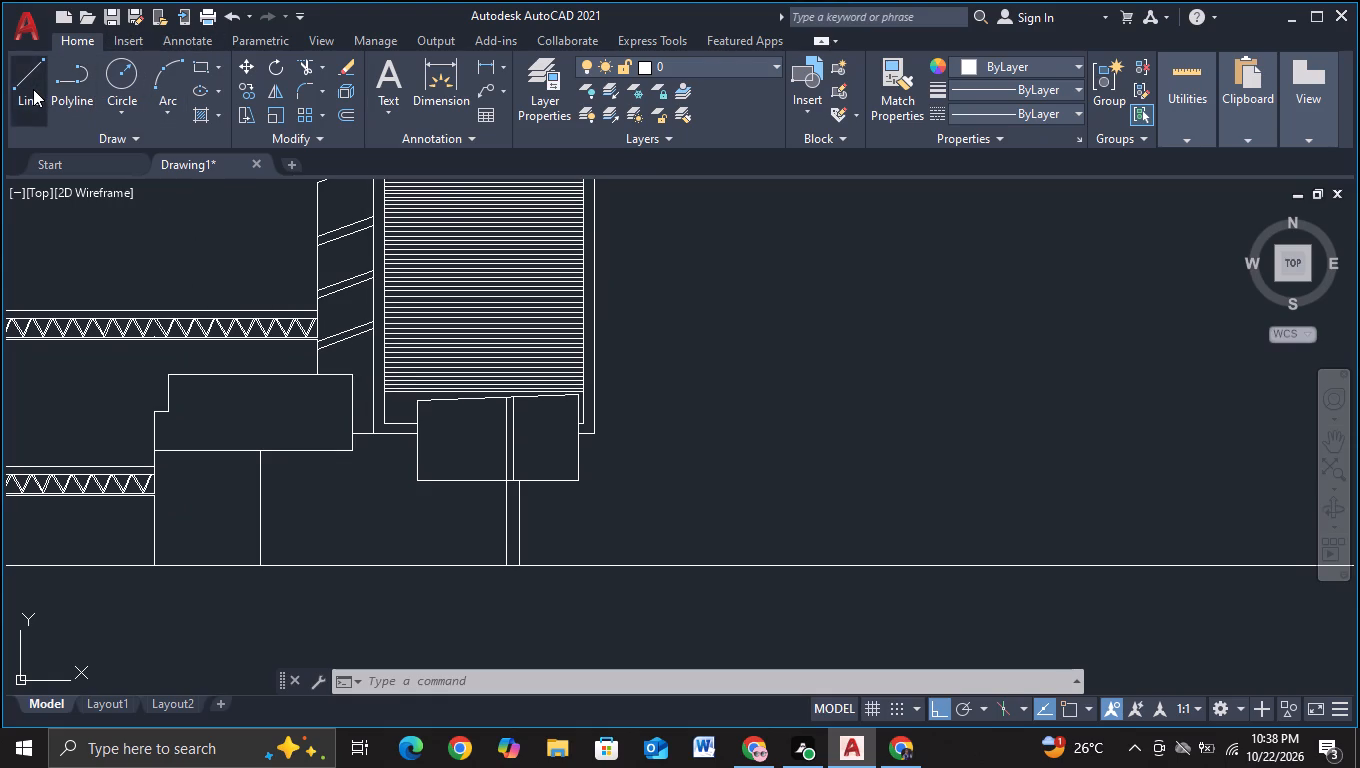
{"action": "key", "text": "F3"}
{"action": "left_click", "coordinate": [420, 402]}
{"action": "scroll", "coordinate": [469, 282], "scroll_direction": "up", "scroll_amount": 1}
{"action": "middle_click_drag", "start_coordinate": [469, 282], "coordinate": [414, 476]}
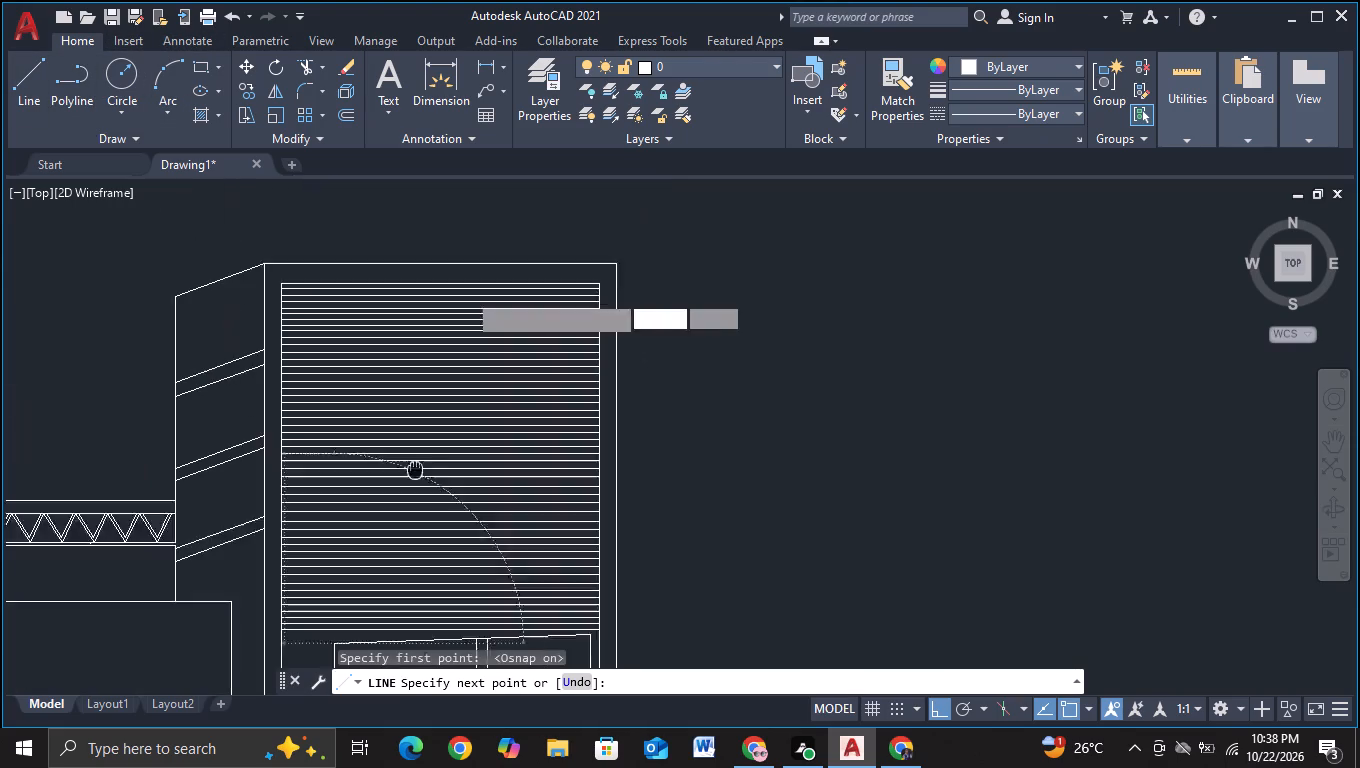
{"action": "middle_click_drag", "start_coordinate": [414, 476], "coordinate": [413, 477]}
{"action": "left_click", "coordinate": [437, 239]}
{"action": "key", "text": "Escape"}
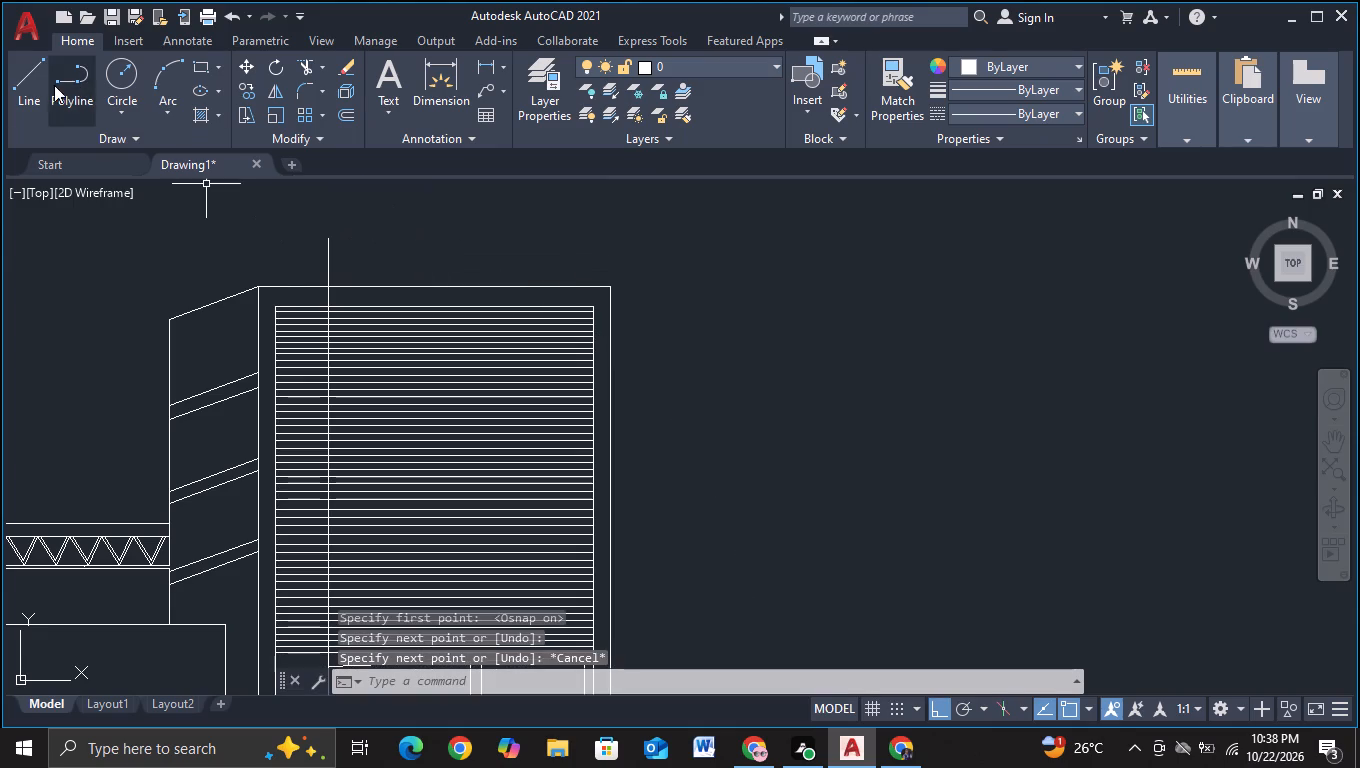
Trim the new vertical line where it extends above the inner frame's top edge.
{"action": "left_click", "coordinate": [304, 55]}
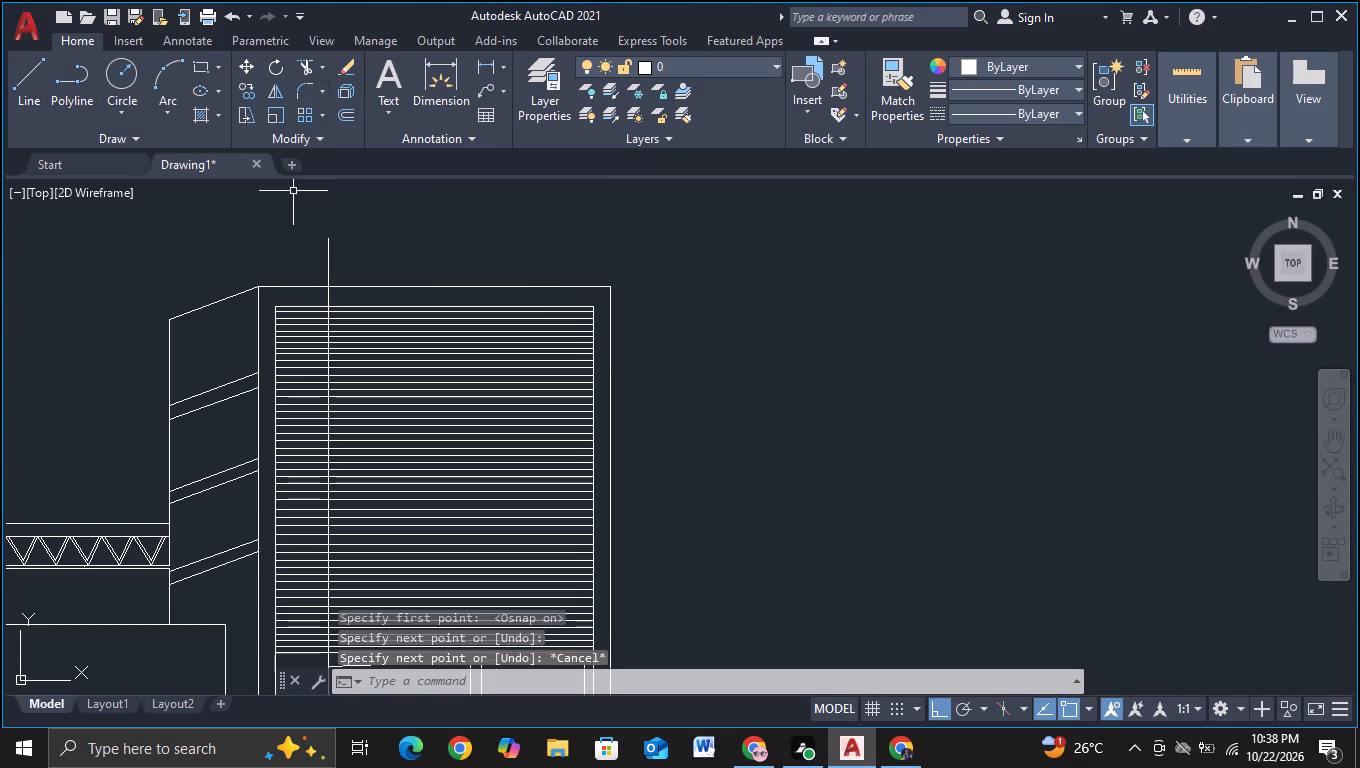
{"action": "left_click_drag", "start_coordinate": [318, 257], "coordinate": [383, 254]}
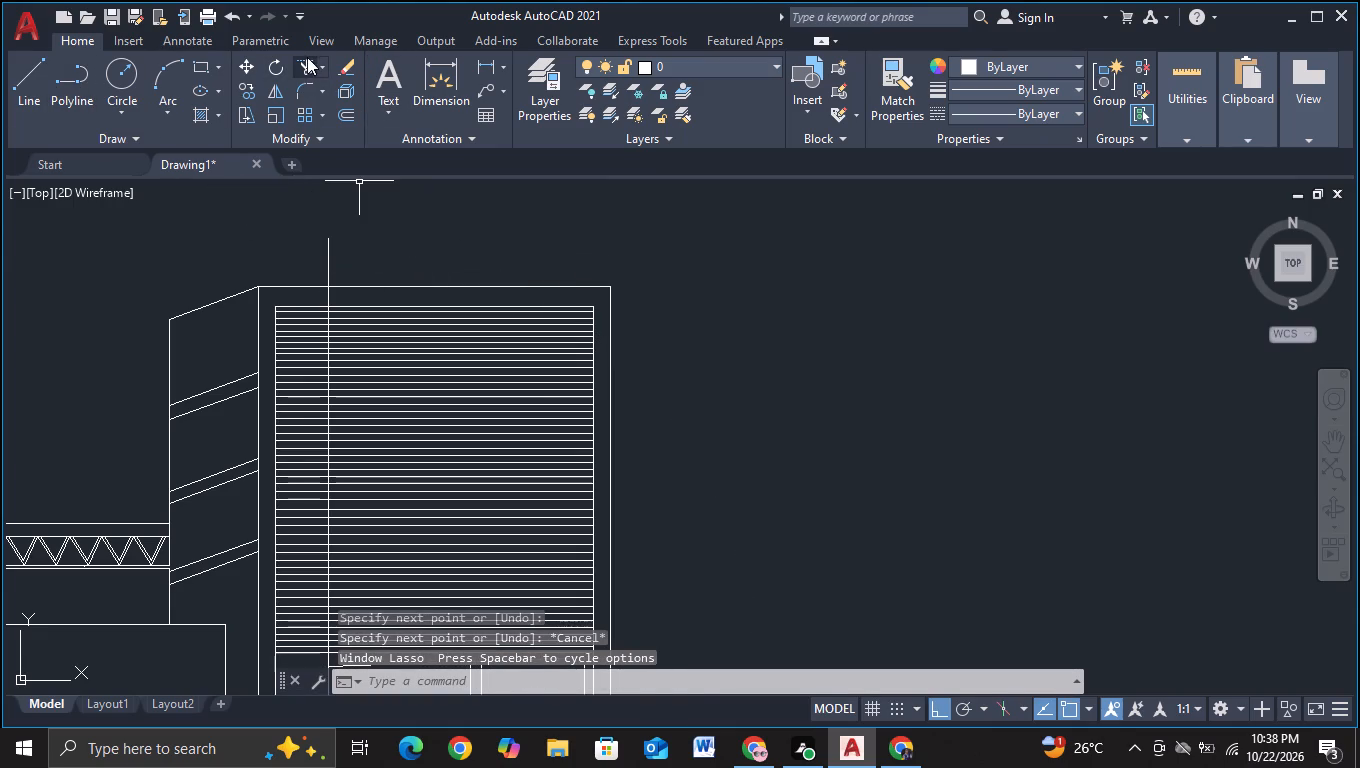
{"action": "left_click", "coordinate": [307, 57]}
{"action": "left_click_drag", "start_coordinate": [305, 252], "coordinate": [389, 254]}
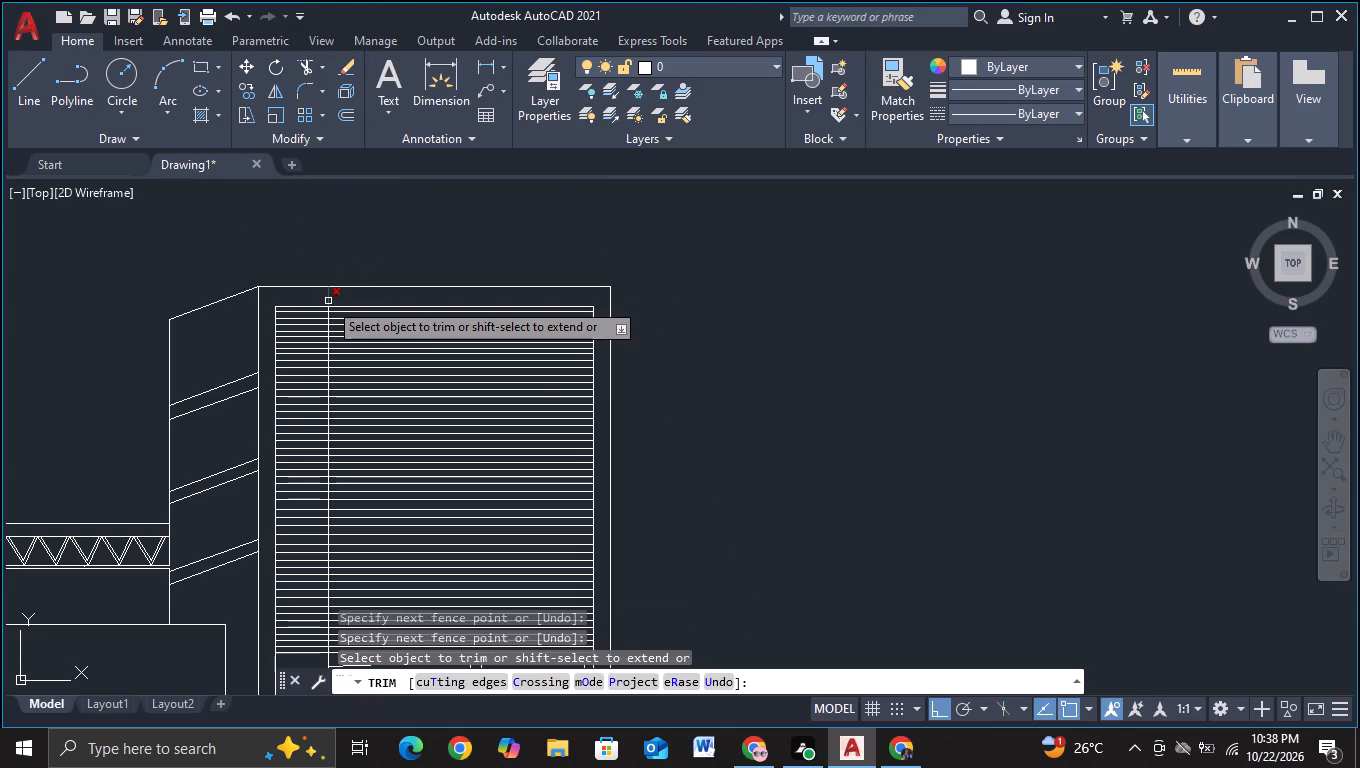
{"action": "left_click", "coordinate": [327, 299]}
{"action": "key", "text": "Escape"}
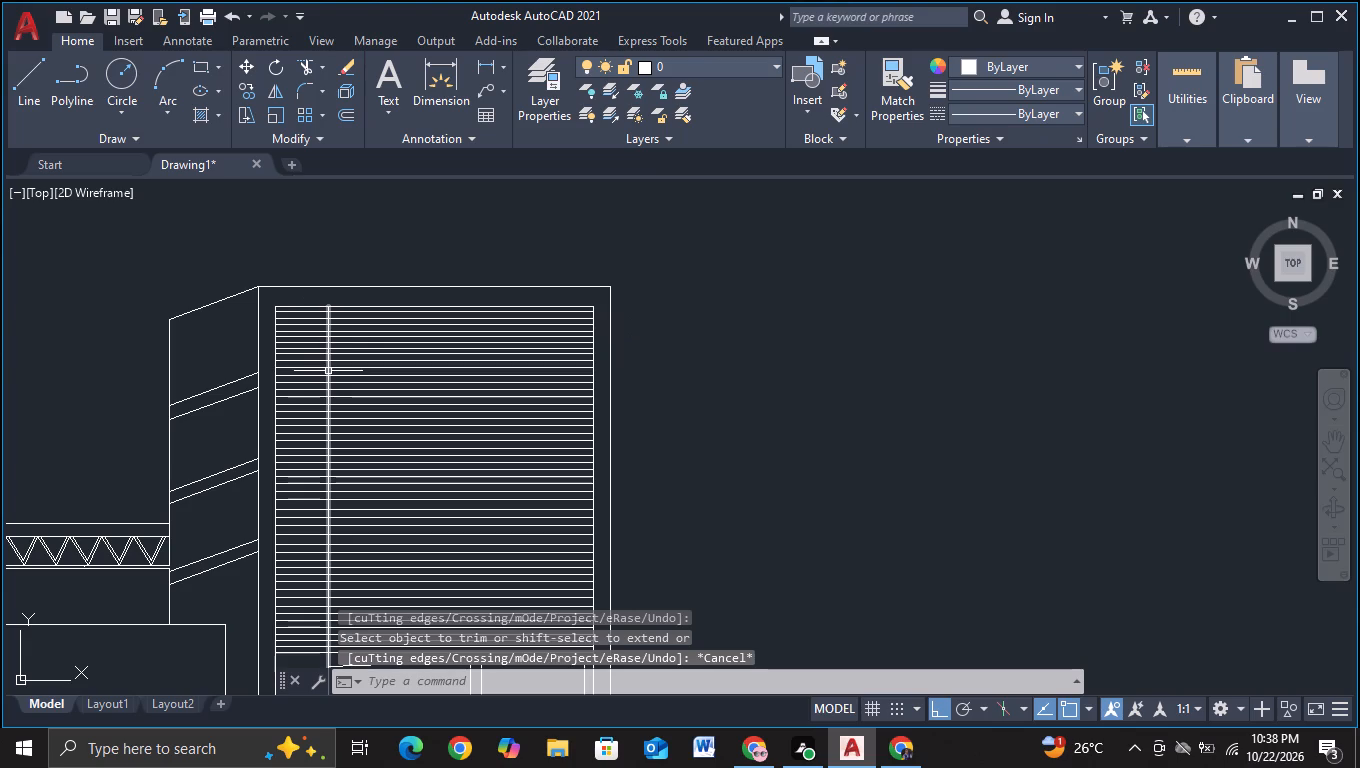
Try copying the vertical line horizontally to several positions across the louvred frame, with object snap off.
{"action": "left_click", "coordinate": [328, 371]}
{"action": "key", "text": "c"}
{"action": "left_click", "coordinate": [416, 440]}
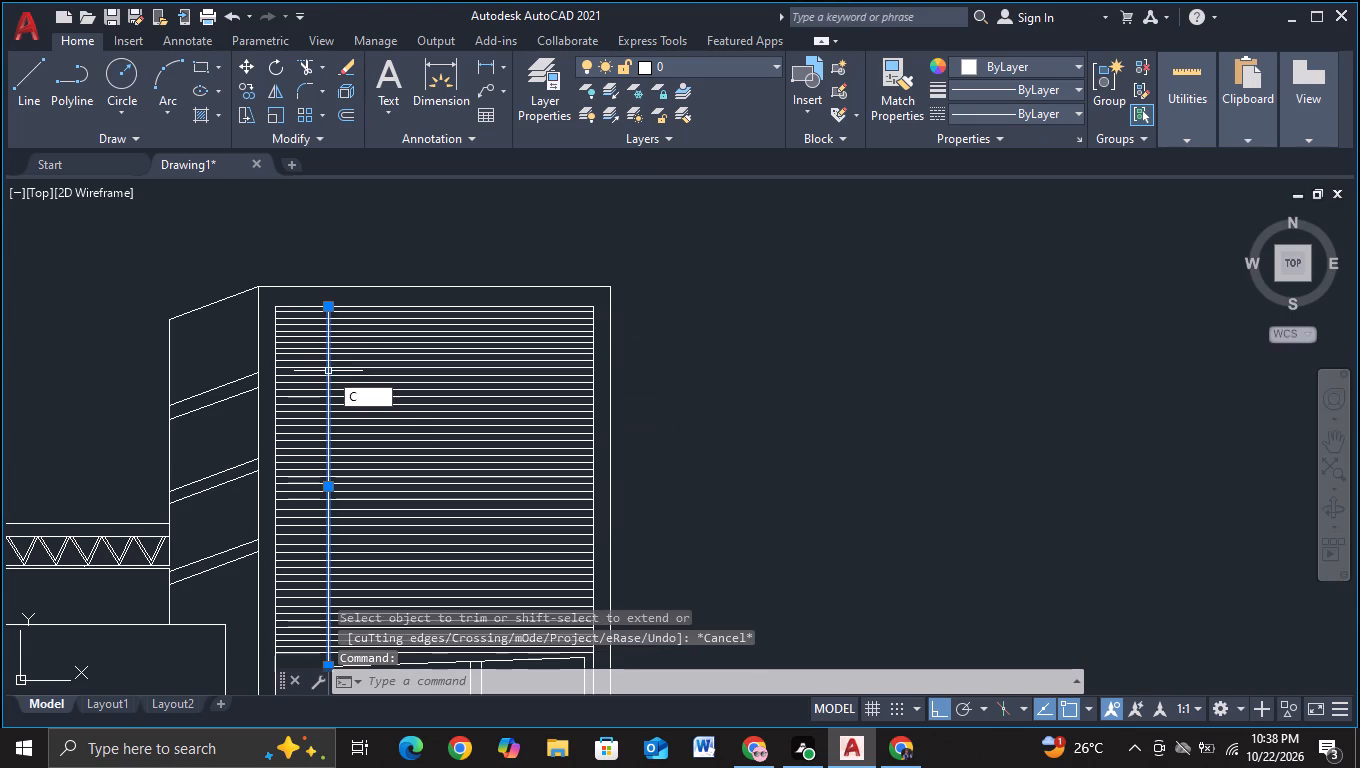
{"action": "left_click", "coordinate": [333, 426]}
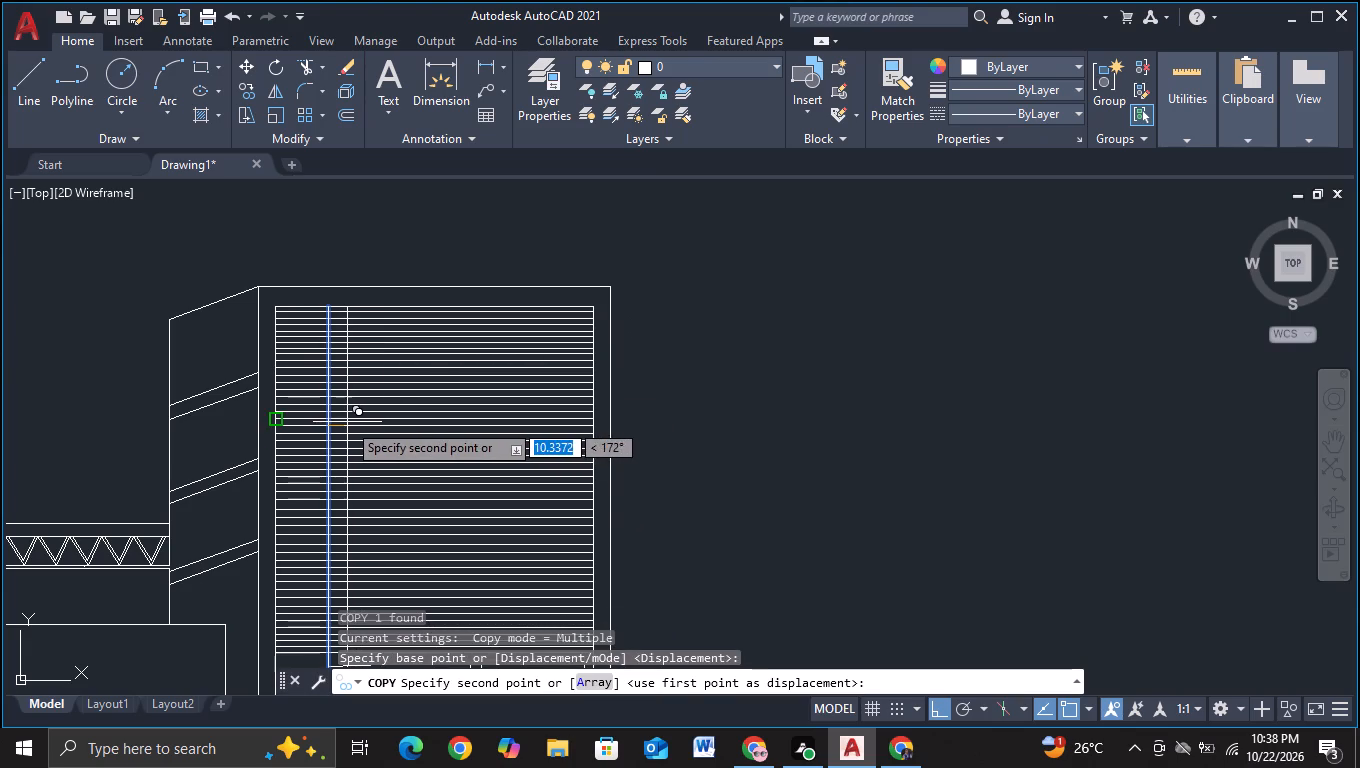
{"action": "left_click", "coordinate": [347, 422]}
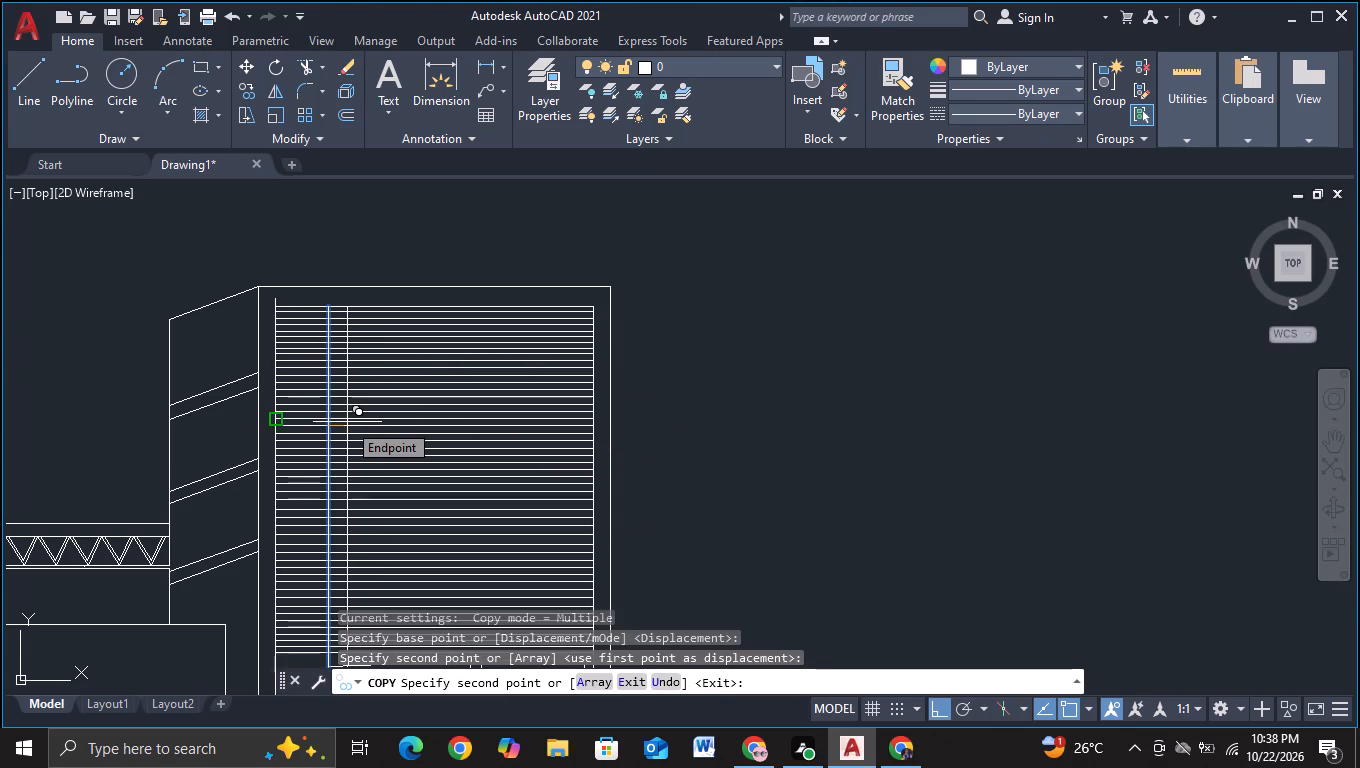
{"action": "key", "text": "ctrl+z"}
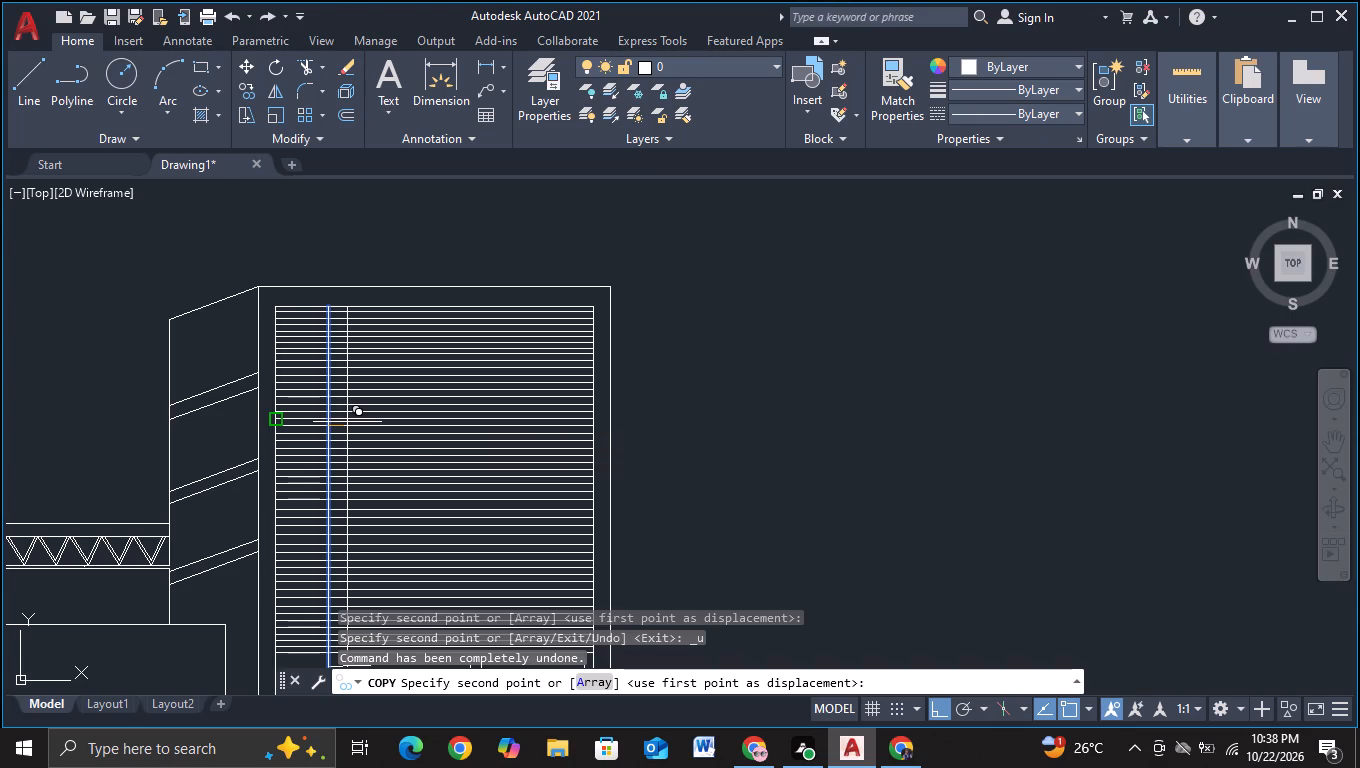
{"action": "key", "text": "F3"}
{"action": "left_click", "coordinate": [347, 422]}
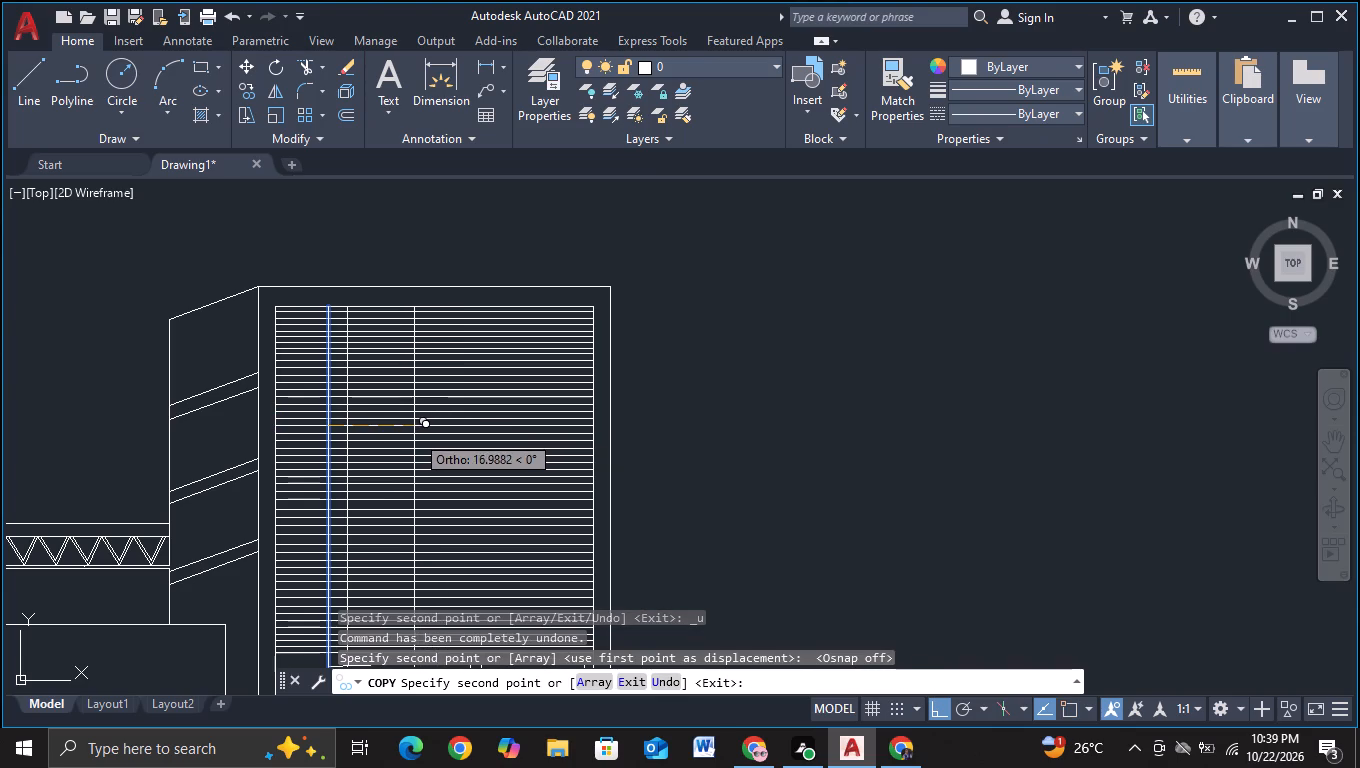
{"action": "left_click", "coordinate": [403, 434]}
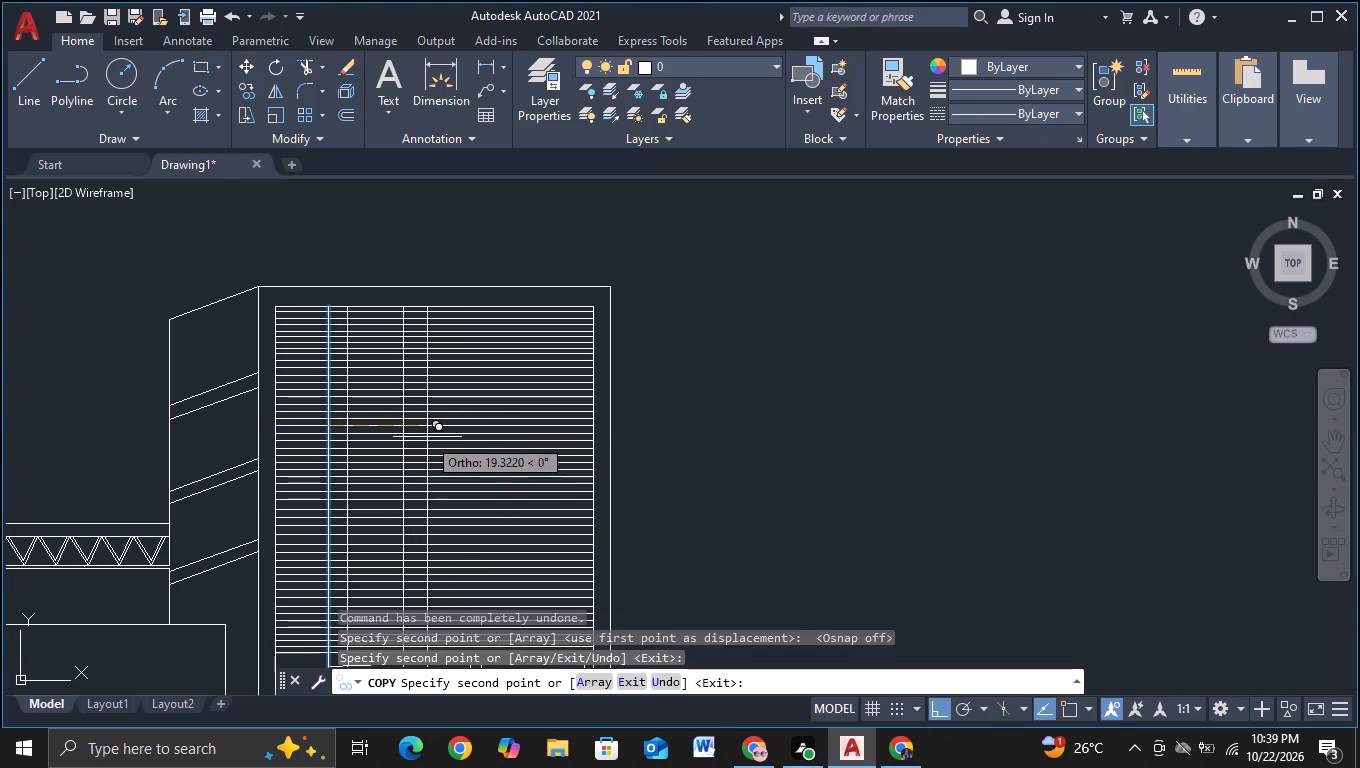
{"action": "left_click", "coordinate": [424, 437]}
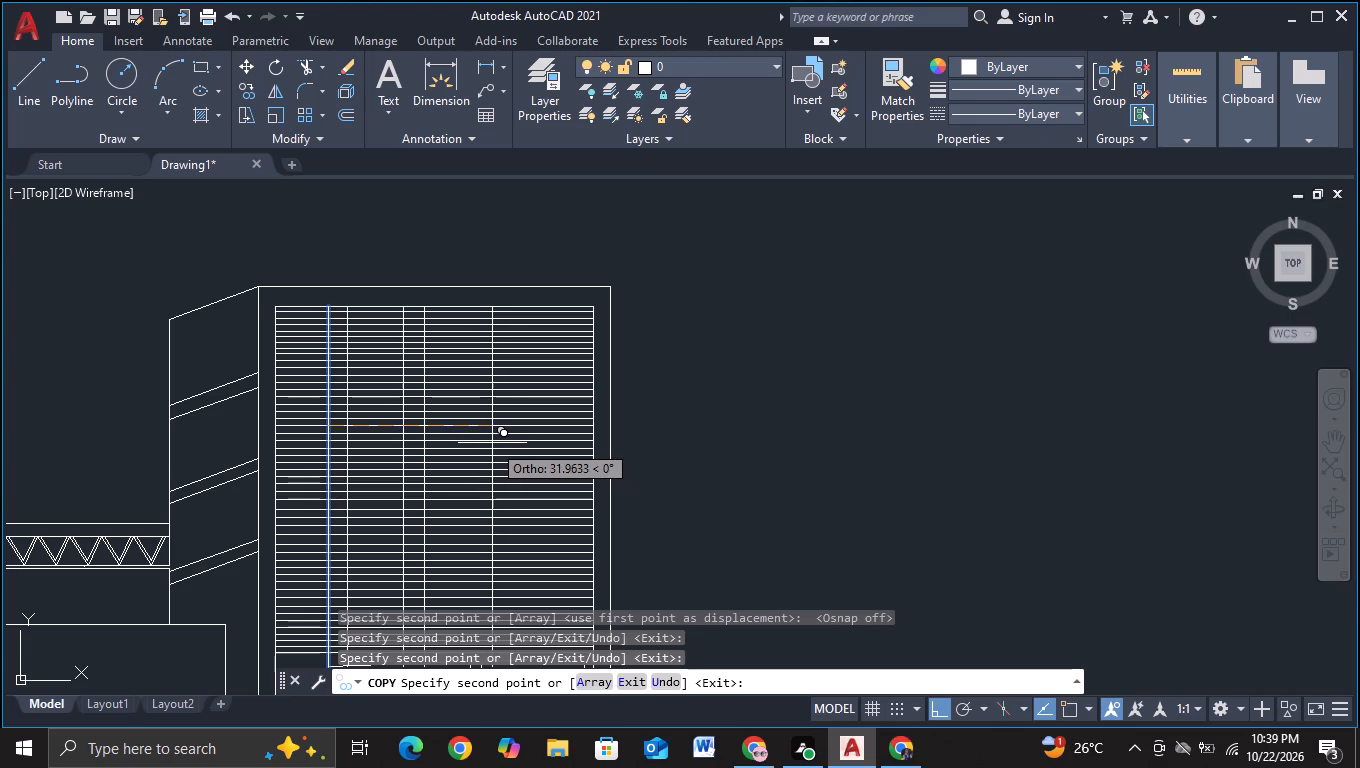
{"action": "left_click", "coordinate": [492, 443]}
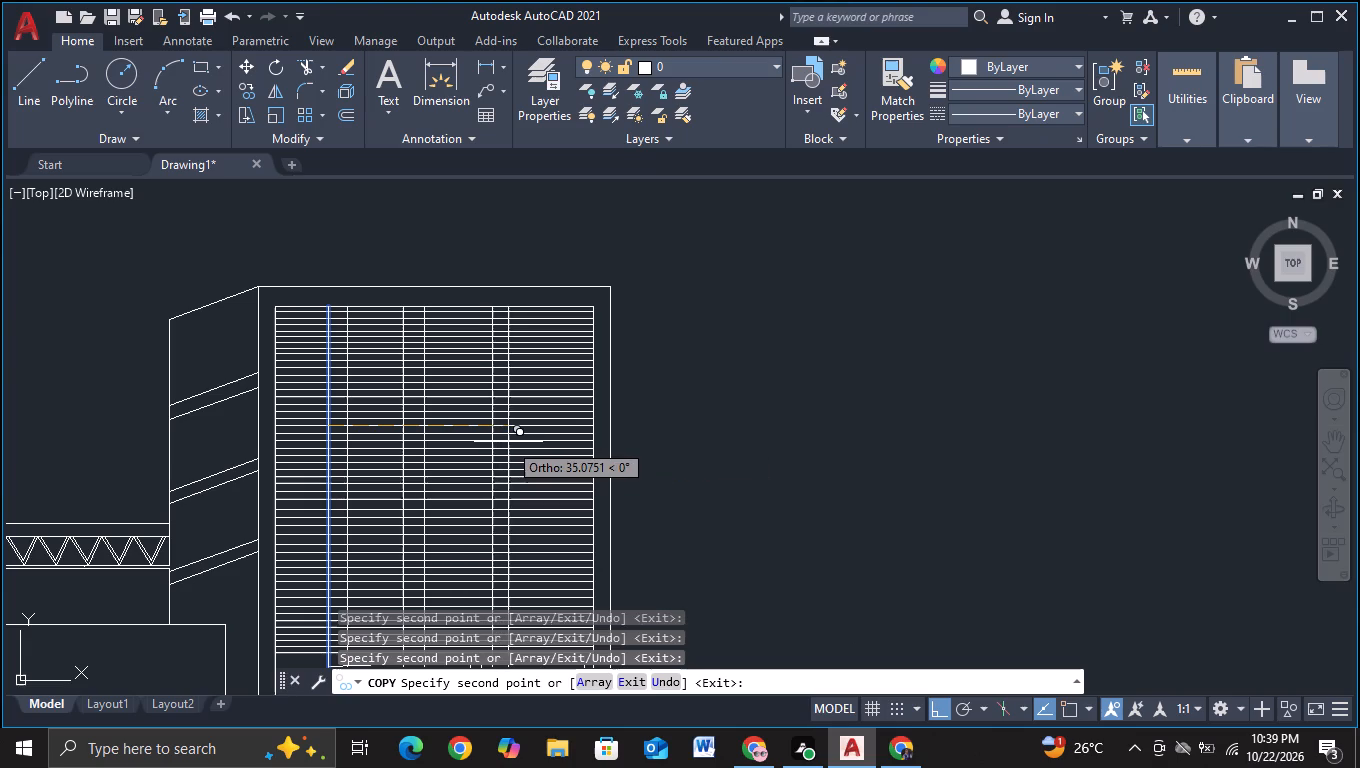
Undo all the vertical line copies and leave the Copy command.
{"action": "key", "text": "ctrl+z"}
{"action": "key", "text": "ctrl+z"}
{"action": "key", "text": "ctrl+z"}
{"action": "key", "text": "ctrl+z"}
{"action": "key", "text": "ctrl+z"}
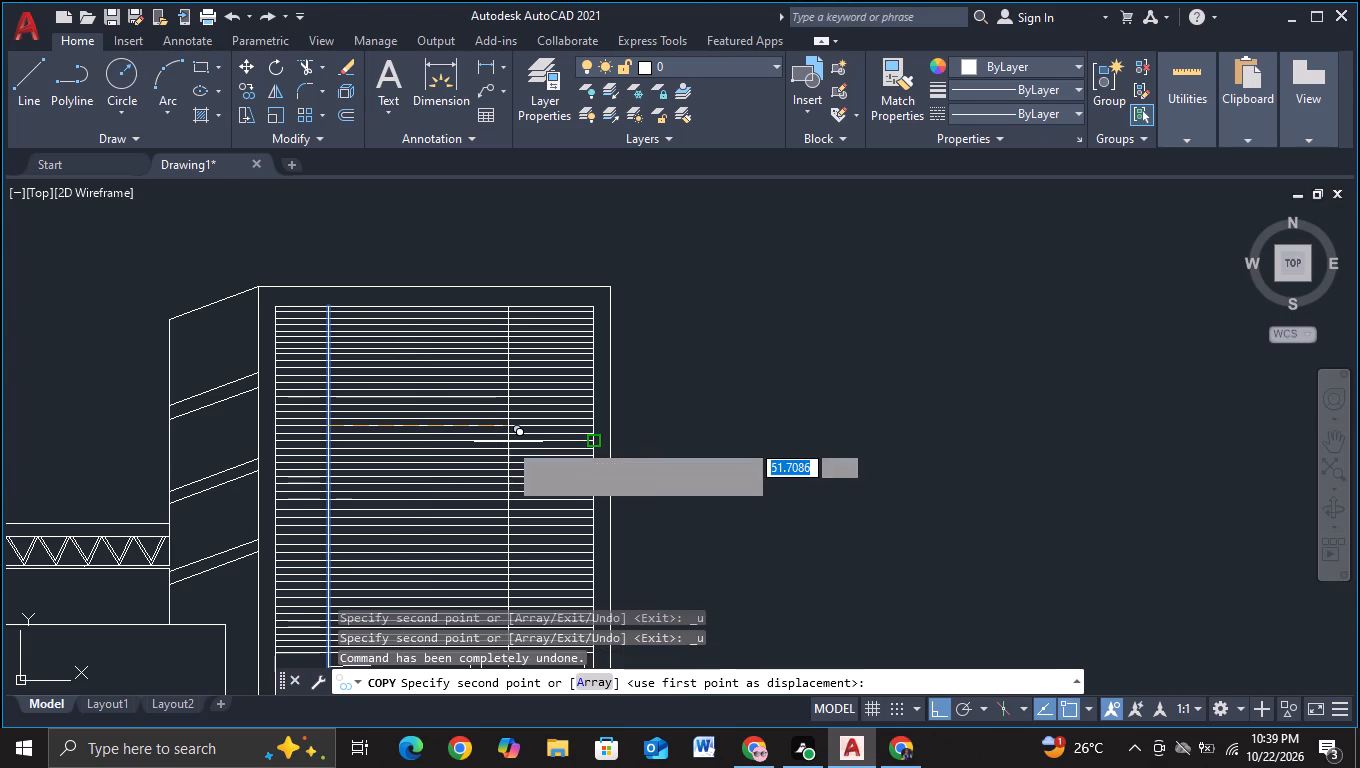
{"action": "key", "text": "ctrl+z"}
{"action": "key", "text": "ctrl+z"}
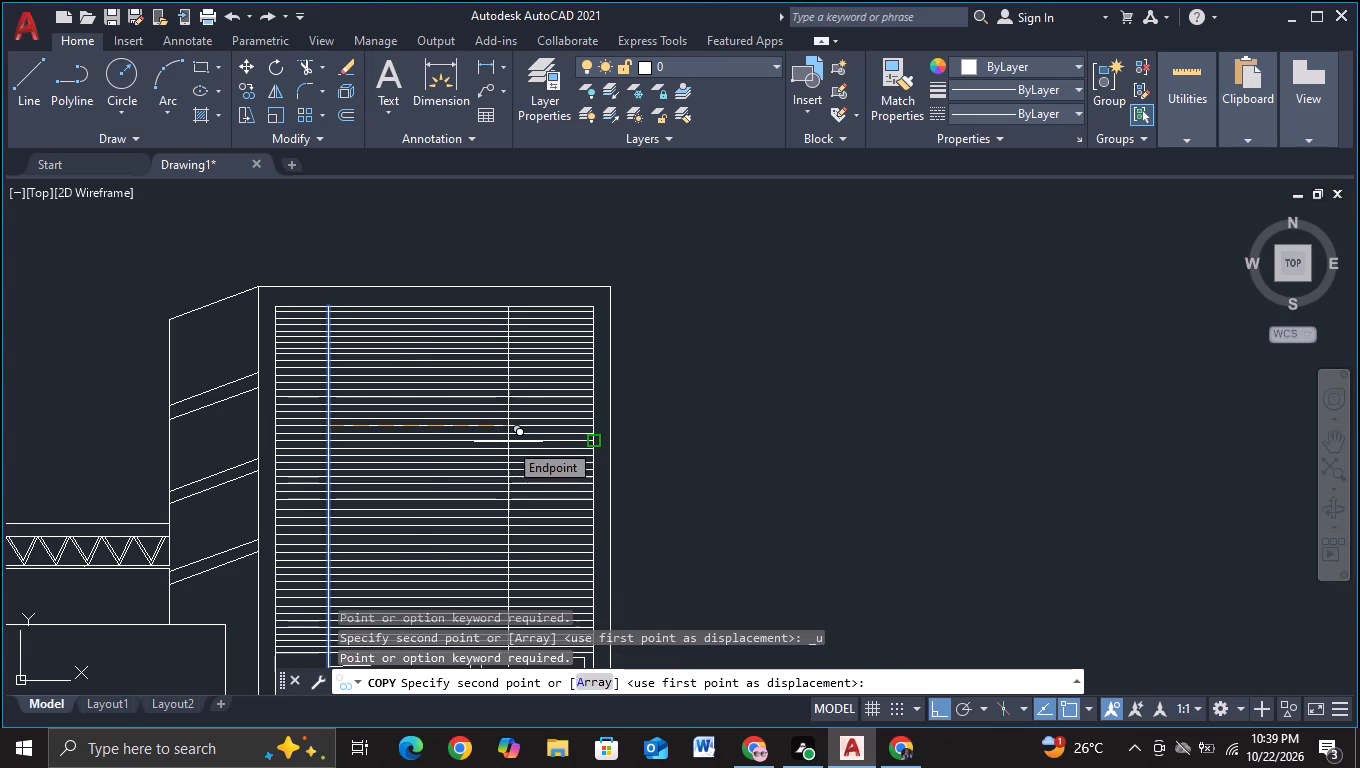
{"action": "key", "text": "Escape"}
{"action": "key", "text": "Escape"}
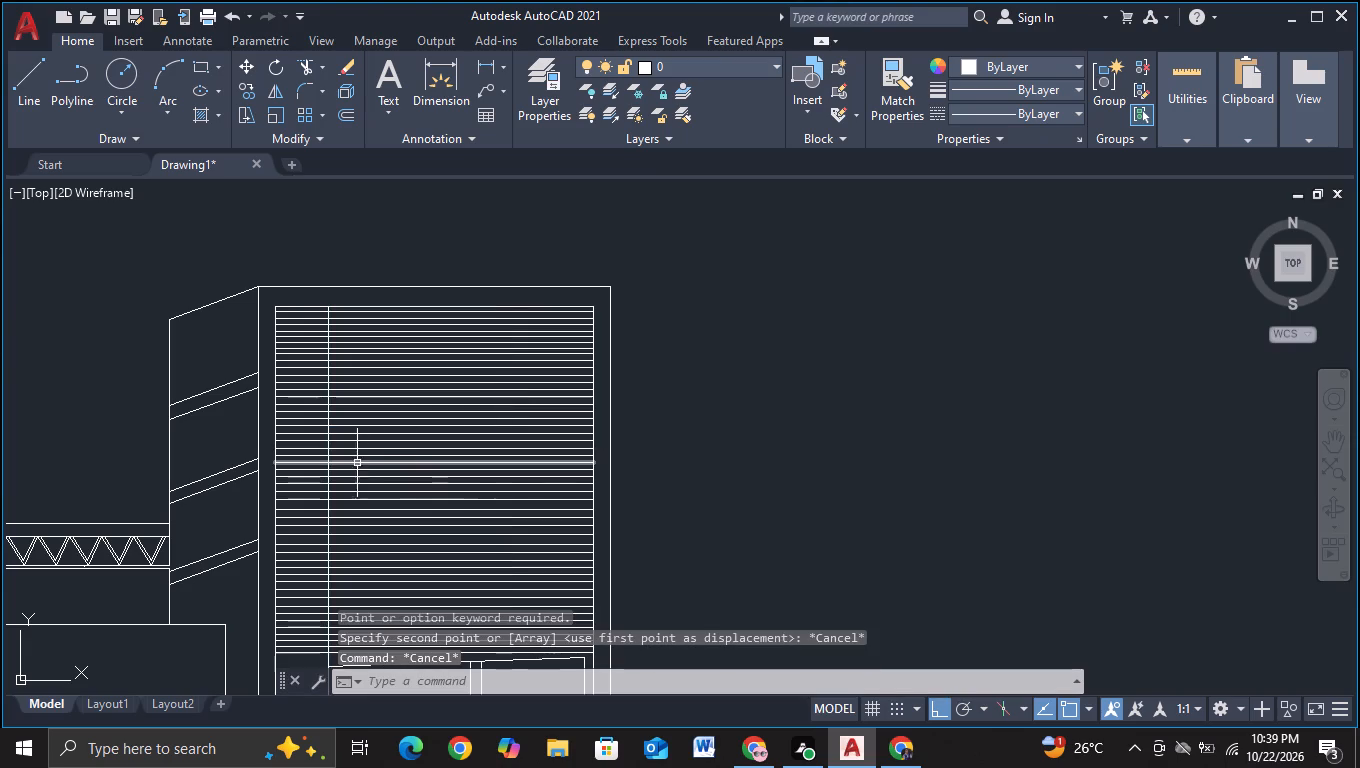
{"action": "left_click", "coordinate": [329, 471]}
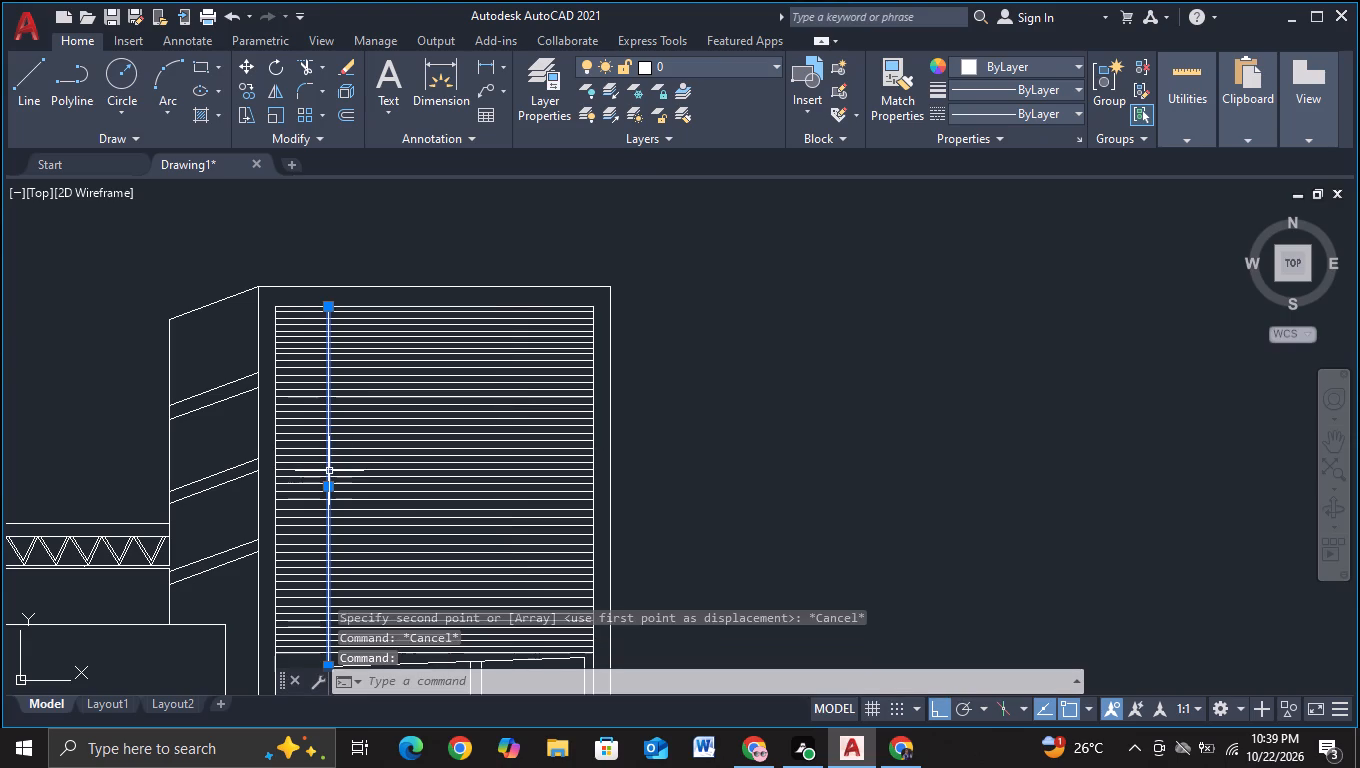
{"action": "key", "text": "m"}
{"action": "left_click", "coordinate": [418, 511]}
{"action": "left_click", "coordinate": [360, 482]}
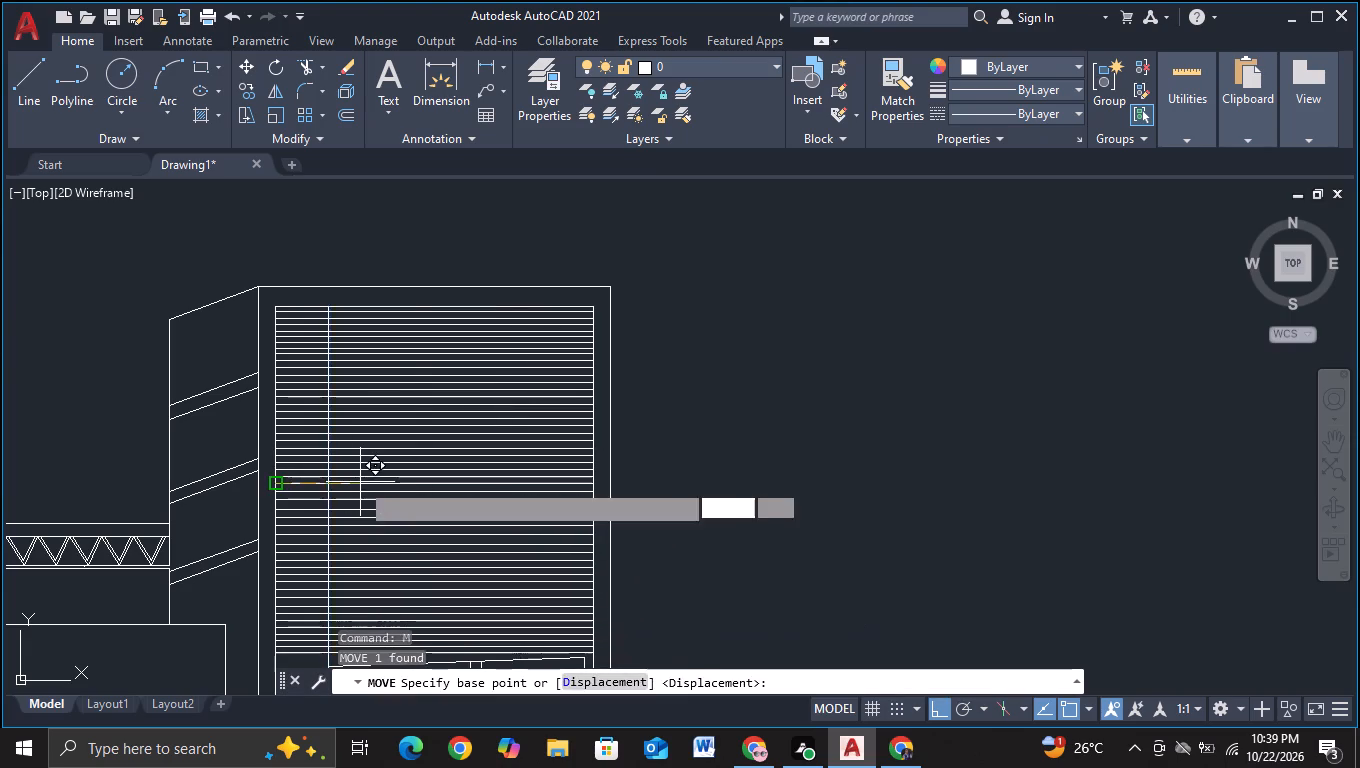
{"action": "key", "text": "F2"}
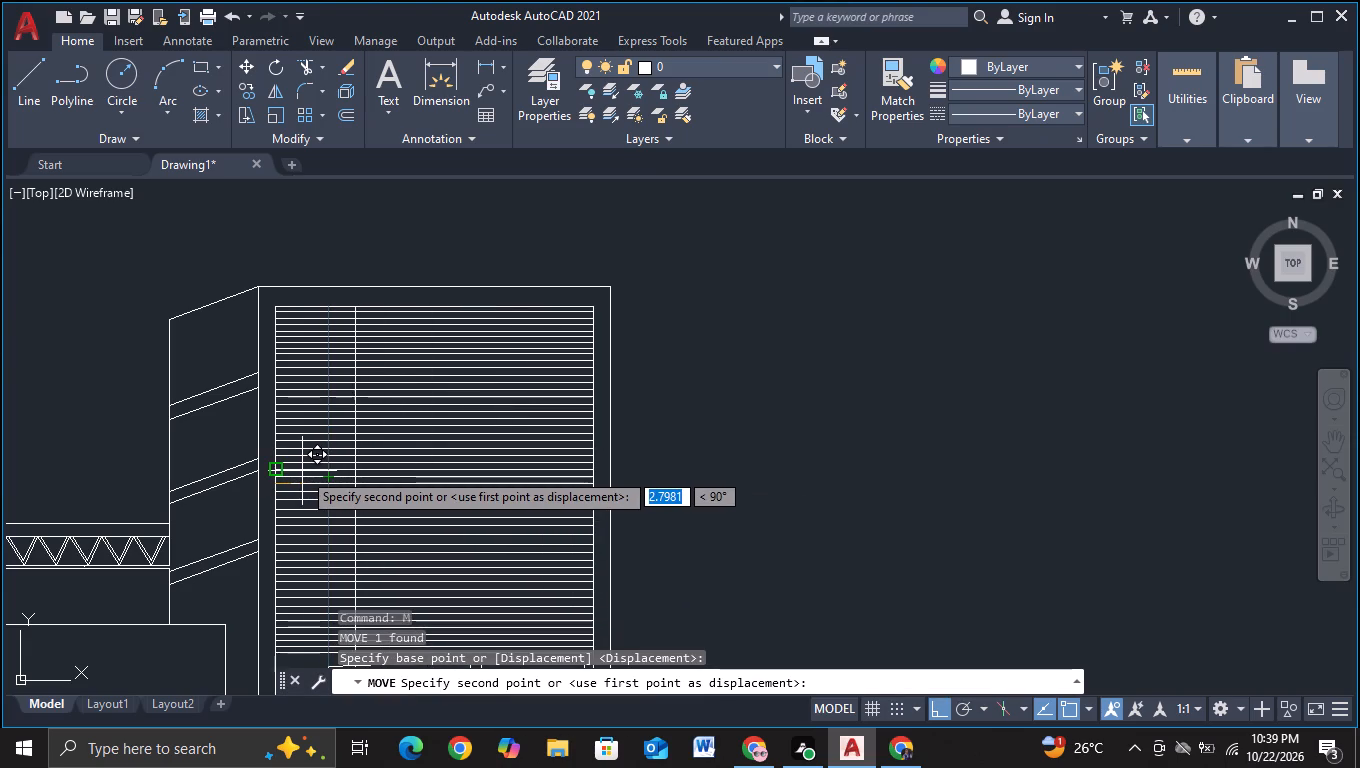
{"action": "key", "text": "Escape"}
With object snap off, move the vertical line about 2.8 units to the right inside the louvred frame.
{"action": "key", "text": "F3"}
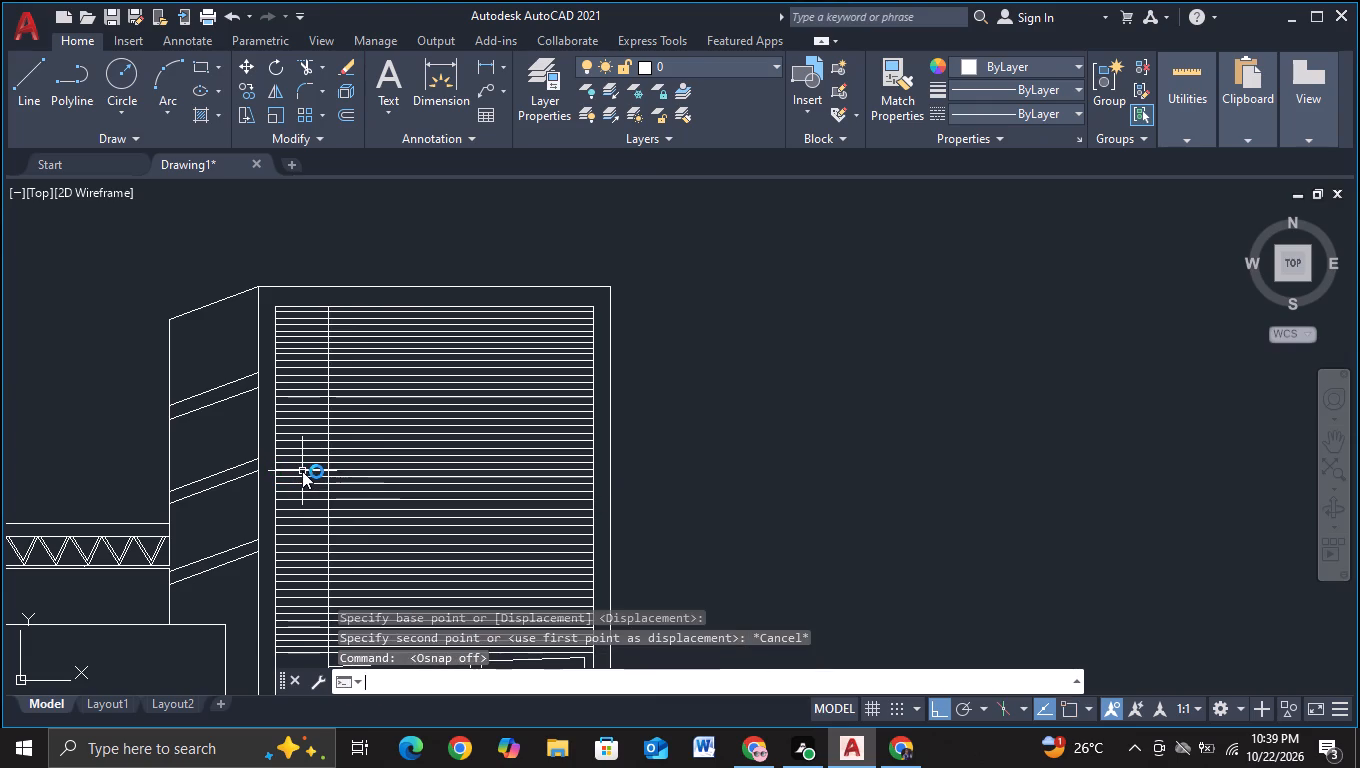
{"action": "left_click", "coordinate": [326, 468]}
{"action": "key", "text": "m"}
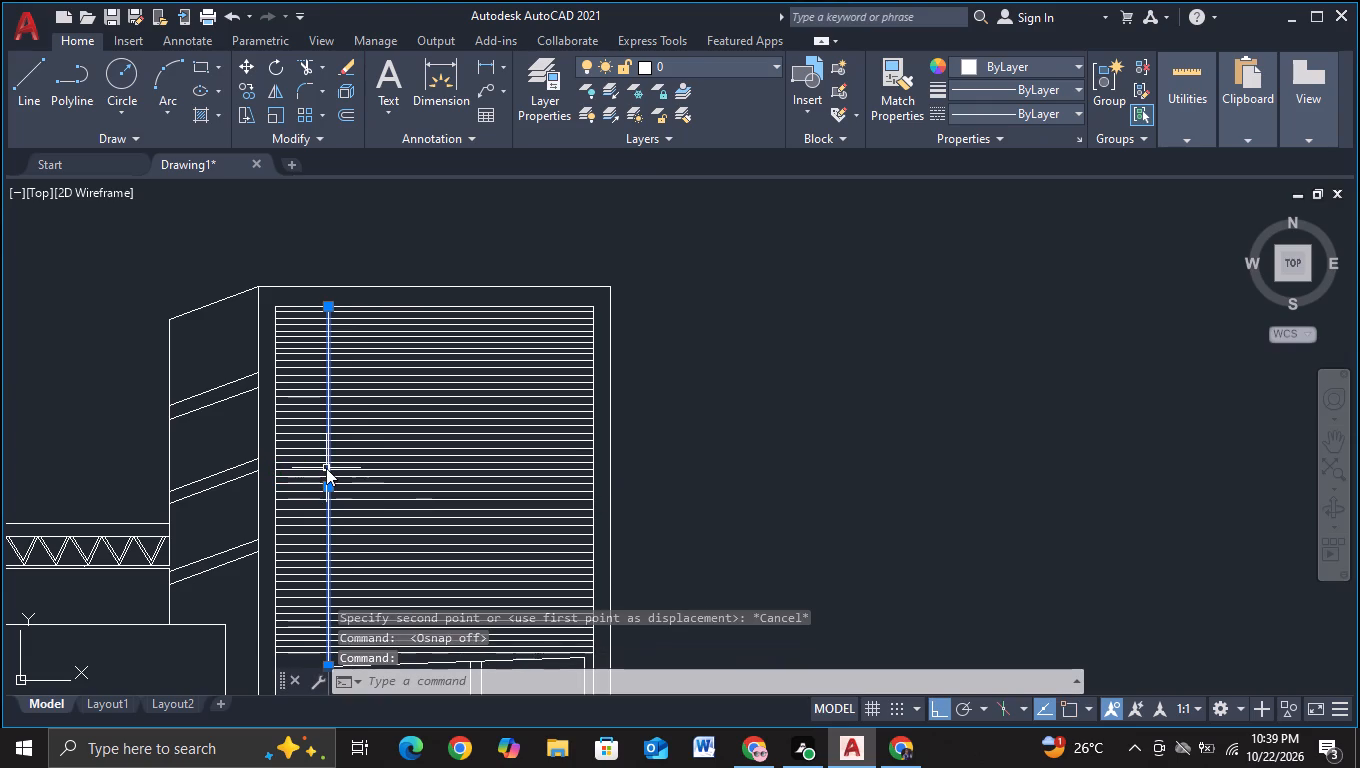
{"action": "left_click", "coordinate": [399, 518]}
{"action": "left_click", "coordinate": [325, 466]}
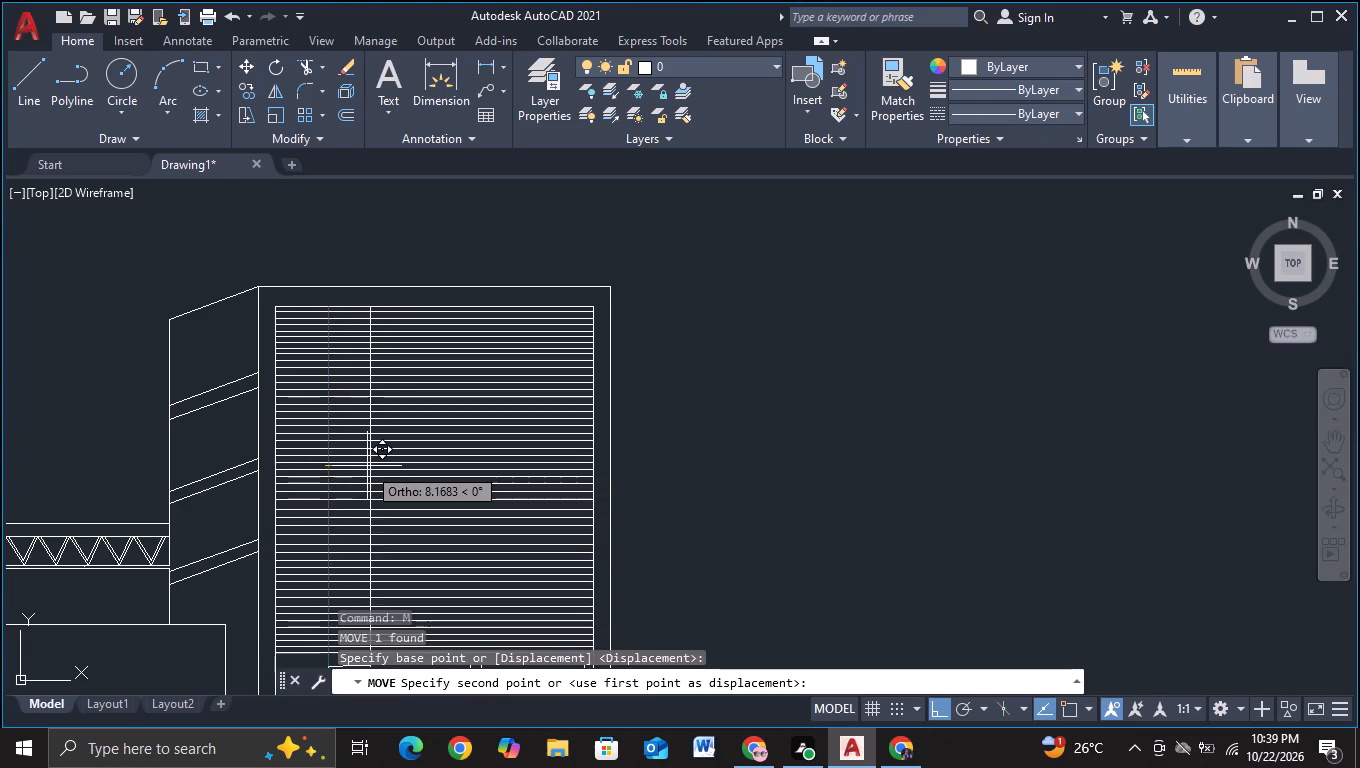
{"action": "scroll", "coordinate": [350, 466], "scroll_direction": "up", "scroll_amount": 1}
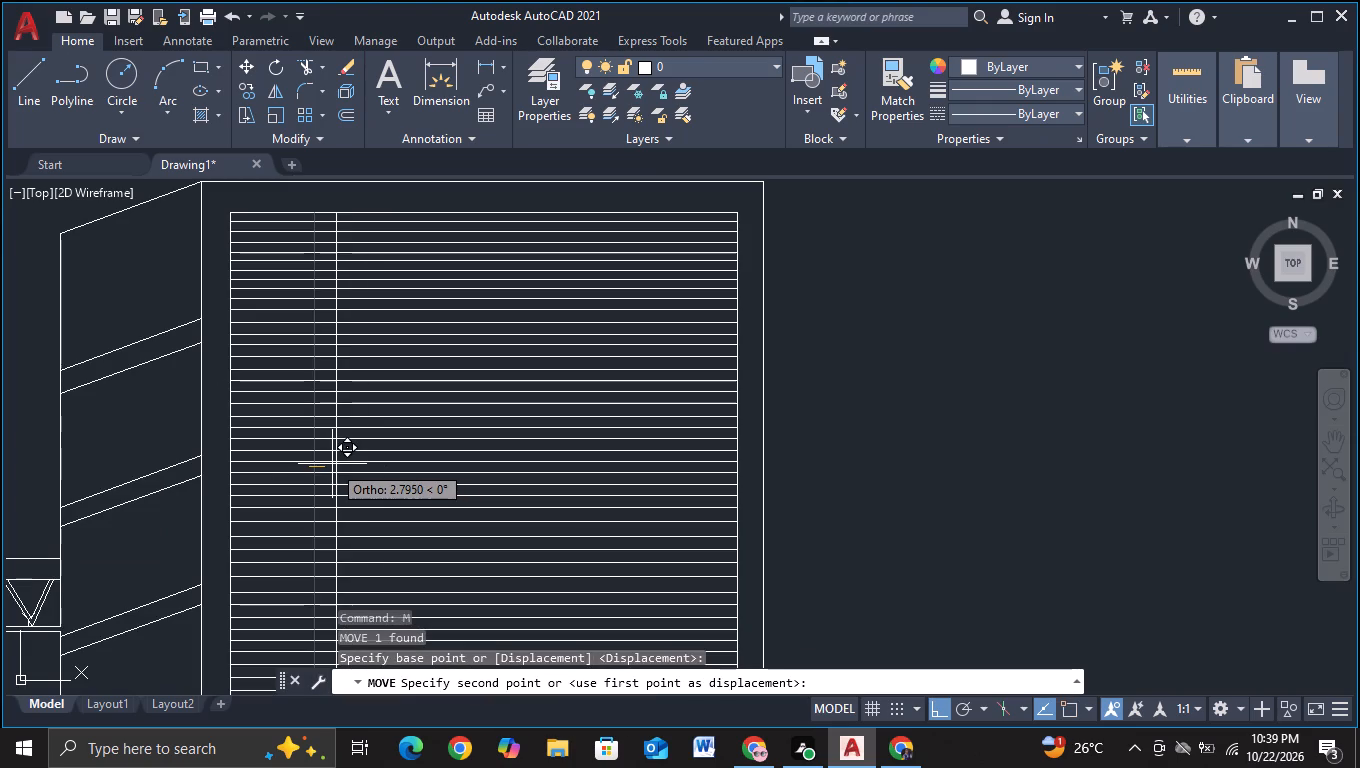
{"action": "left_click", "coordinate": [332, 464]}
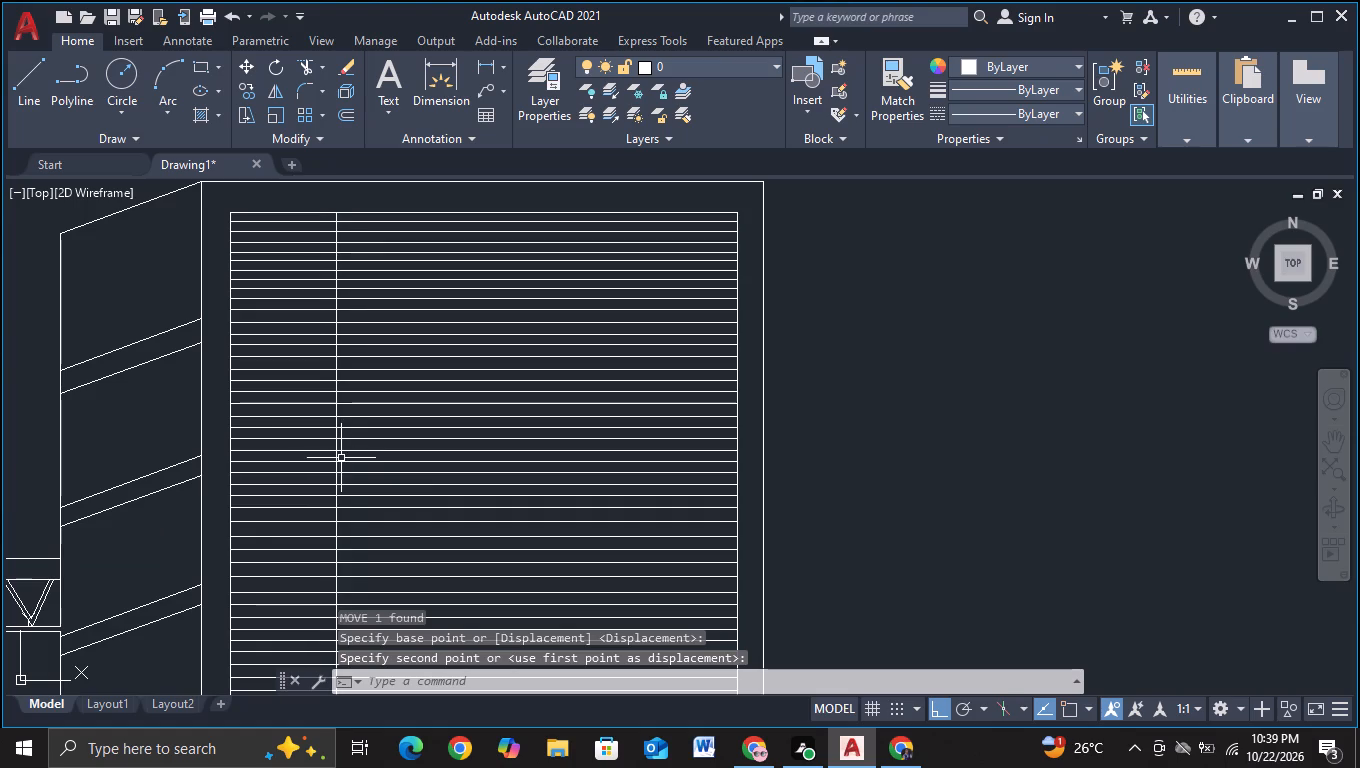
Copy the vertical line about 1.2 units to its right to make a narrow mullion pair.
{"action": "left_click", "coordinate": [338, 462]}
{"action": "key", "text": "c"}
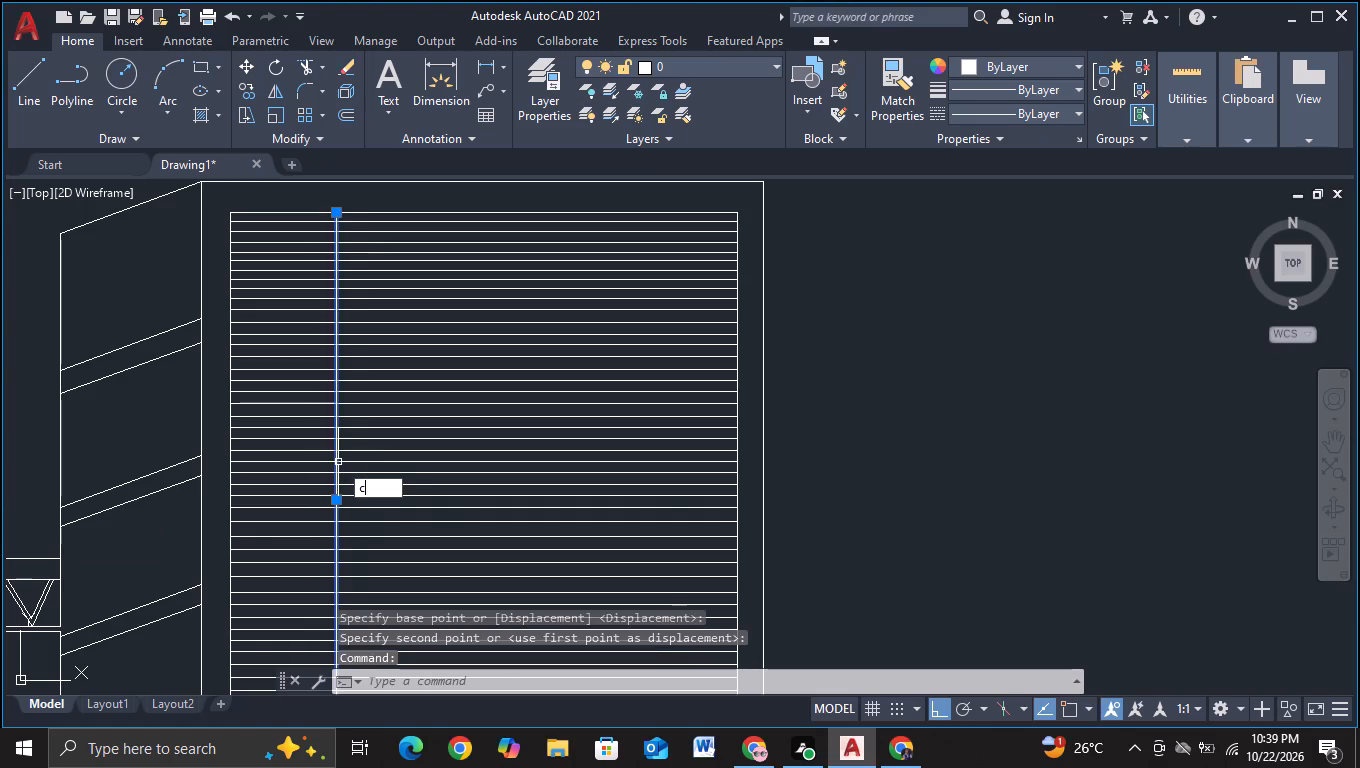
{"action": "left_click", "coordinate": [368, 522]}
{"action": "left_click", "coordinate": [348, 491]}
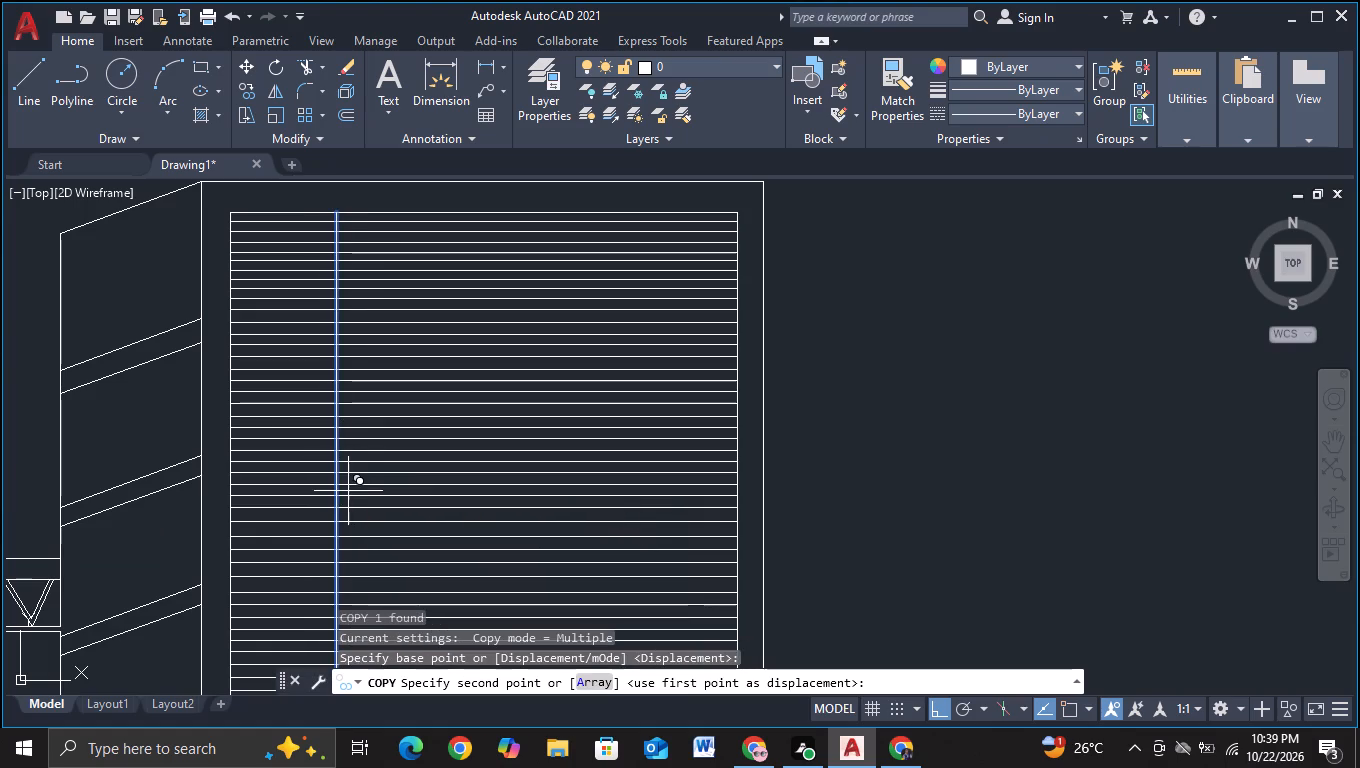
{"action": "left_click", "coordinate": [358, 489]}
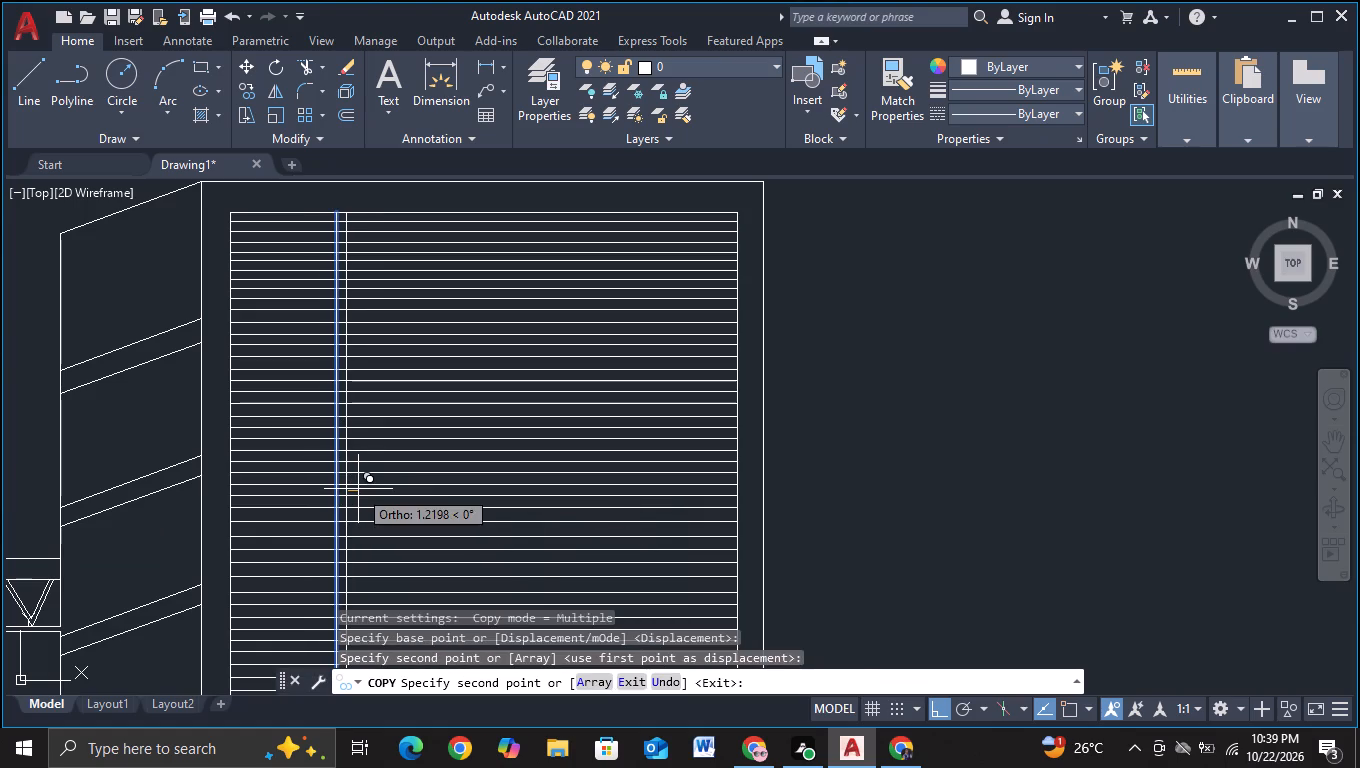
{"action": "key", "text": "Escape"}
Copy the narrow mullion pair horizontally to three roughly evenly spaced positions to its right across the louvred frame.
{"action": "left_click_drag", "start_coordinate": [400, 455], "coordinate": [288, 493]}
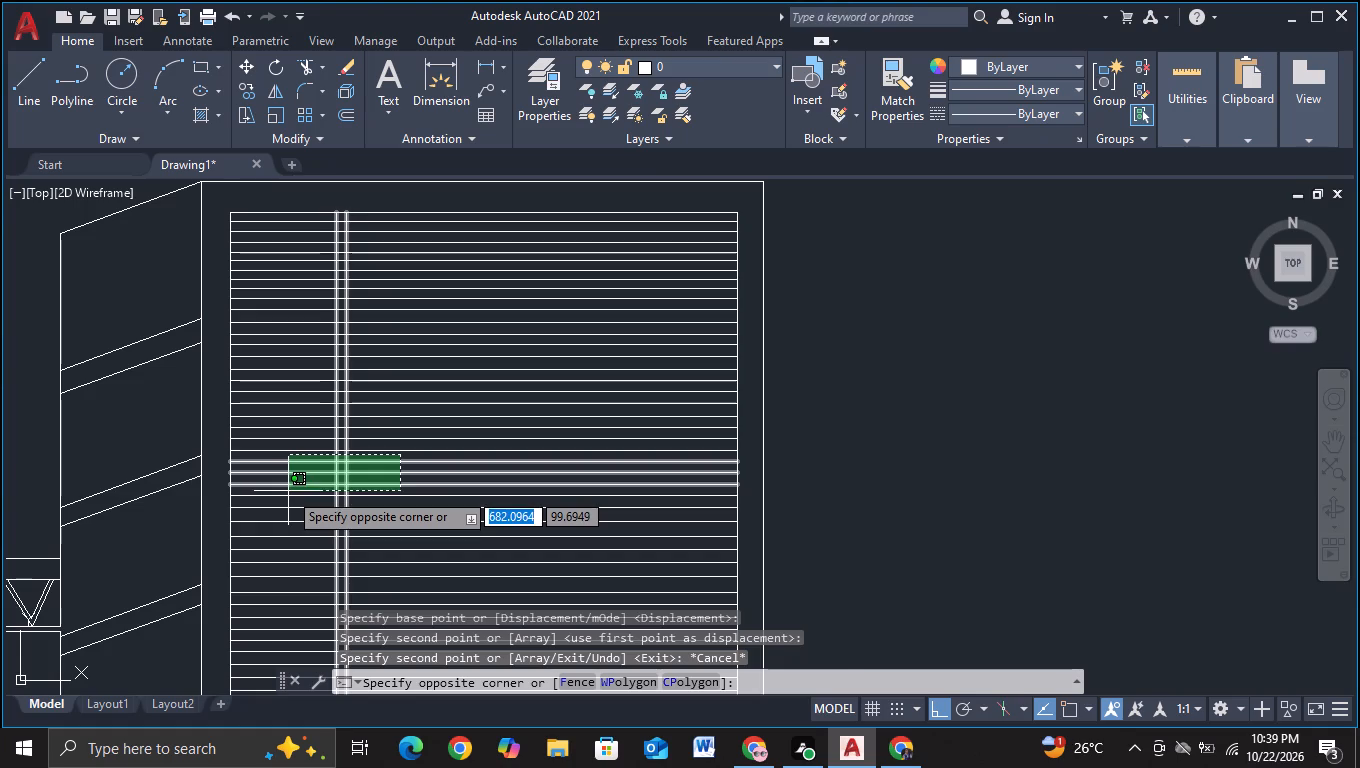
{"action": "key", "text": "Escape"}
{"action": "left_click_drag", "start_coordinate": [353, 377], "coordinate": [331, 374]}
{"action": "key", "text": "c"}
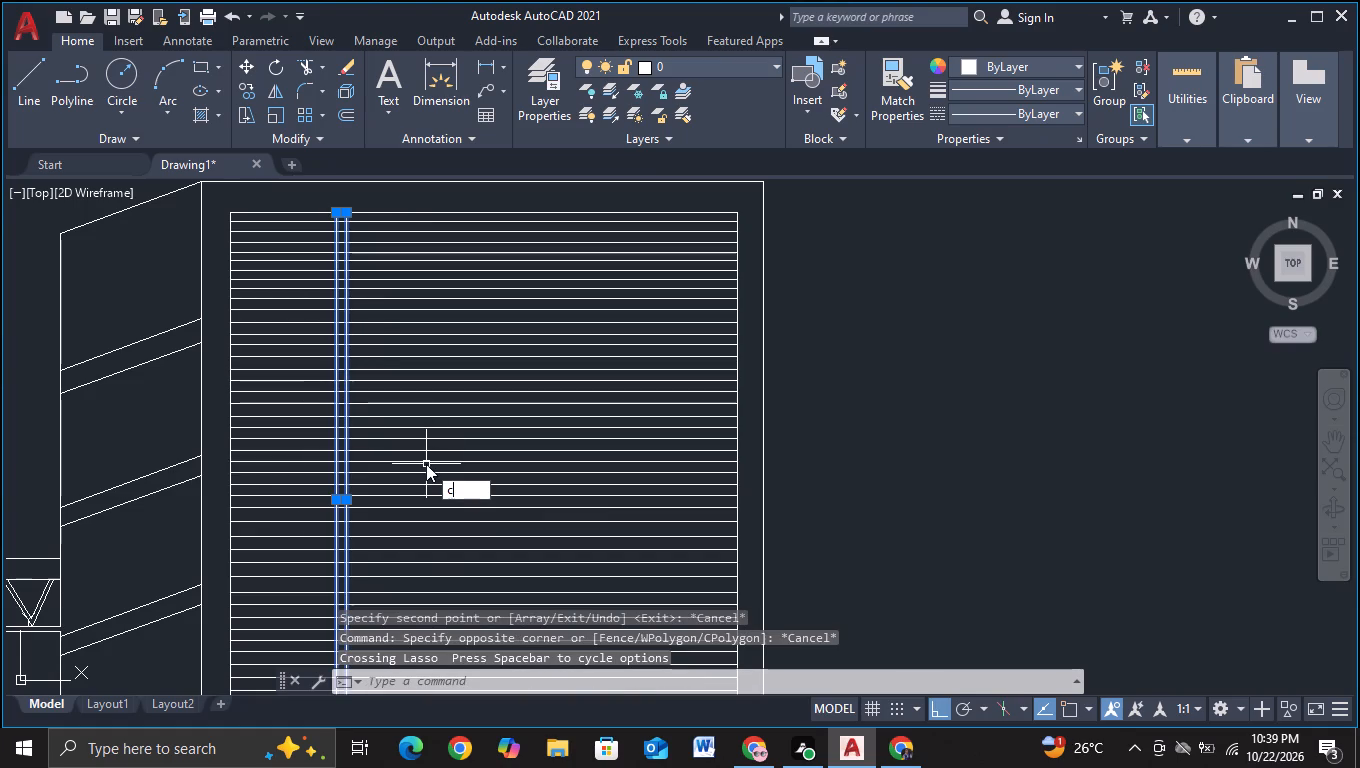
{"action": "left_click", "coordinate": [477, 523]}
{"action": "left_click", "coordinate": [388, 473]}
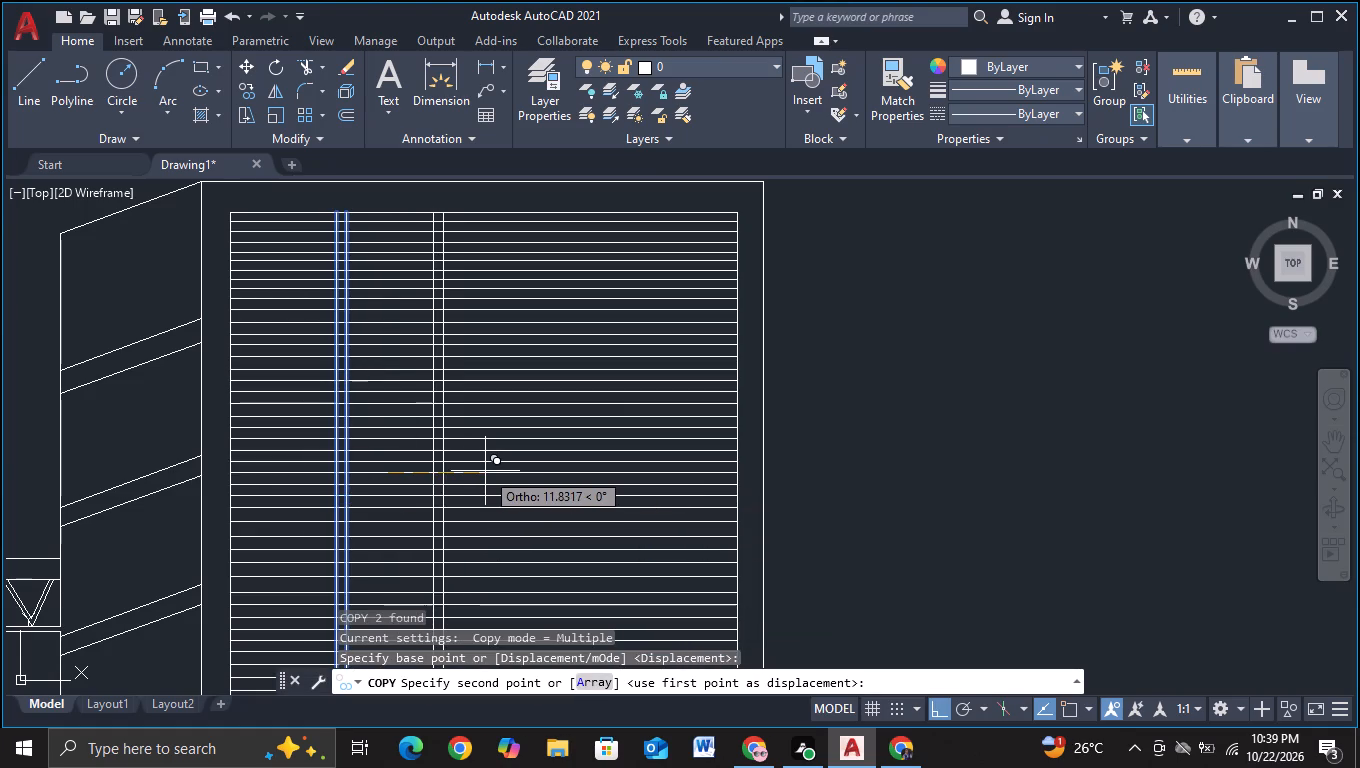
{"action": "left_click", "coordinate": [500, 469]}
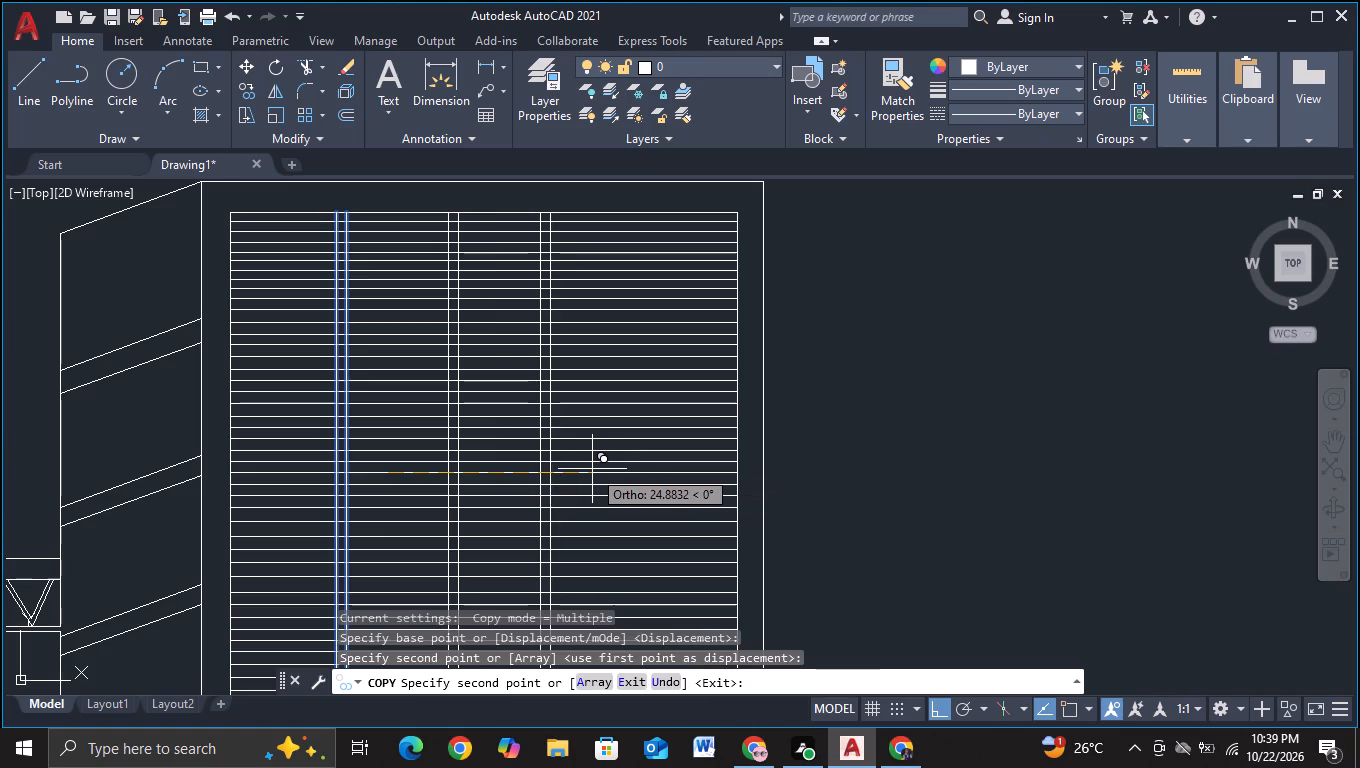
{"action": "left_click", "coordinate": [604, 469]}
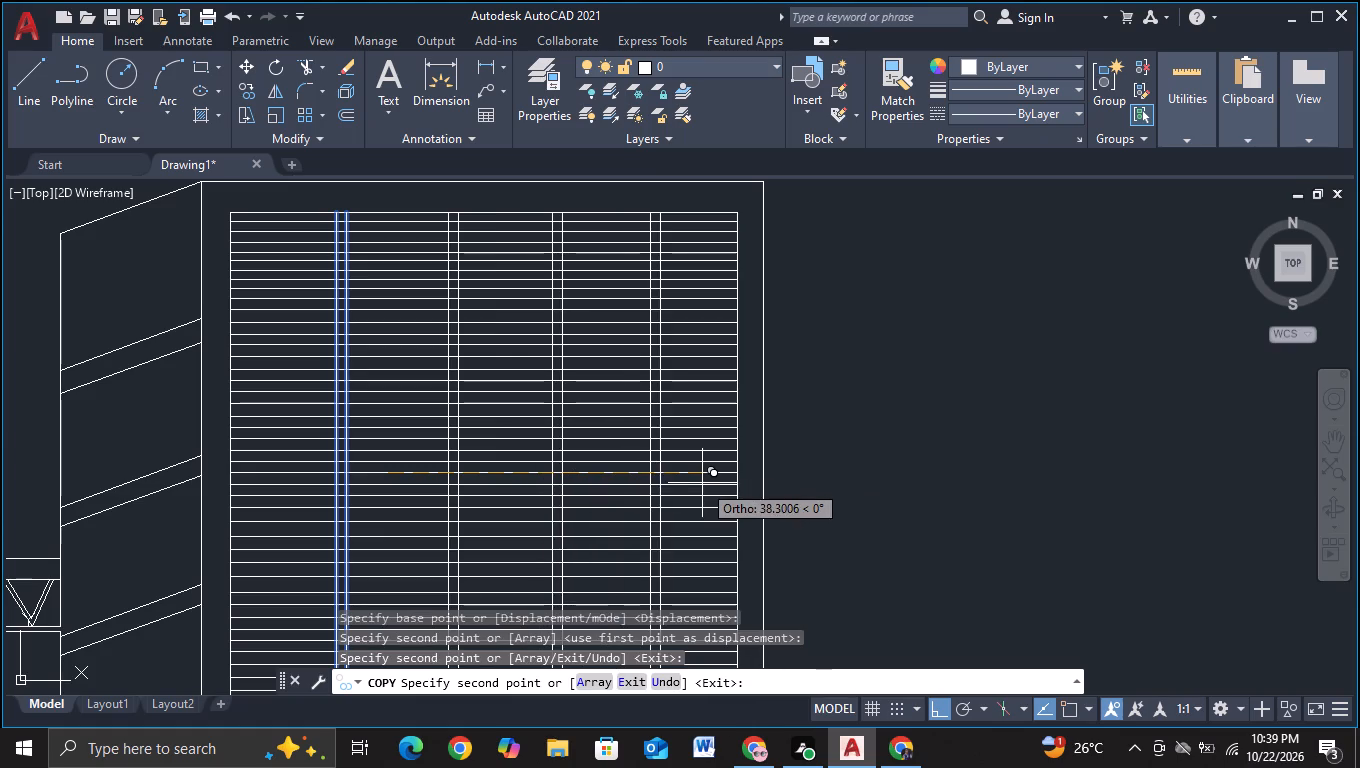
{"action": "left_click", "coordinate": [695, 483]}
{"action": "key", "text": "Escape"}
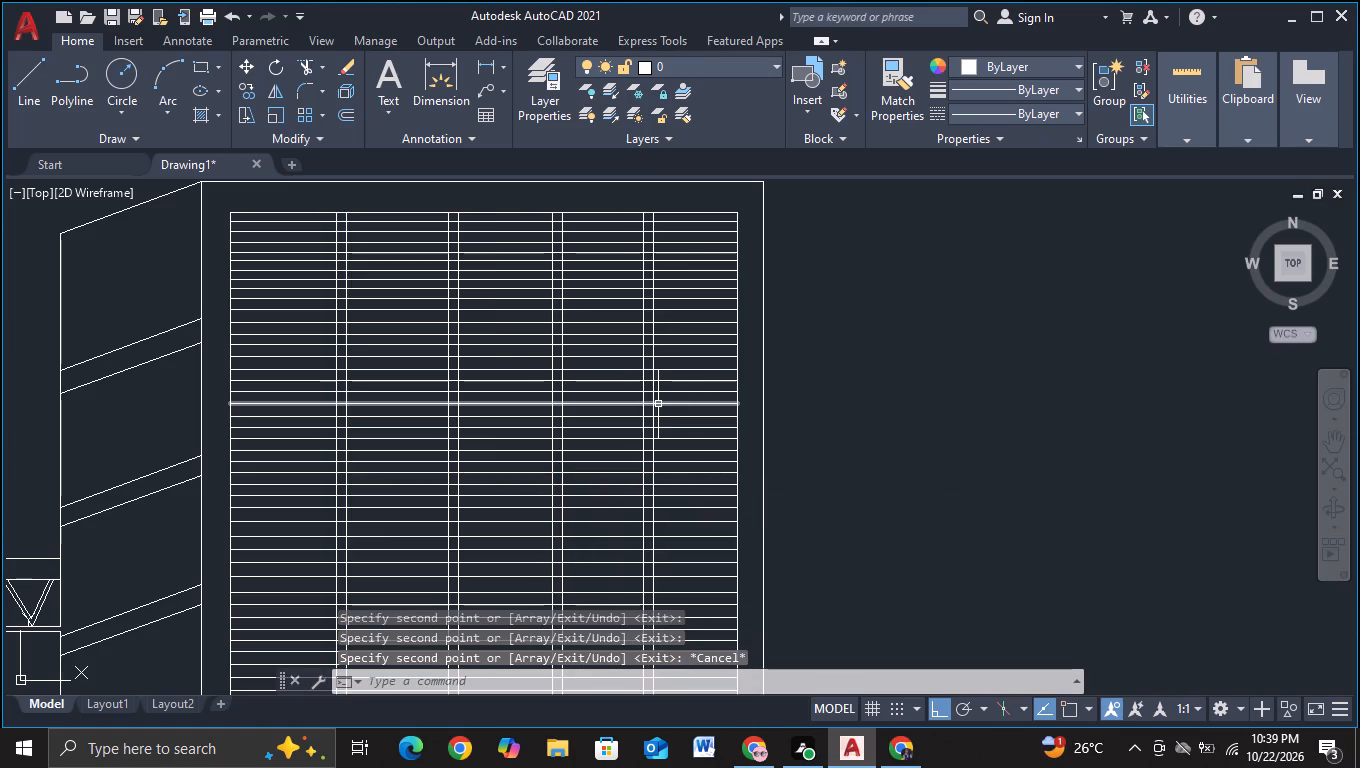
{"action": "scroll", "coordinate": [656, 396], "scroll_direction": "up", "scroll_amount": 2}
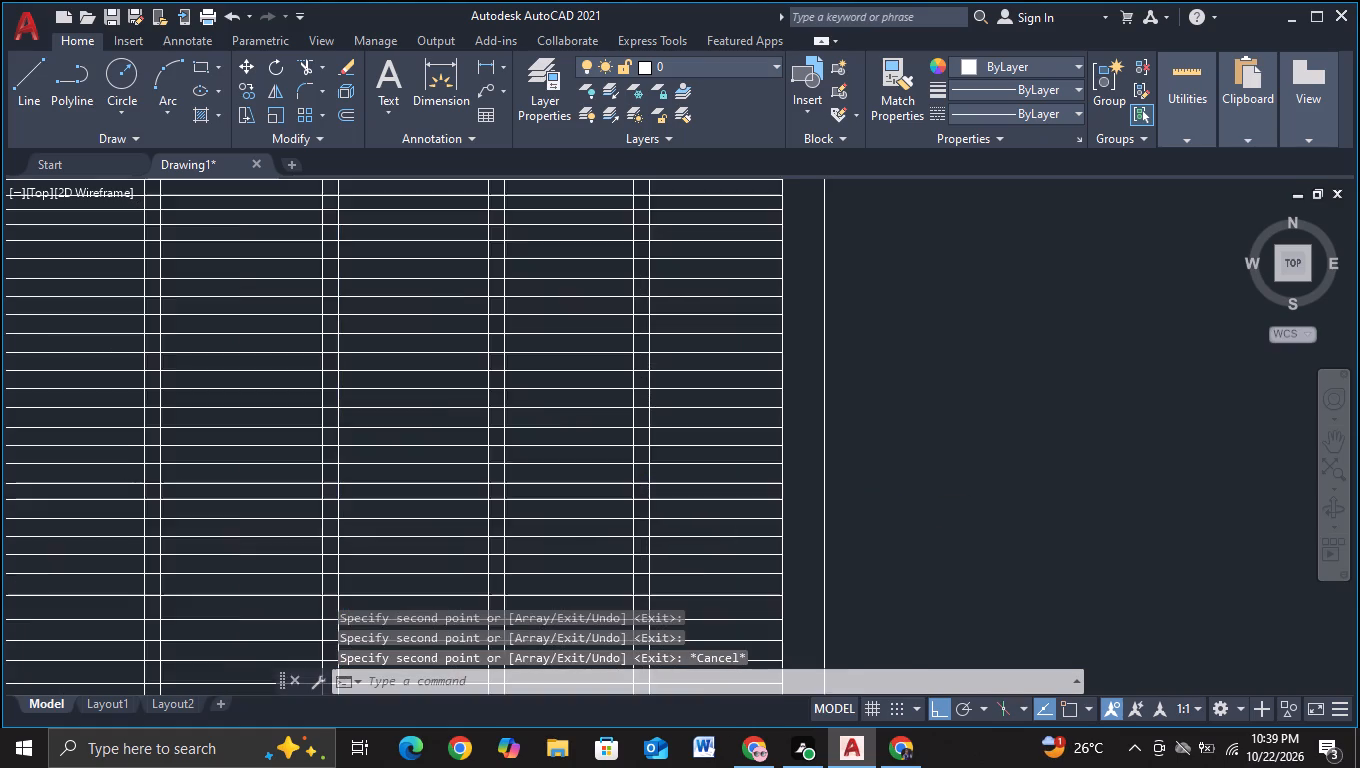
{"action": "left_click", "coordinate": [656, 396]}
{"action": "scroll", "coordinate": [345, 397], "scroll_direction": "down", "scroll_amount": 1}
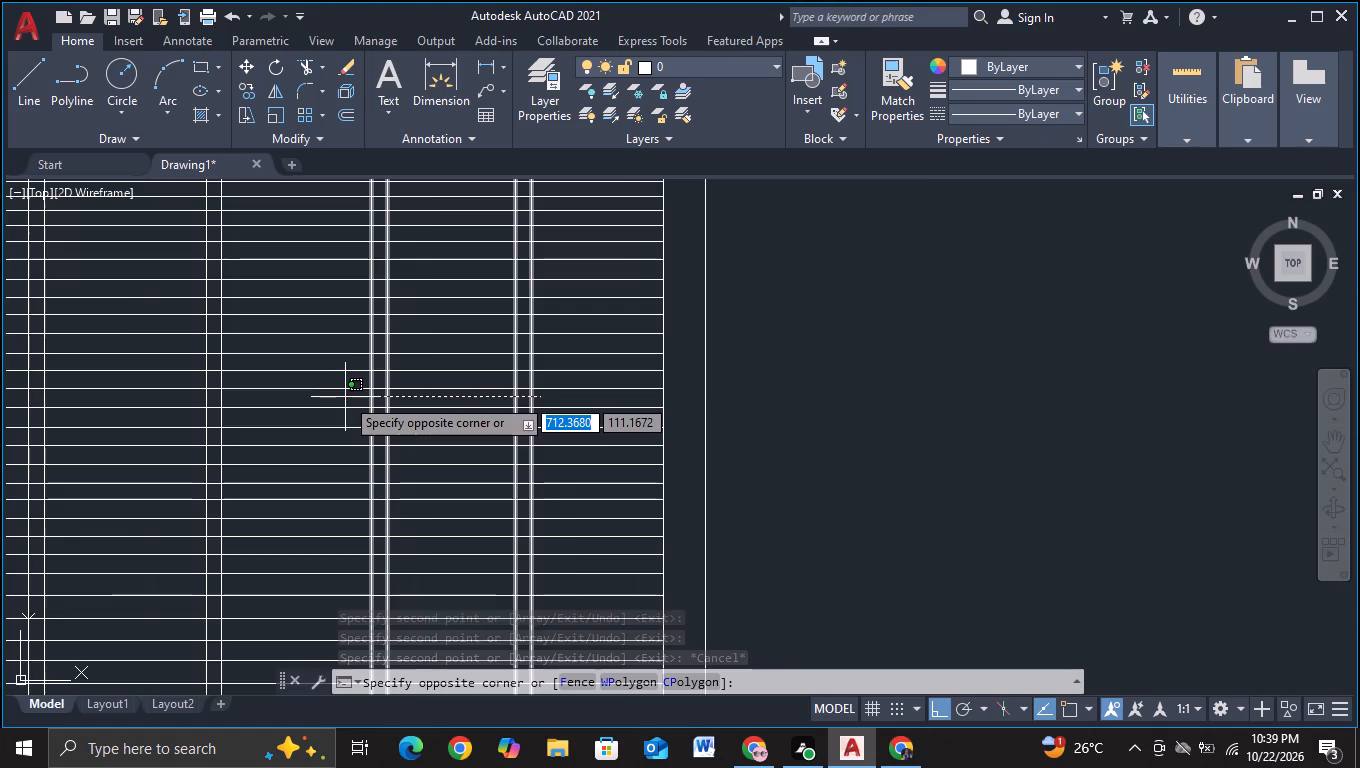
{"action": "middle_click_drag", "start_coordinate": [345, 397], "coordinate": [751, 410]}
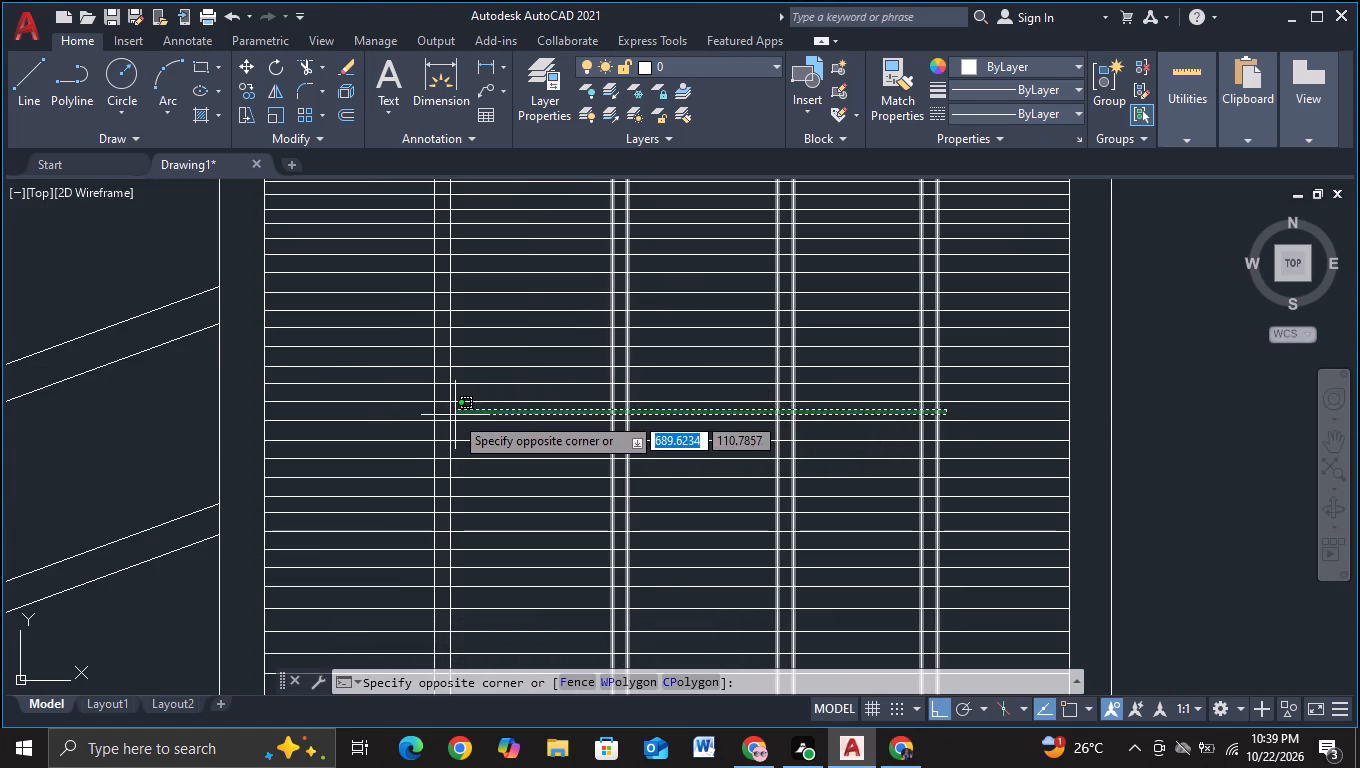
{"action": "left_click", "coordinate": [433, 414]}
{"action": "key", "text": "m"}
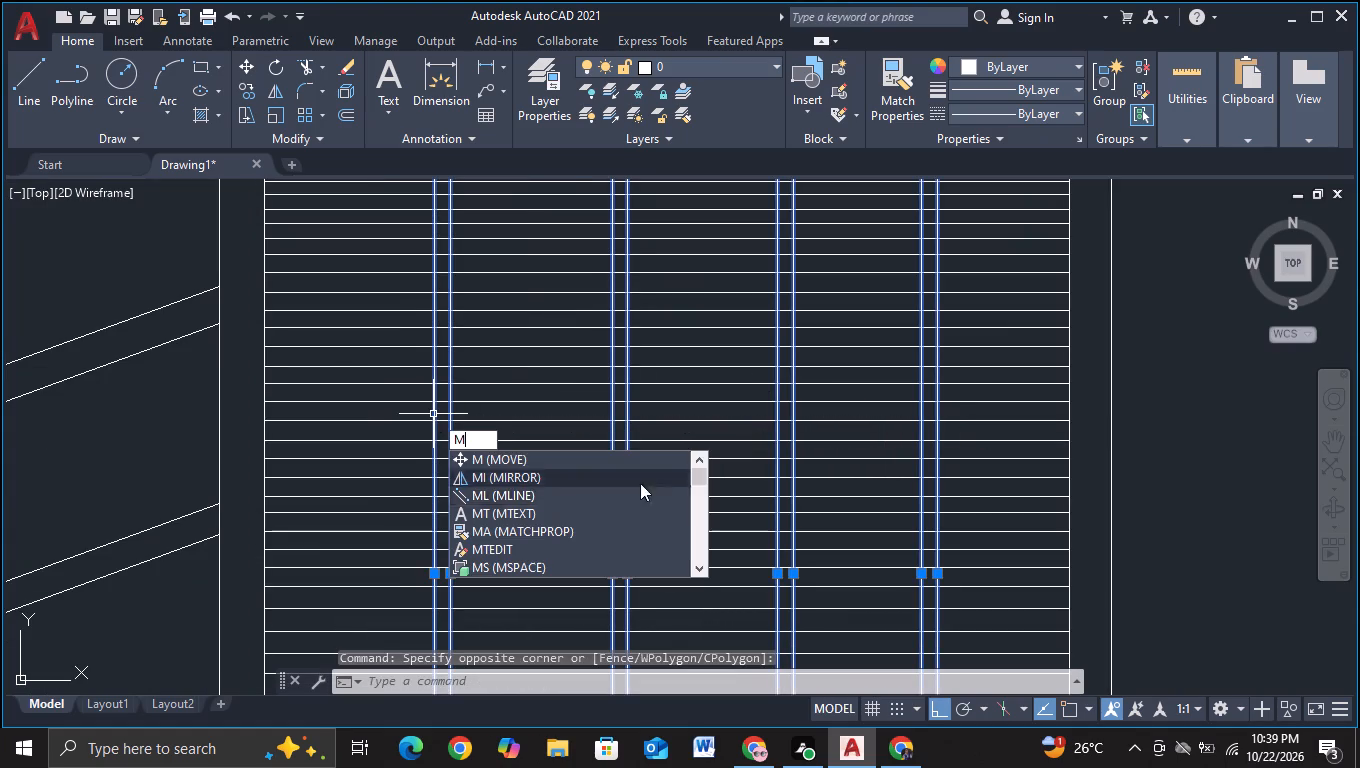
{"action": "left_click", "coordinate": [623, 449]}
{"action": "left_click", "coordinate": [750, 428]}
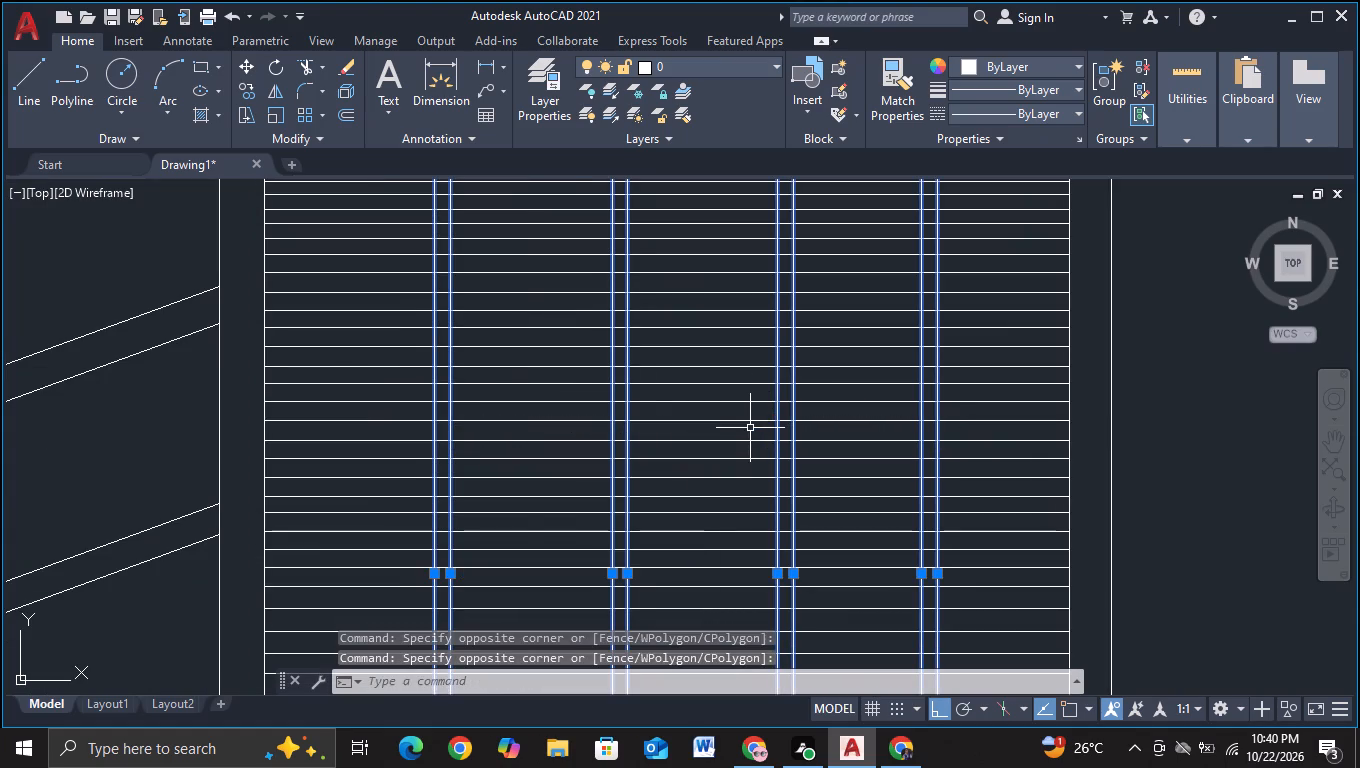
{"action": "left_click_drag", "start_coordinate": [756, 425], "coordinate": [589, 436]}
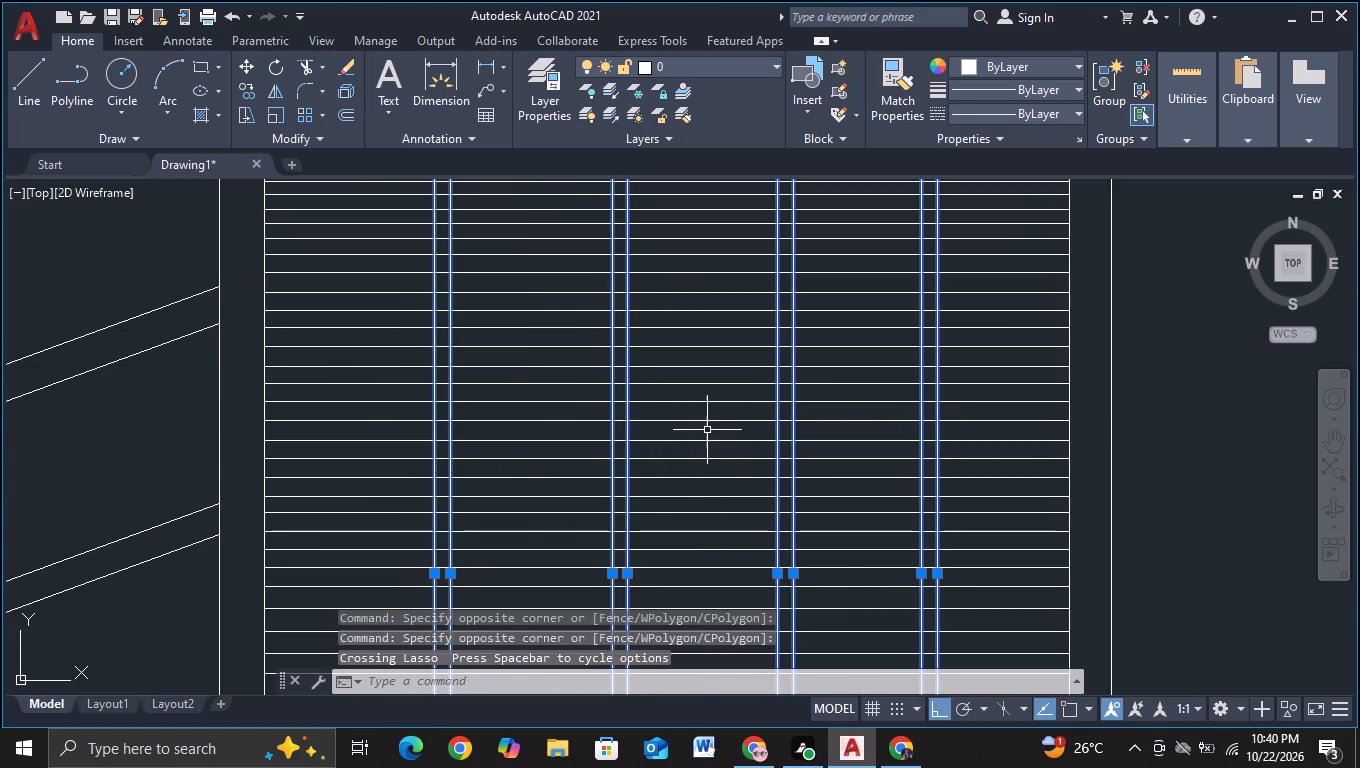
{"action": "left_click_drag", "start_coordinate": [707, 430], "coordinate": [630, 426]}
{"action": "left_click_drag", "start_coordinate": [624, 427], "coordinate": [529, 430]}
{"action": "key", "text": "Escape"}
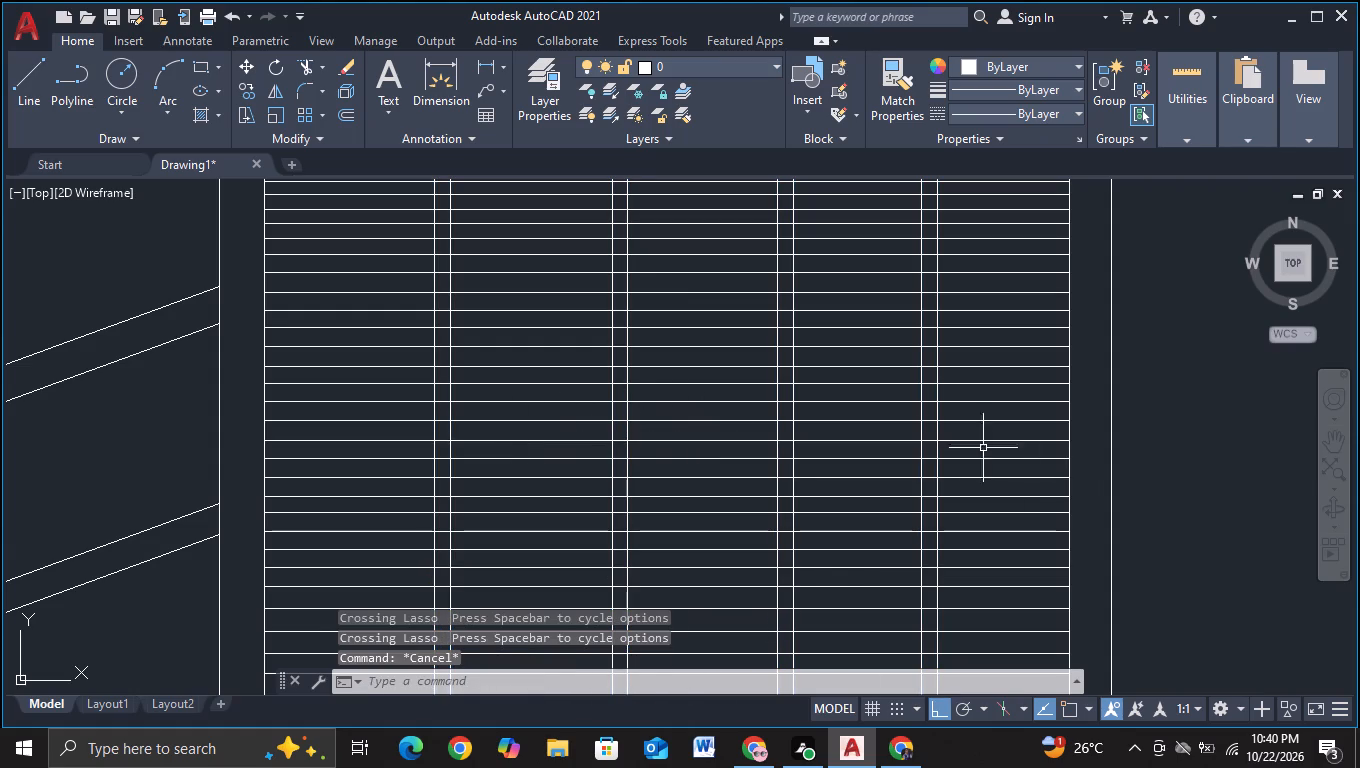
Move all four mullion pairs together about 2.9 units to the left inside the louvred frame.
{"action": "left_click", "coordinate": [946, 410]}
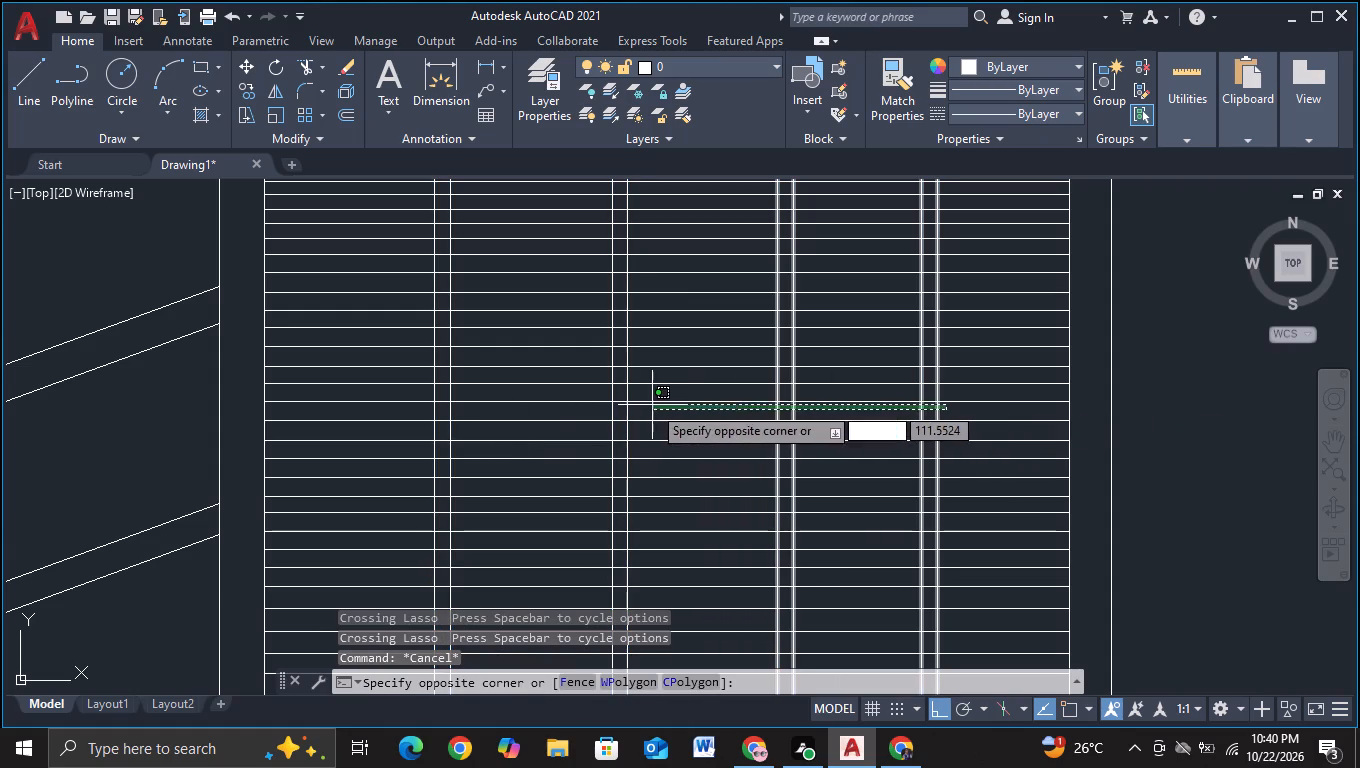
{"action": "left_click", "coordinate": [425, 410]}
{"action": "key", "text": "m"}
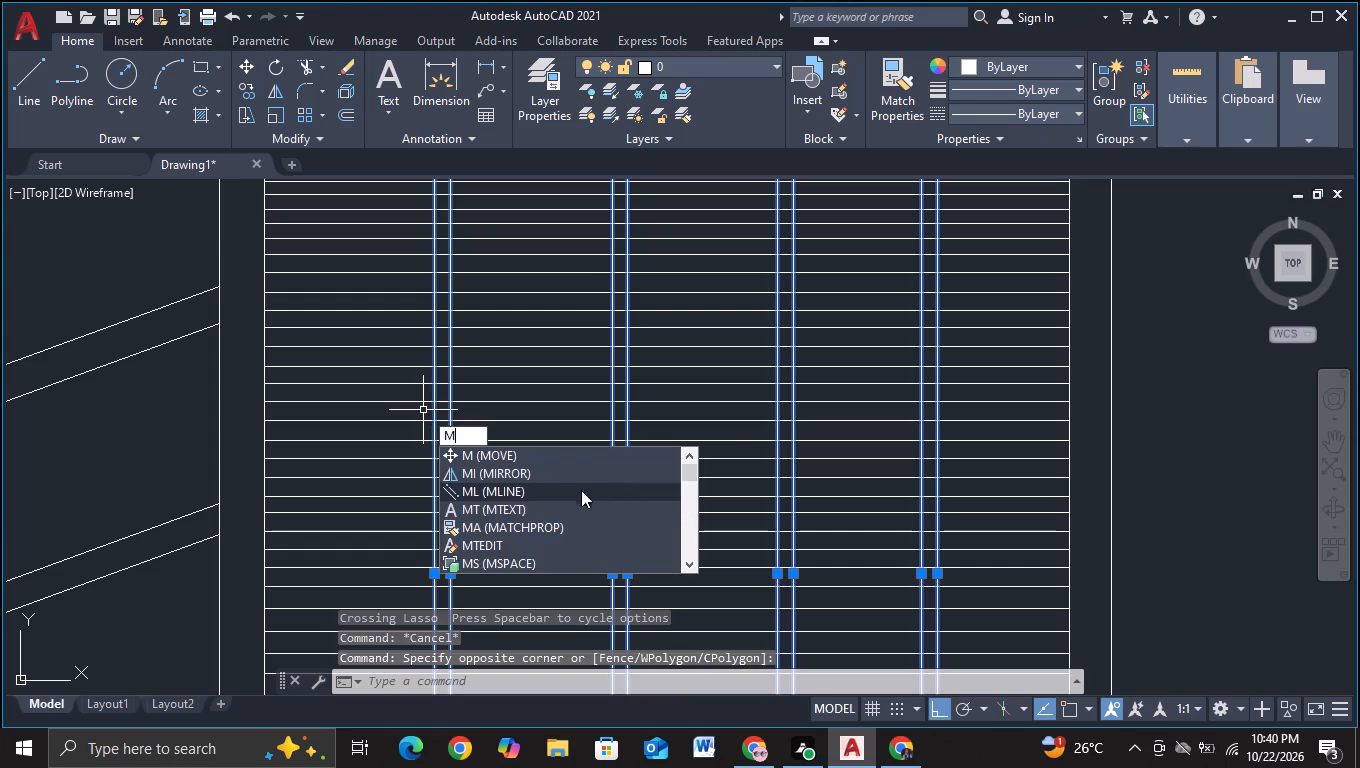
{"action": "left_click", "coordinate": [567, 458]}
{"action": "left_click_drag", "start_coordinate": [721, 447], "coordinate": [708, 452]}
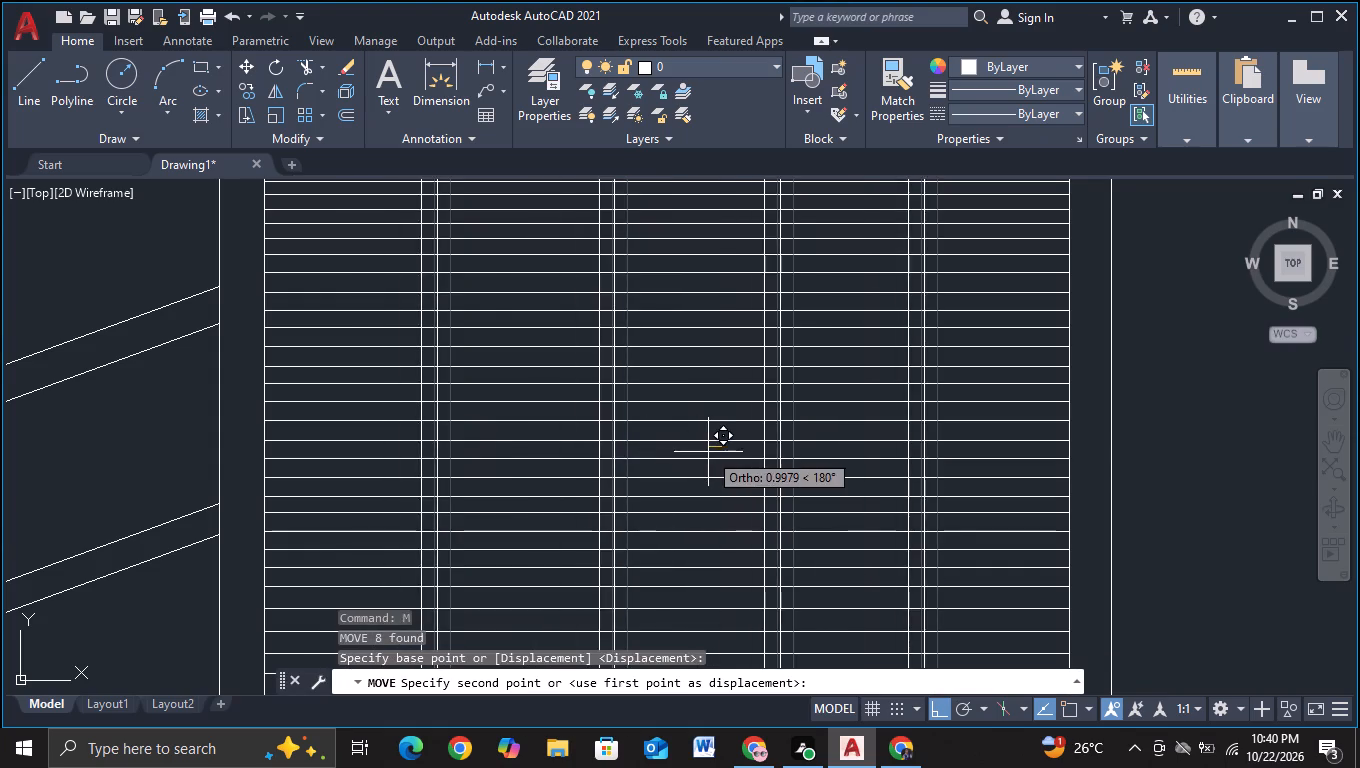
{"action": "scroll", "coordinate": [708, 452], "scroll_direction": "down", "scroll_amount": 2}
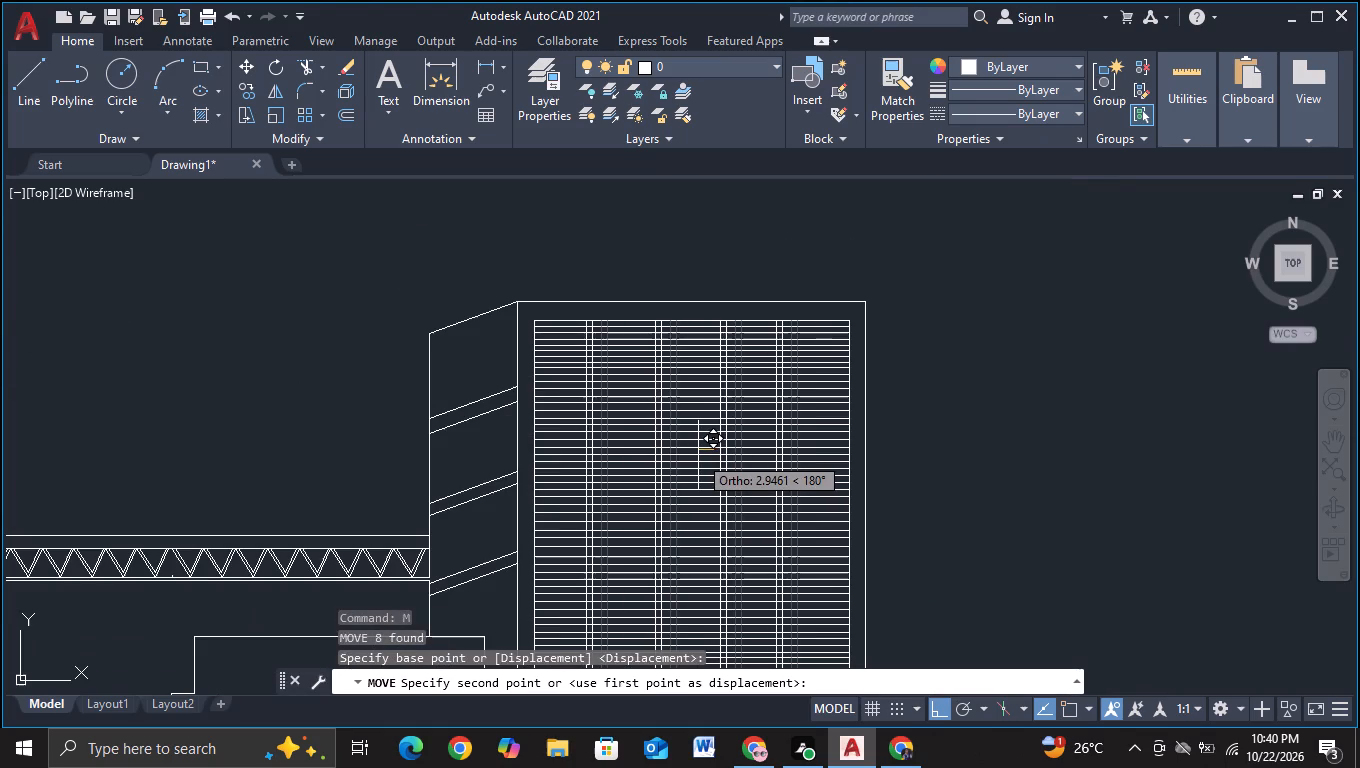
{"action": "left_click", "coordinate": [698, 455]}
{"action": "key", "text": "Escape"}
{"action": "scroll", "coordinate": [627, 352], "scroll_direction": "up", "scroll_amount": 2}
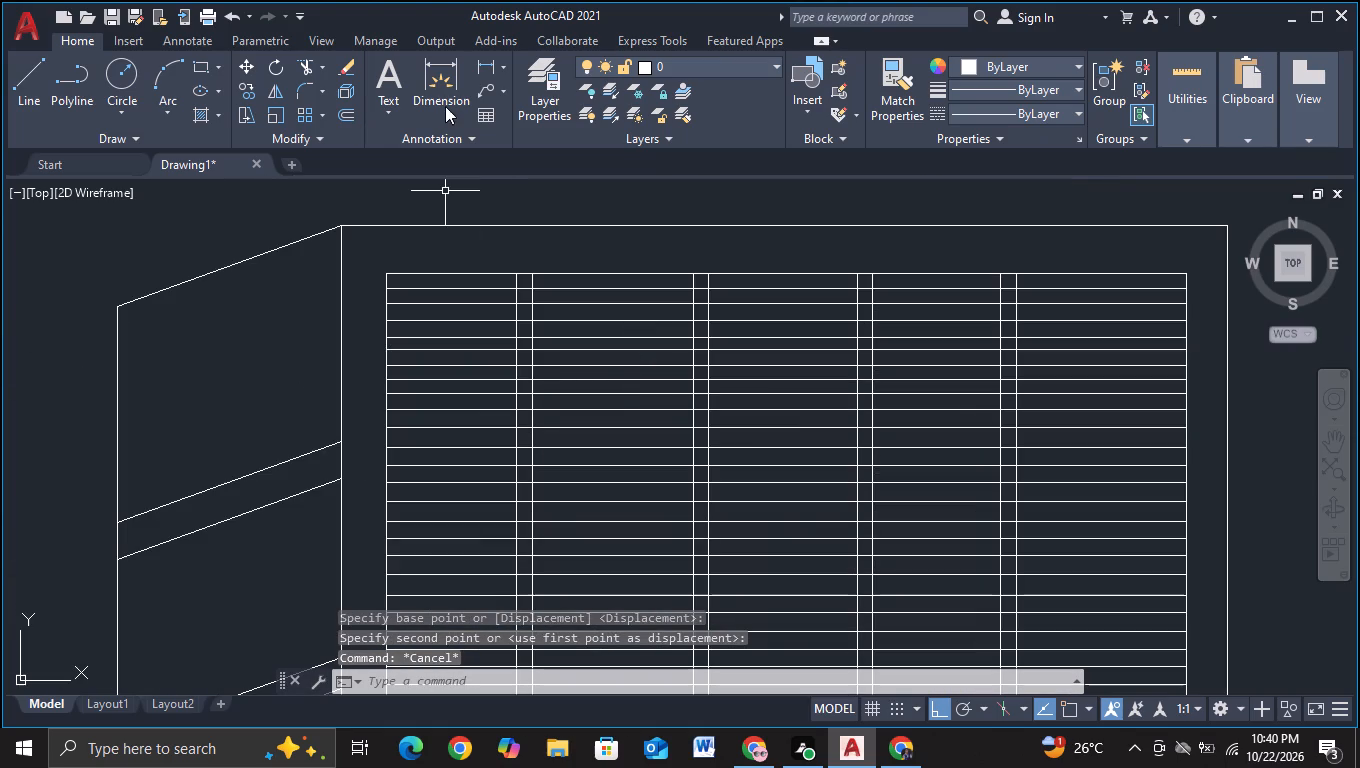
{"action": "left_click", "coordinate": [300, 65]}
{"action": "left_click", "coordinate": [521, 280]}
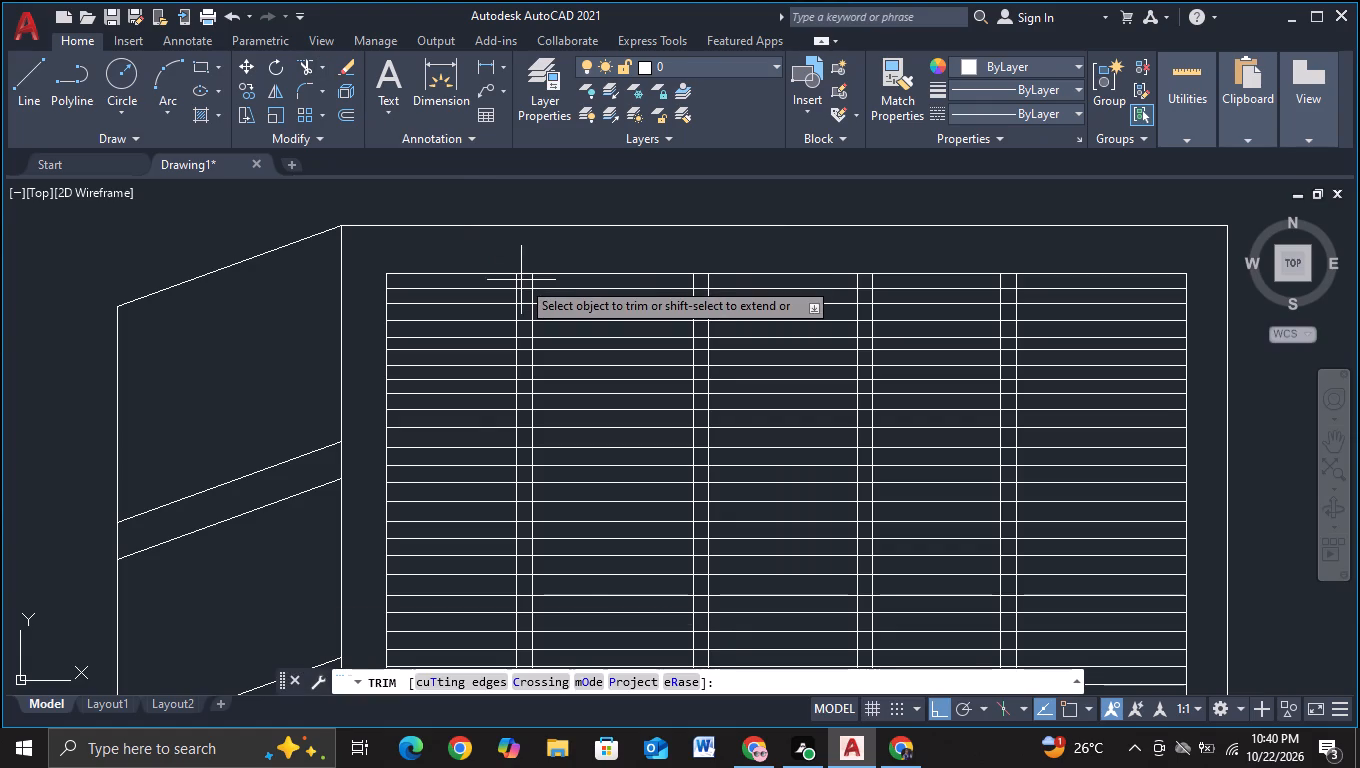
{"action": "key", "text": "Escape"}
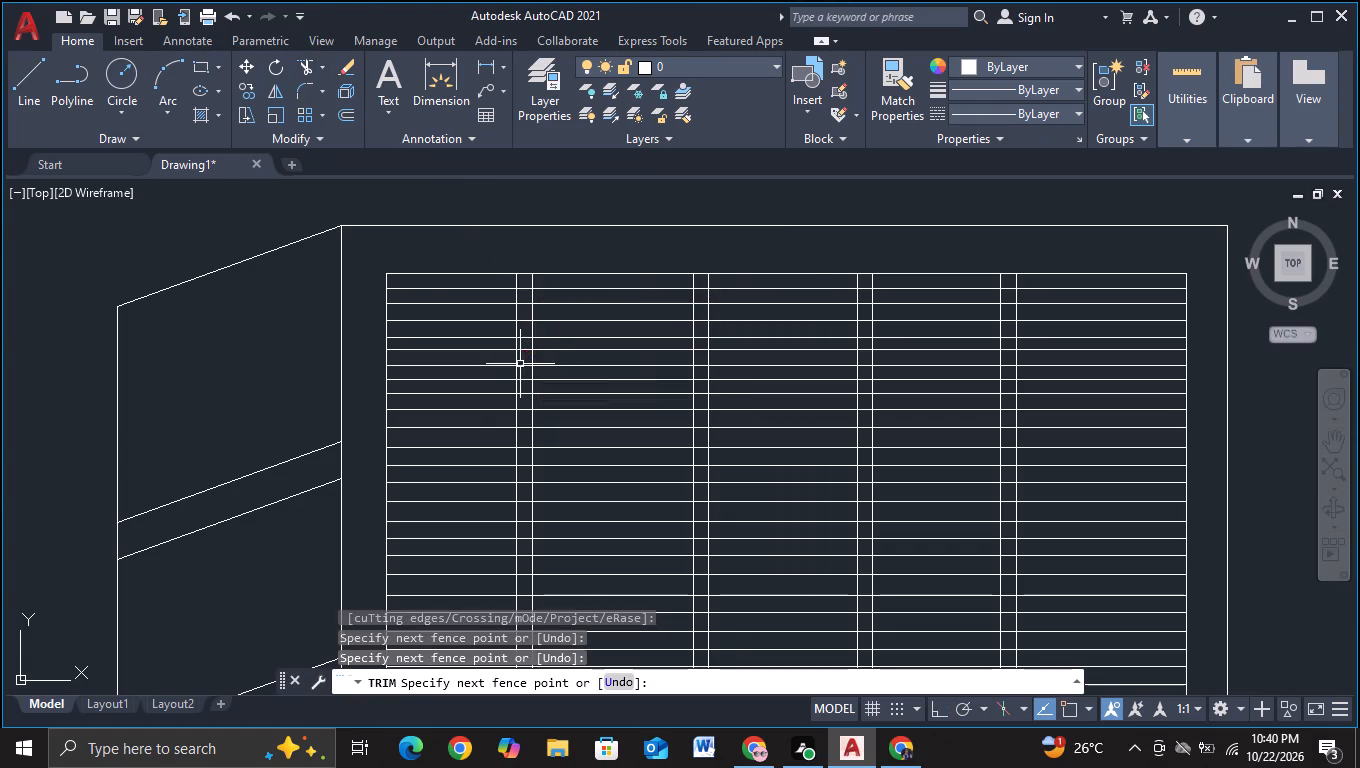
Trim the louvre lines inside the leftmost mullion pair with a fence running down the full height of the frame.
{"action": "left_click", "coordinate": [307, 67]}
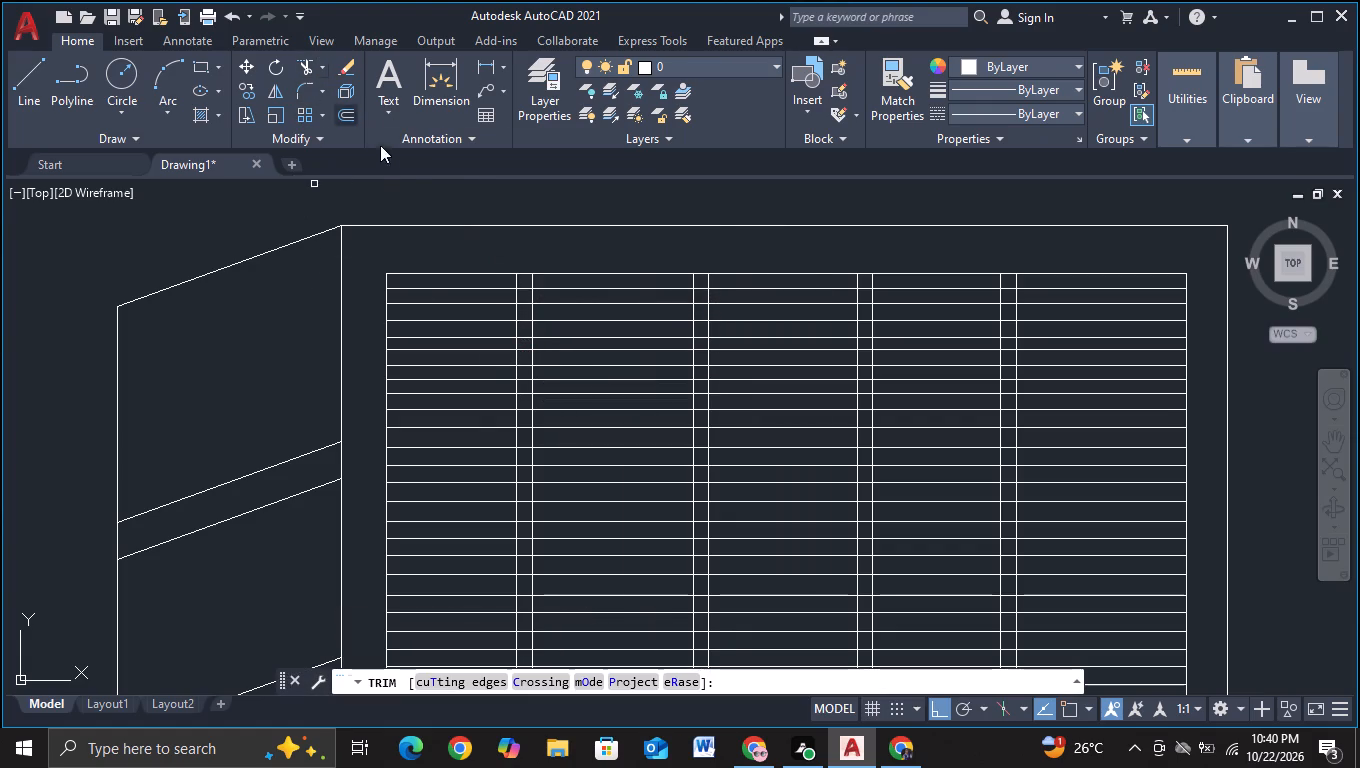
{"action": "scroll", "coordinate": [498, 266], "scroll_direction": "up", "scroll_amount": 3}
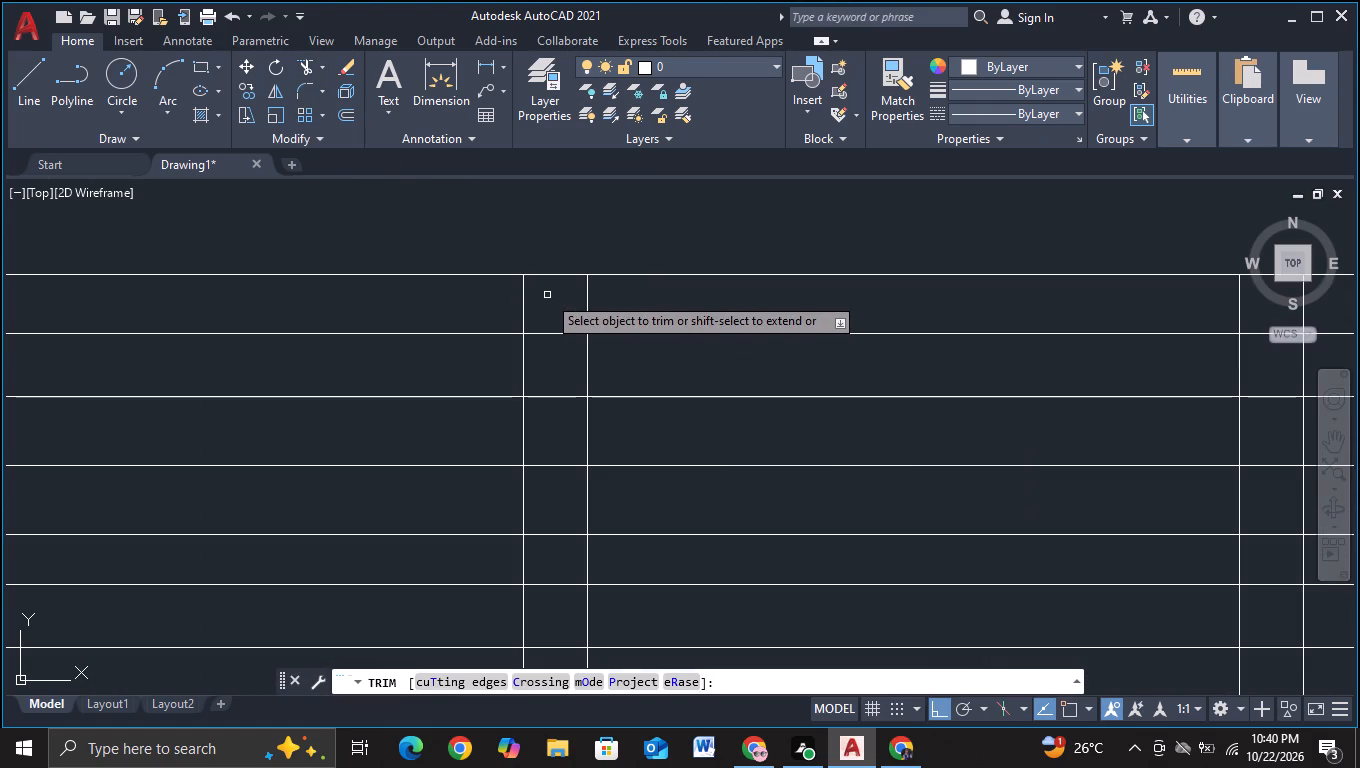
{"action": "left_click", "coordinate": [556, 299]}
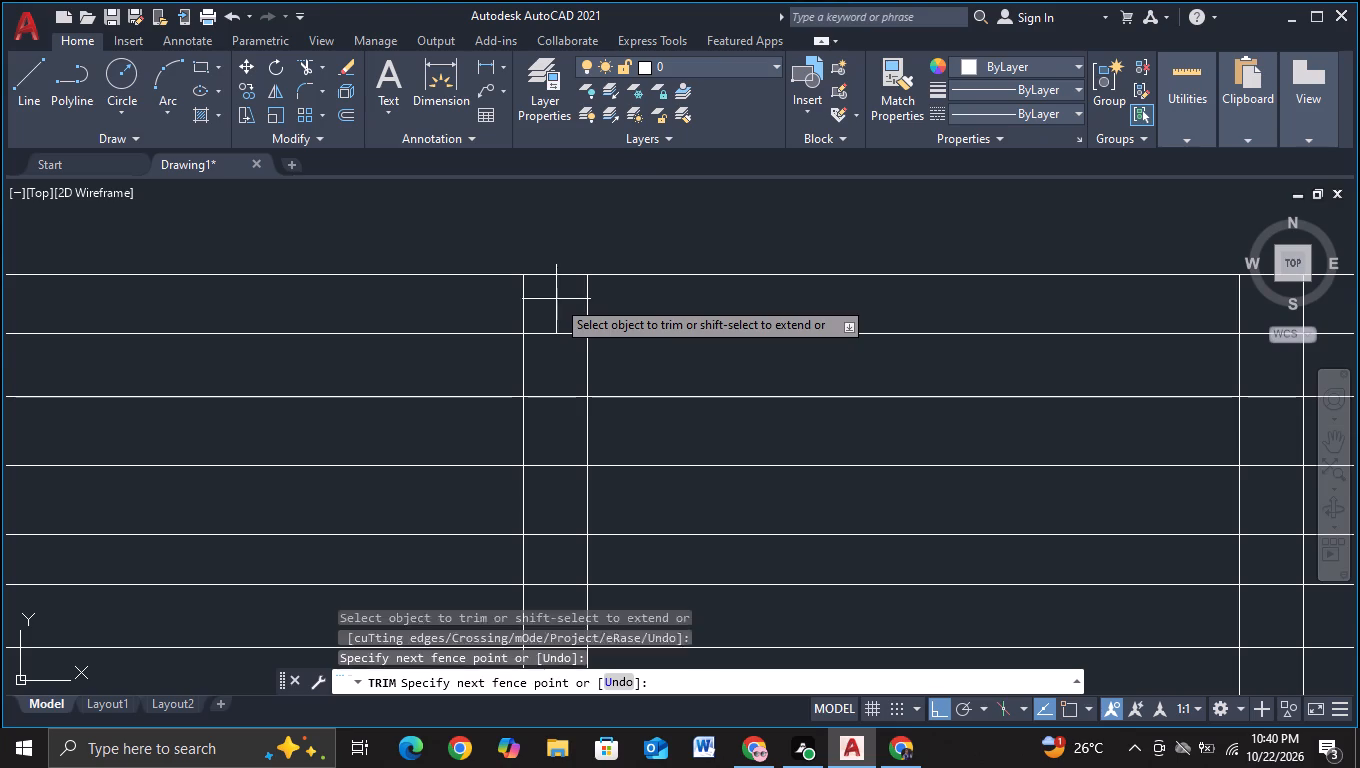
{"action": "scroll", "coordinate": [556, 361], "scroll_direction": "down", "scroll_amount": 2}
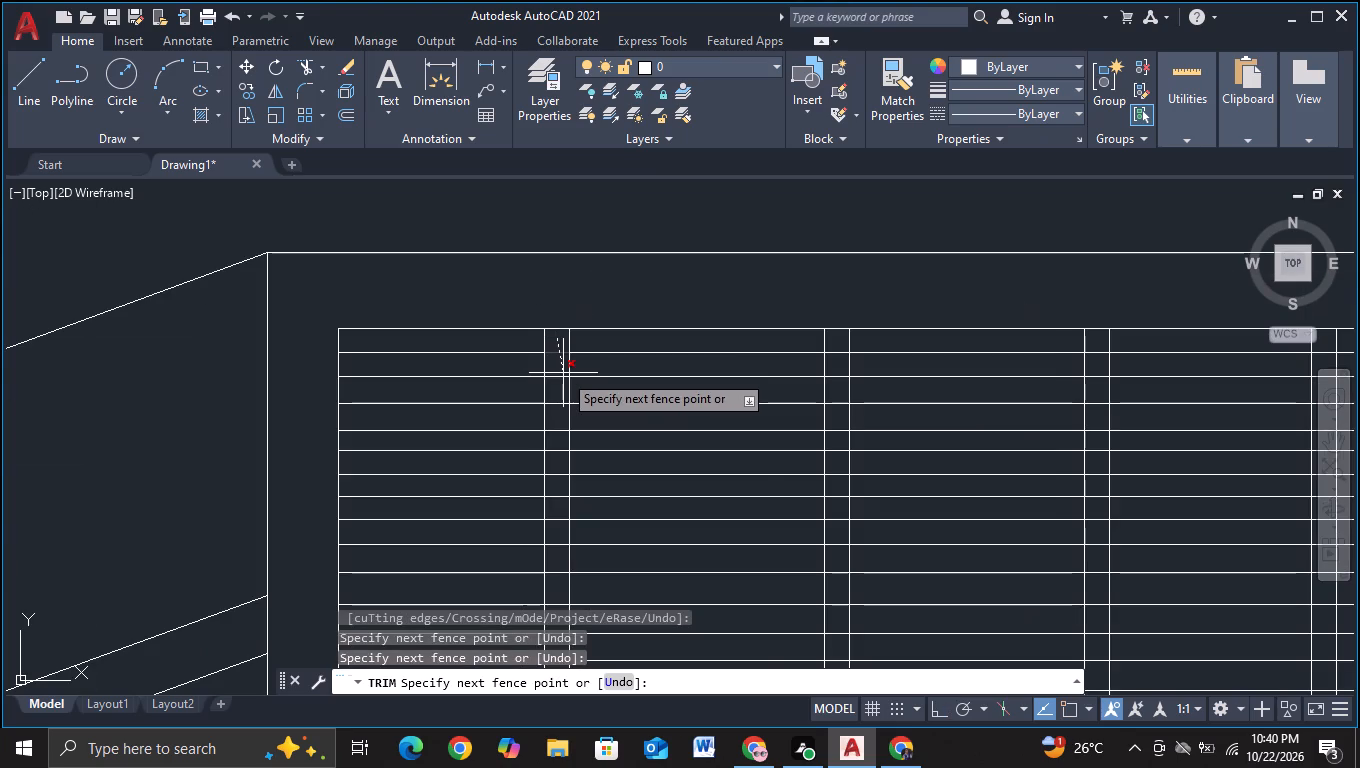
{"action": "scroll", "coordinate": [563, 373], "scroll_direction": "down", "scroll_amount": 3}
{"action": "scroll", "coordinate": [563, 495], "scroll_direction": "up", "scroll_amount": 2}
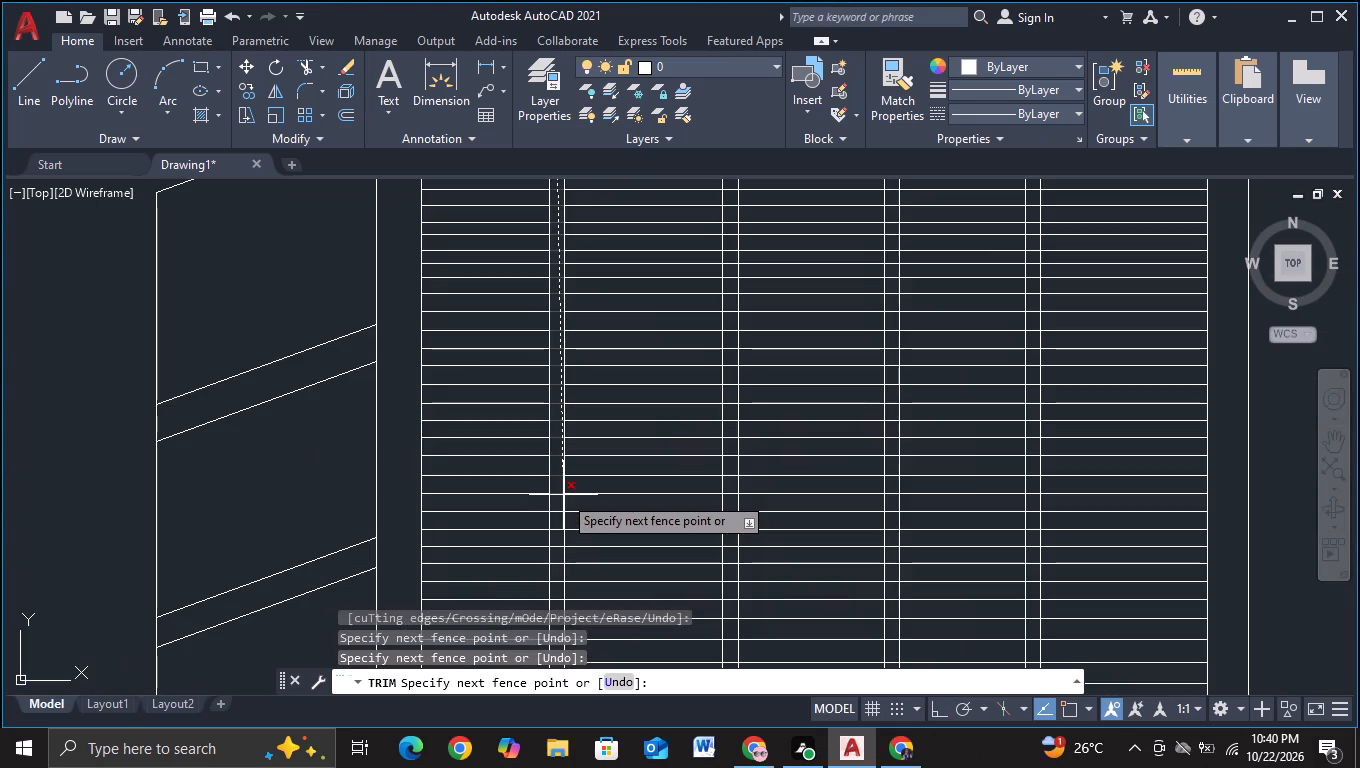
{"action": "middle_click_drag", "start_coordinate": [563, 495], "coordinate": [658, 265]}
{"action": "middle_click_drag", "start_coordinate": [670, 537], "coordinate": [697, 278]}
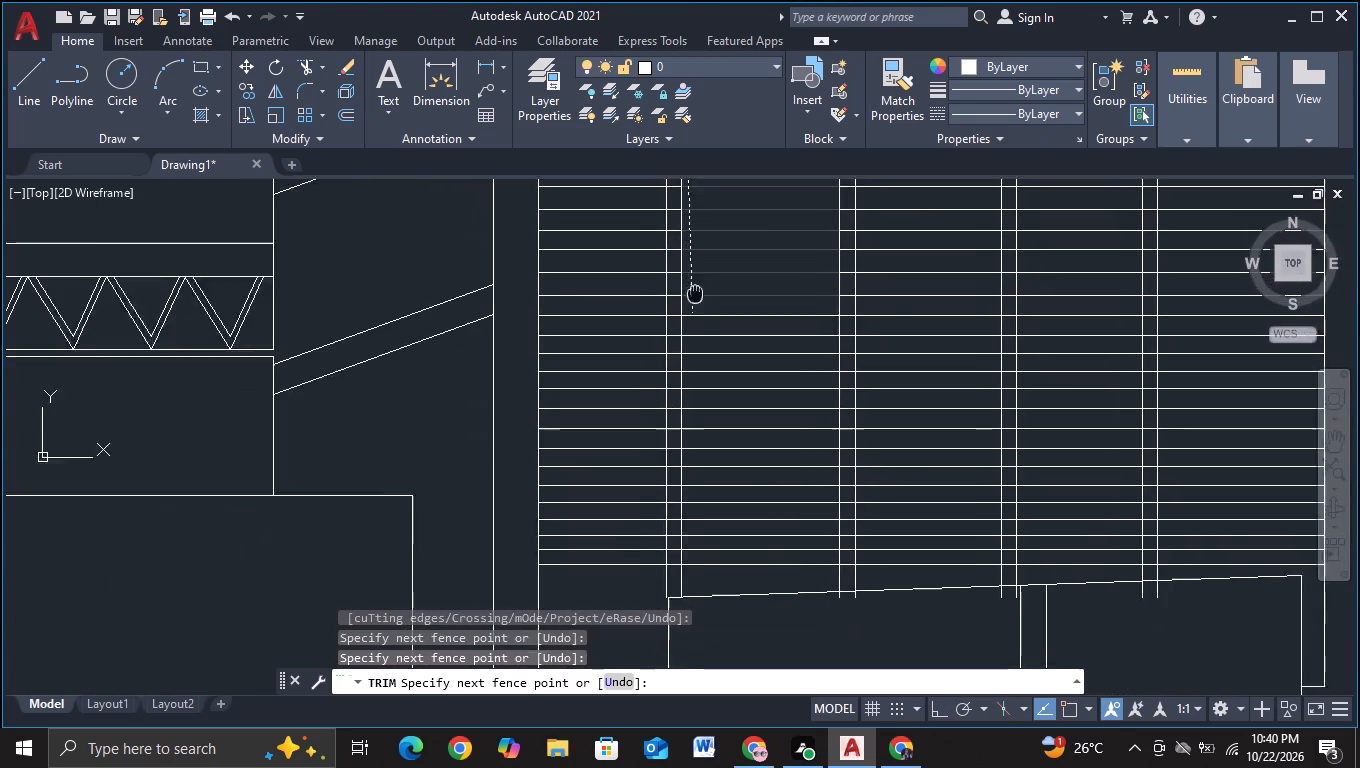
{"action": "middle_click_drag", "start_coordinate": [697, 278], "coordinate": [698, 274]}
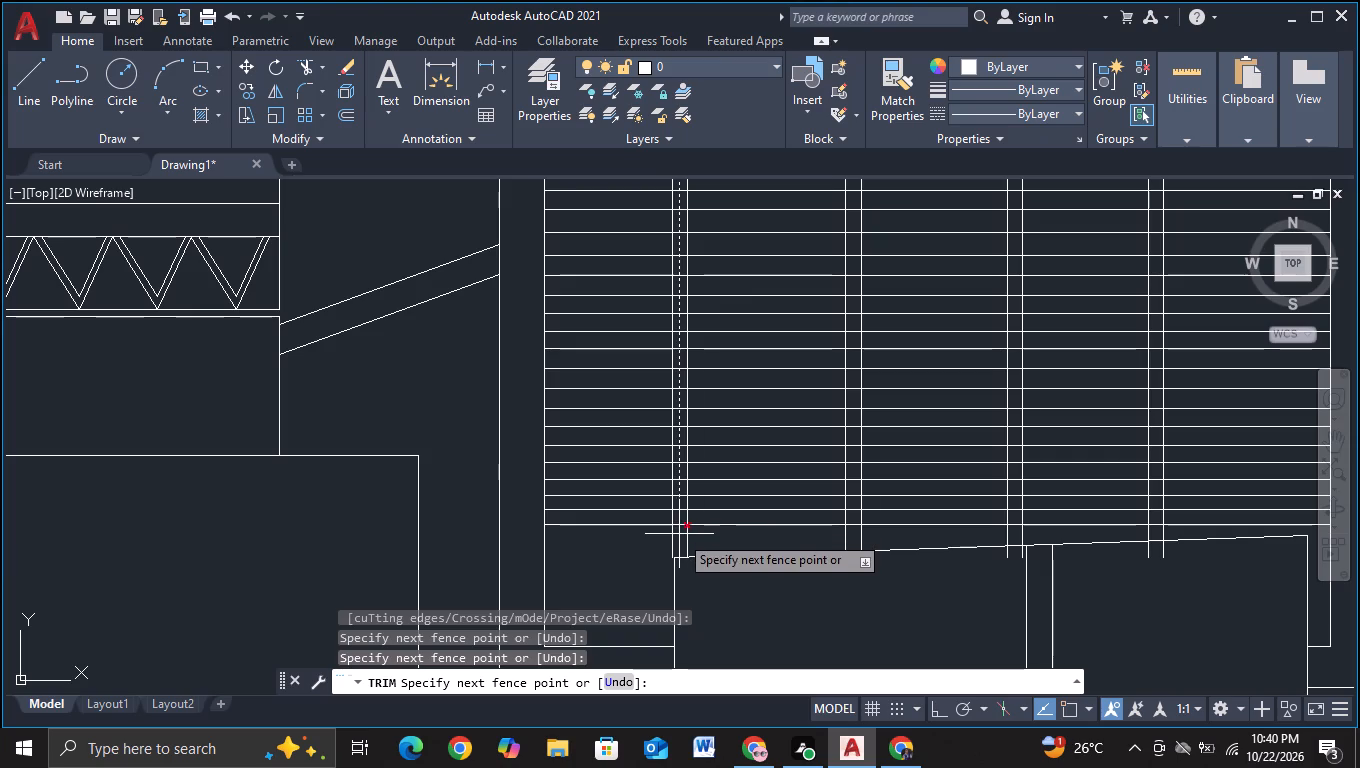
{"action": "left_click", "coordinate": [679, 534]}
Trim the louvre lines inside the second mullion pair from the left with a fence from the frame's top to below its lowest louvre.
{"action": "scroll", "coordinate": [714, 541], "scroll_direction": "down", "scroll_amount": 2}
{"action": "middle_click_drag", "start_coordinate": [756, 562], "coordinate": [664, 622]}
{"action": "scroll", "coordinate": [765, 244], "scroll_direction": "up", "scroll_amount": 2}
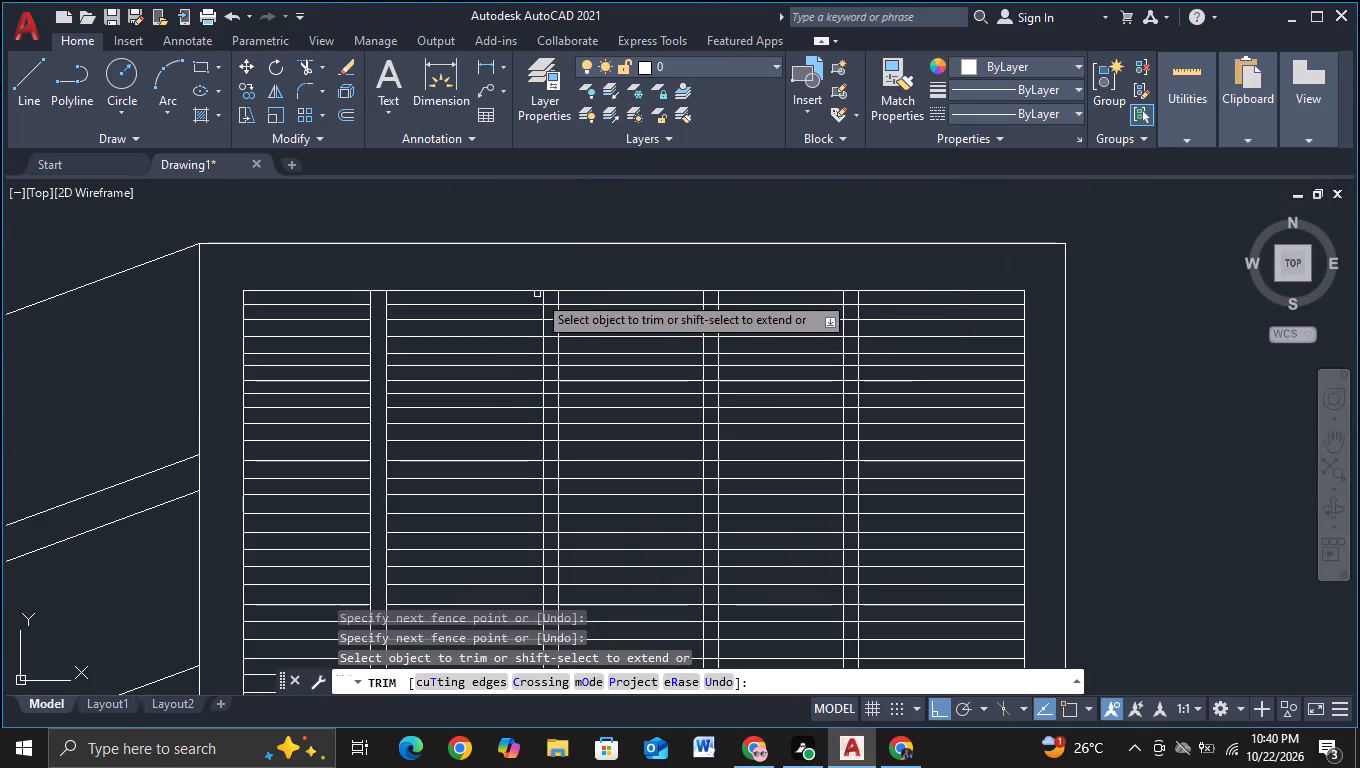
{"action": "scroll", "coordinate": [546, 293], "scroll_direction": "up", "scroll_amount": 4}
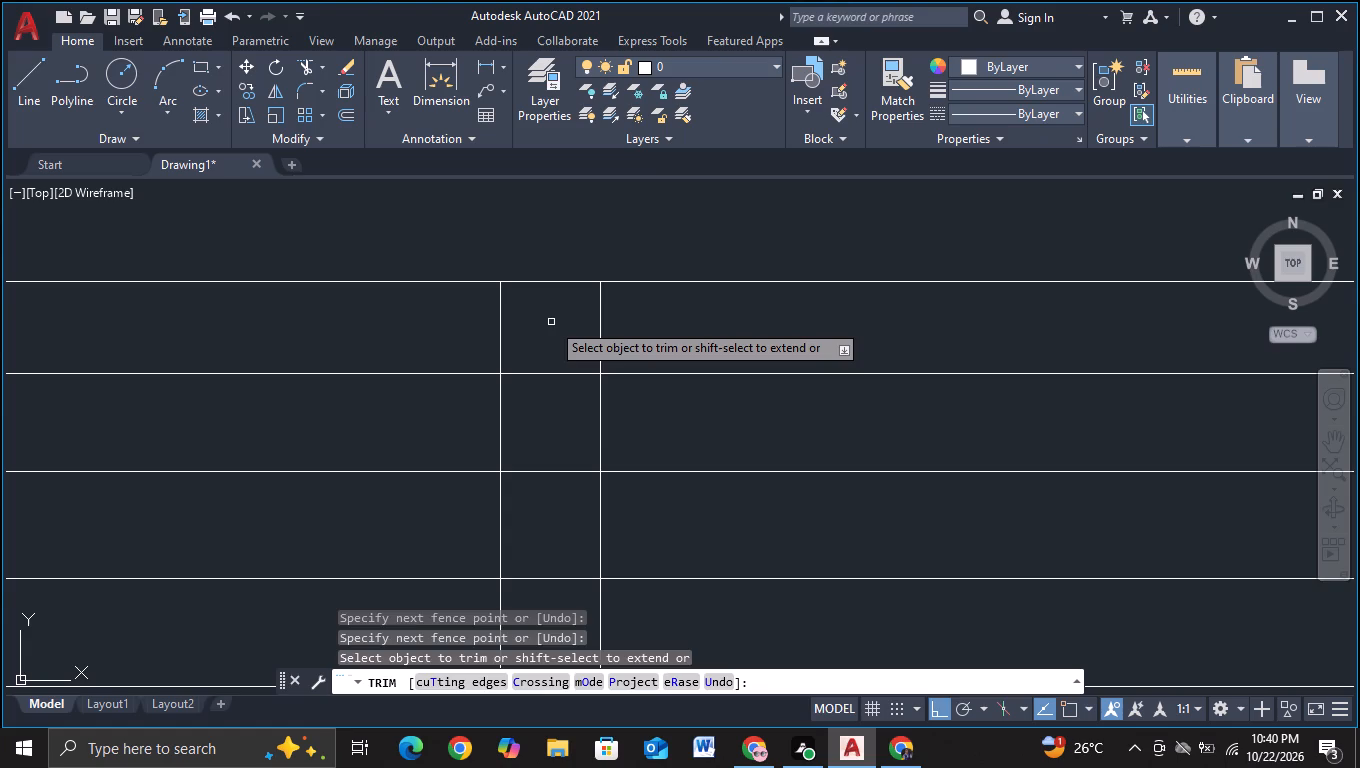
{"action": "left_click", "coordinate": [551, 322]}
{"action": "scroll", "coordinate": [529, 444], "scroll_direction": "down", "scroll_amount": 5}
{"action": "middle_click_drag", "start_coordinate": [533, 459], "coordinate": [540, 441]}
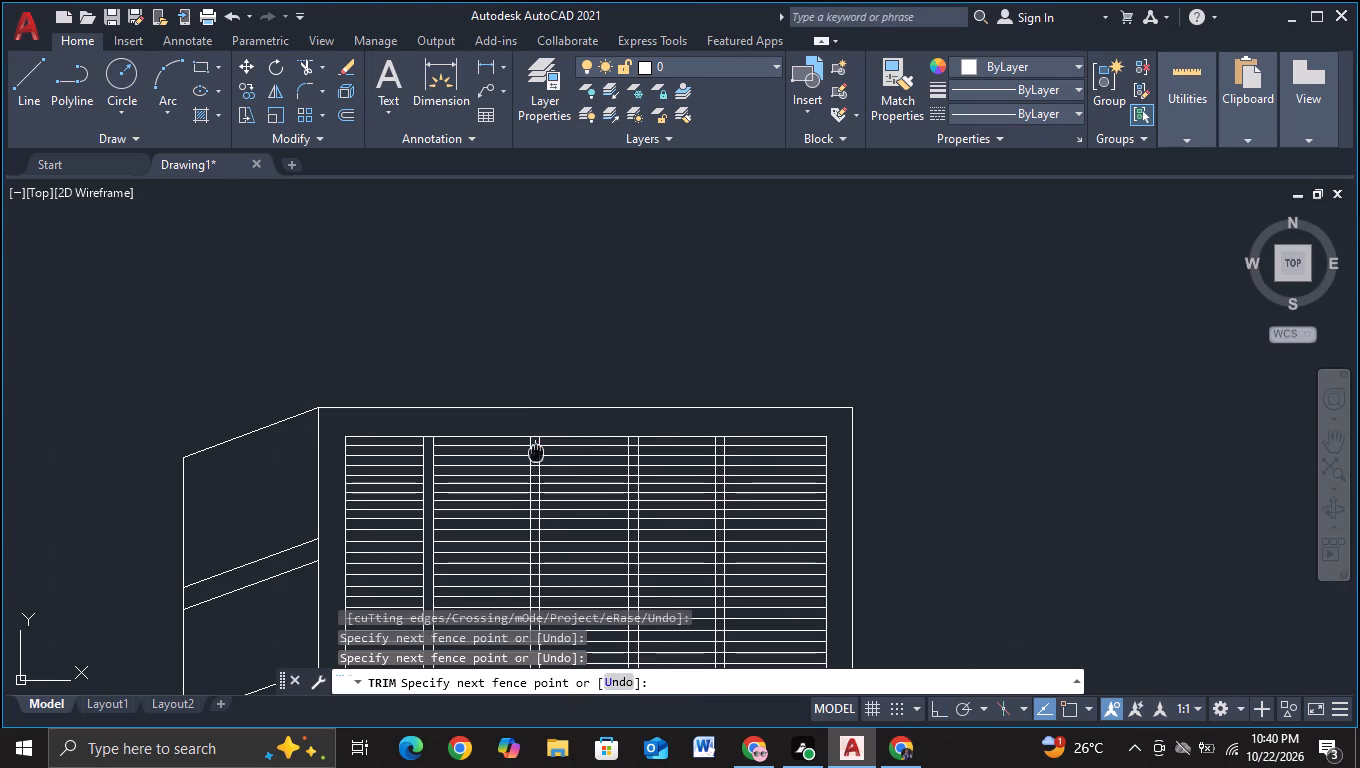
{"action": "middle_click_drag", "start_coordinate": [540, 441], "coordinate": [550, 253]}
{"action": "middle_click_drag", "start_coordinate": [539, 449], "coordinate": [520, 261]}
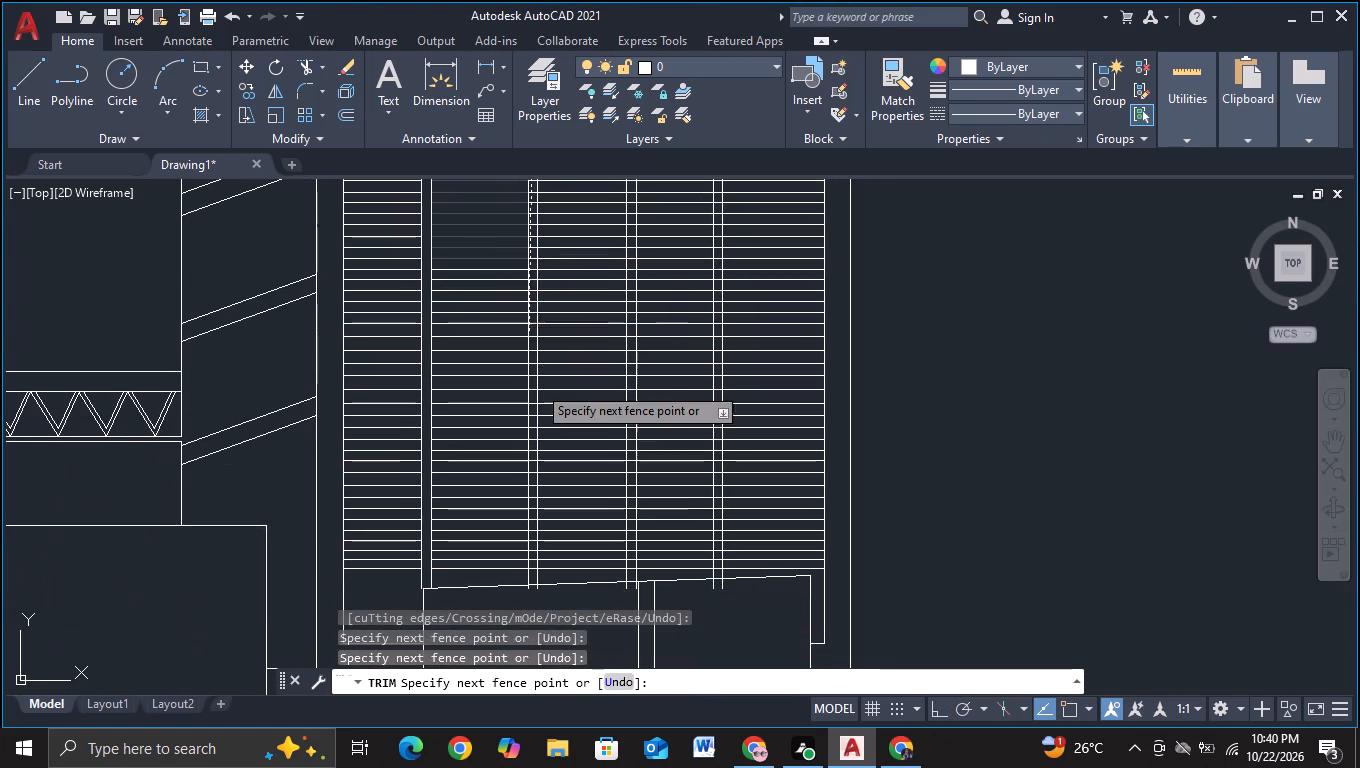
{"action": "scroll", "coordinate": [521, 589], "scroll_direction": "up", "scroll_amount": 1}
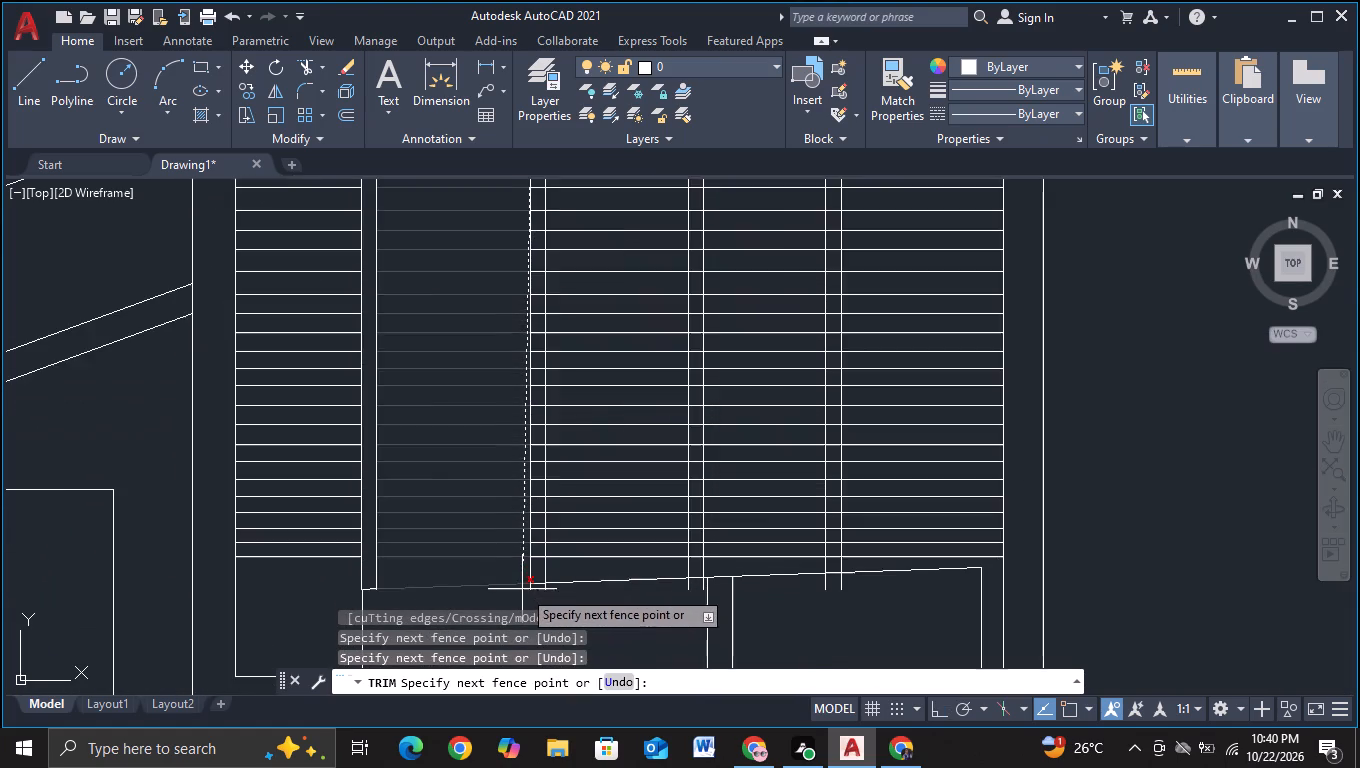
{"action": "scroll", "coordinate": [523, 589], "scroll_direction": "up", "scroll_amount": 1}
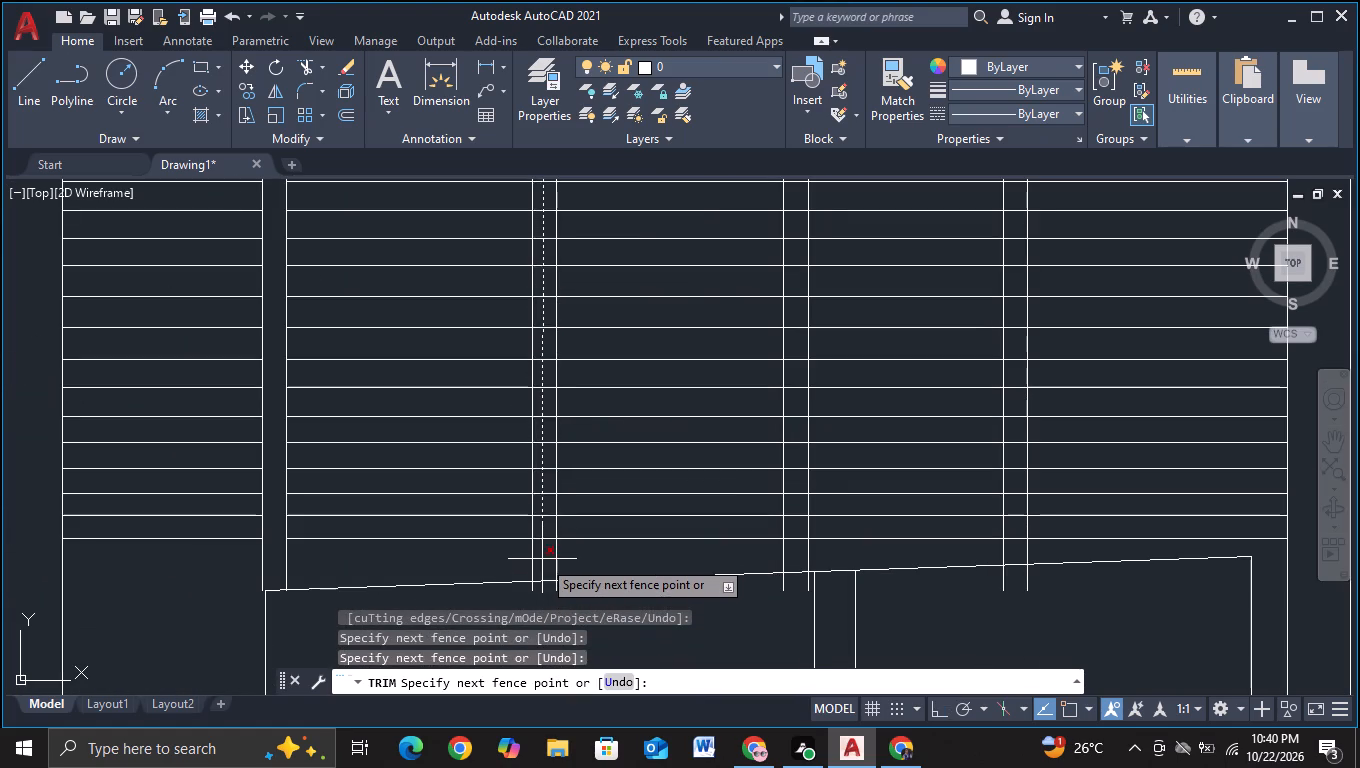
{"action": "left_click", "coordinate": [542, 559]}
Trim the louvre lines inside the third mullion pair from the left with a fence down the full height of the frame.
{"action": "scroll", "coordinate": [608, 559], "scroll_direction": "down", "scroll_amount": 2}
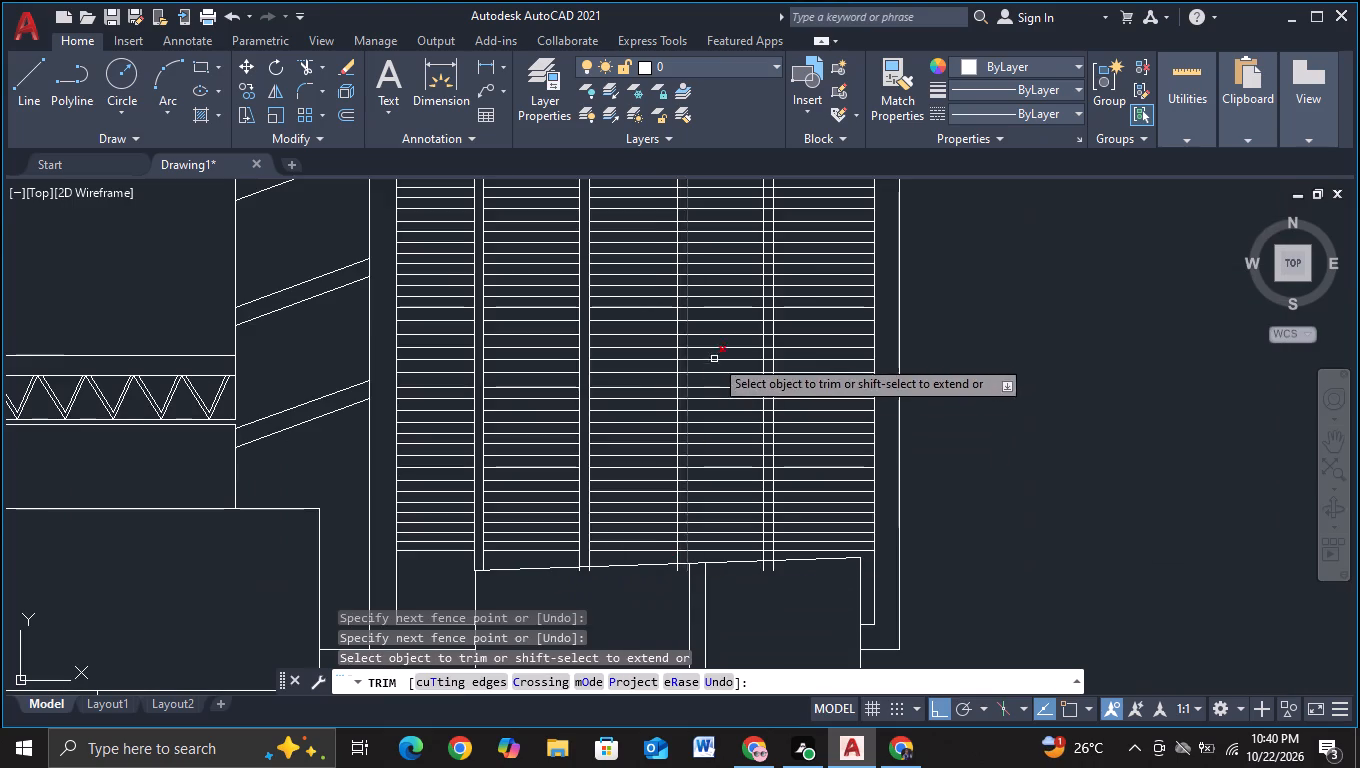
{"action": "middle_click_drag", "start_coordinate": [713, 368], "coordinate": [613, 562]}
{"action": "scroll", "coordinate": [621, 299], "scroll_direction": "up", "scroll_amount": 2}
{"action": "middle_click_drag", "start_coordinate": [588, 234], "coordinate": [637, 483]}
{"action": "left_click", "coordinate": [565, 371]}
{"action": "scroll", "coordinate": [552, 455], "scroll_direction": "down", "scroll_amount": 3}
{"action": "middle_click_drag", "start_coordinate": [560, 465], "coordinate": [565, 318]}
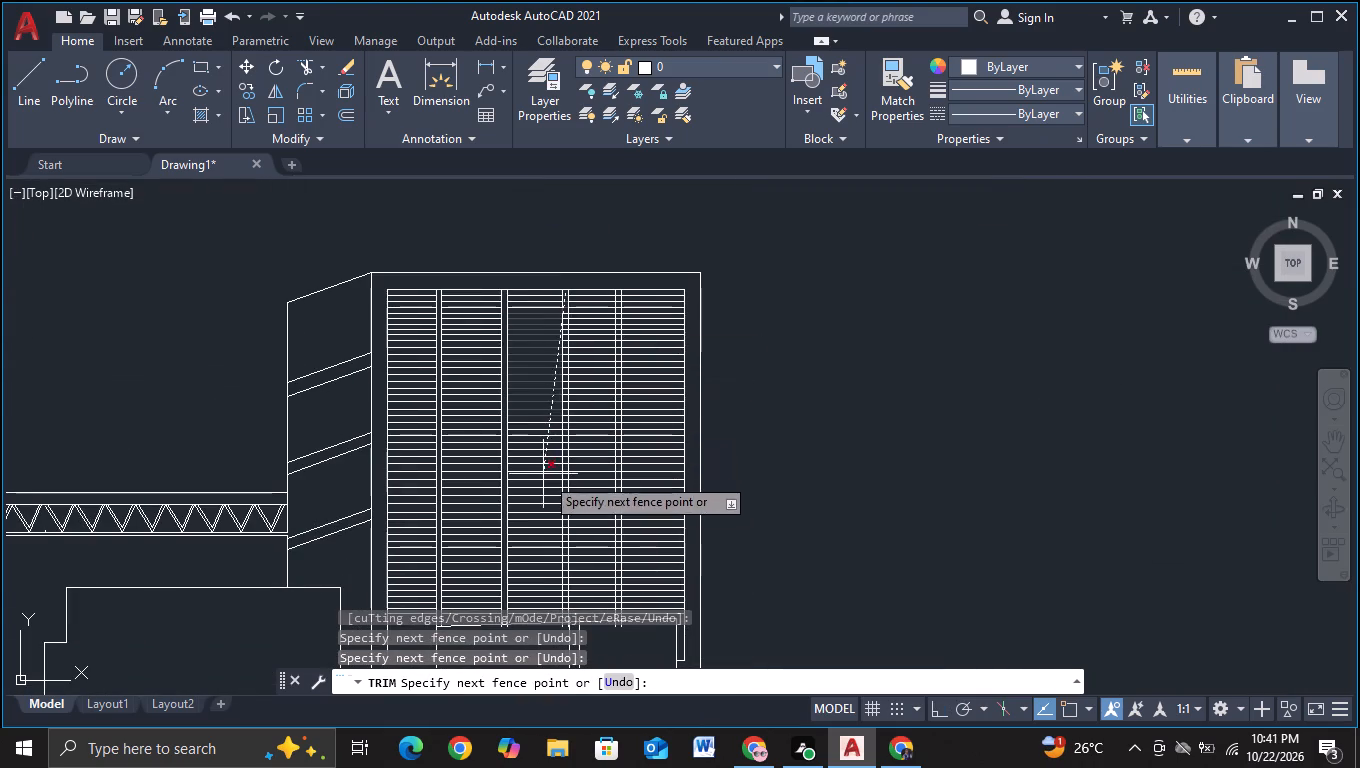
{"action": "middle_click_drag", "start_coordinate": [562, 520], "coordinate": [563, 410]}
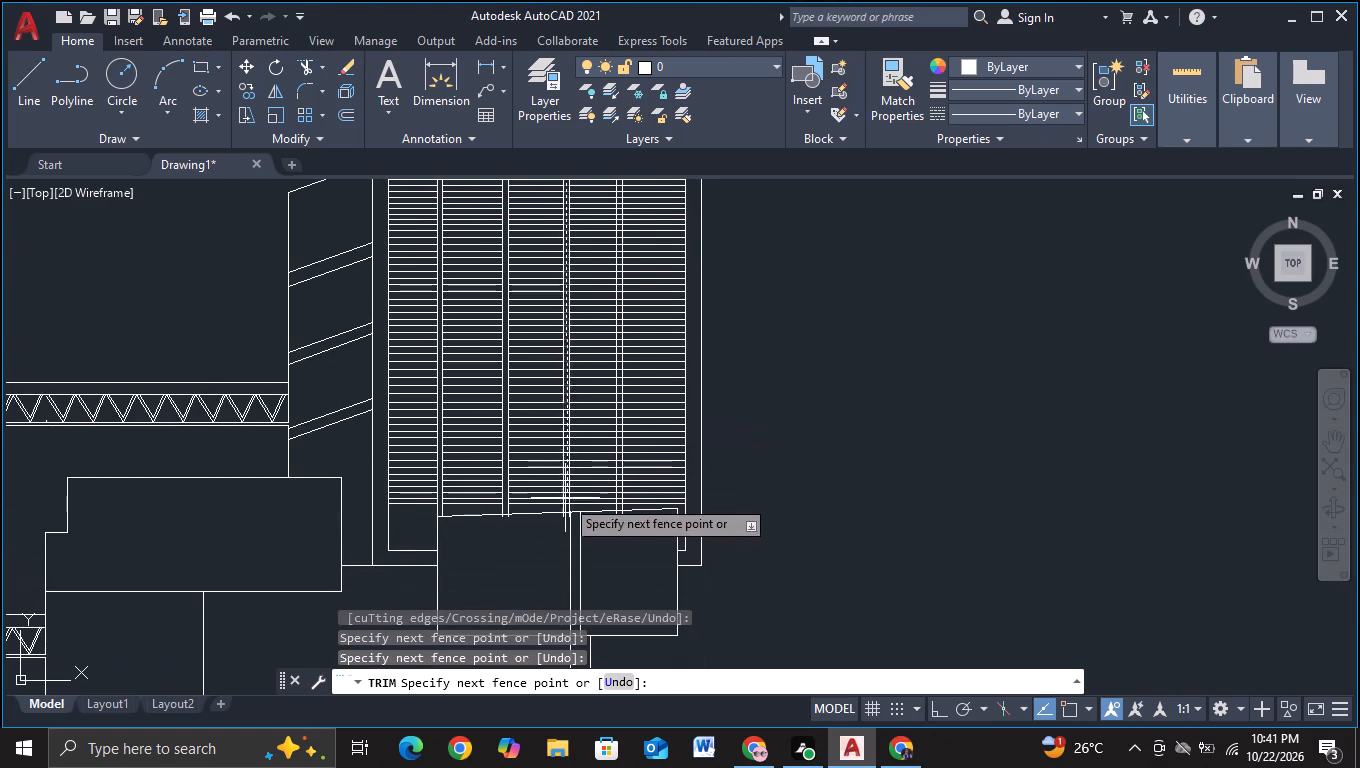
{"action": "scroll", "coordinate": [564, 499], "scroll_direction": "up", "scroll_amount": 4}
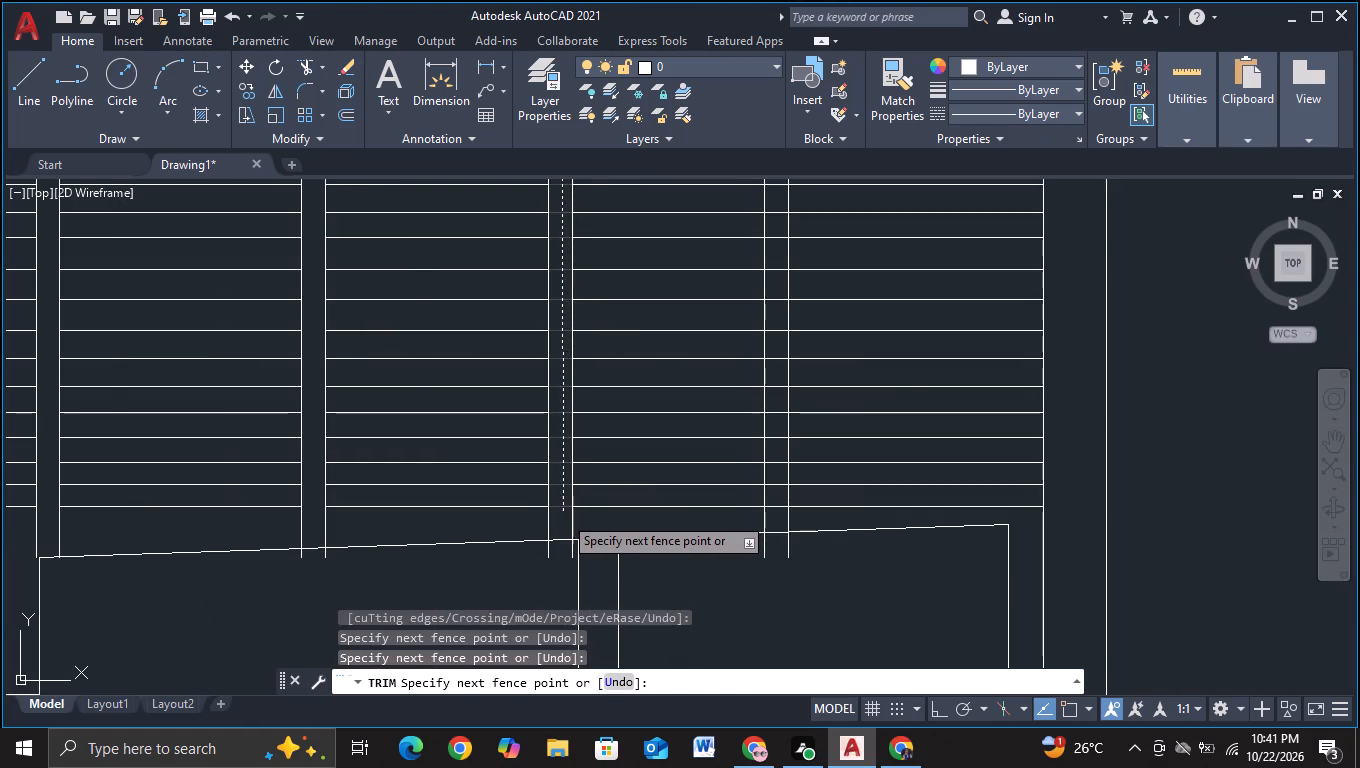
{"action": "left_click", "coordinate": [563, 515]}
Trim the mullion line ends that hang below the sloped top edge of the lower block in front of the tower.
{"action": "scroll", "coordinate": [563, 514], "scroll_direction": "down", "scroll_amount": 2}
{"action": "scroll", "coordinate": [518, 525], "scroll_direction": "up", "scroll_amount": 3}
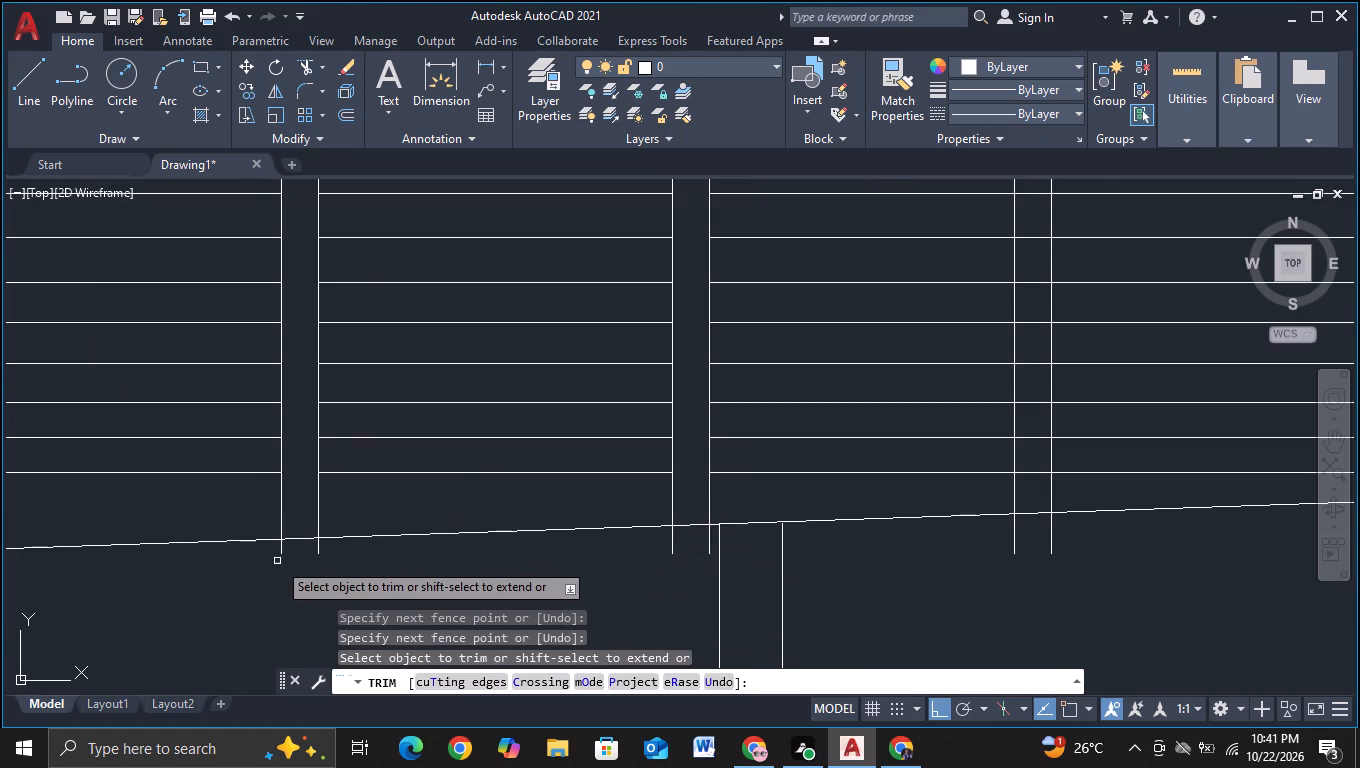
{"action": "left_click_drag", "start_coordinate": [261, 545], "coordinate": [331, 549]}
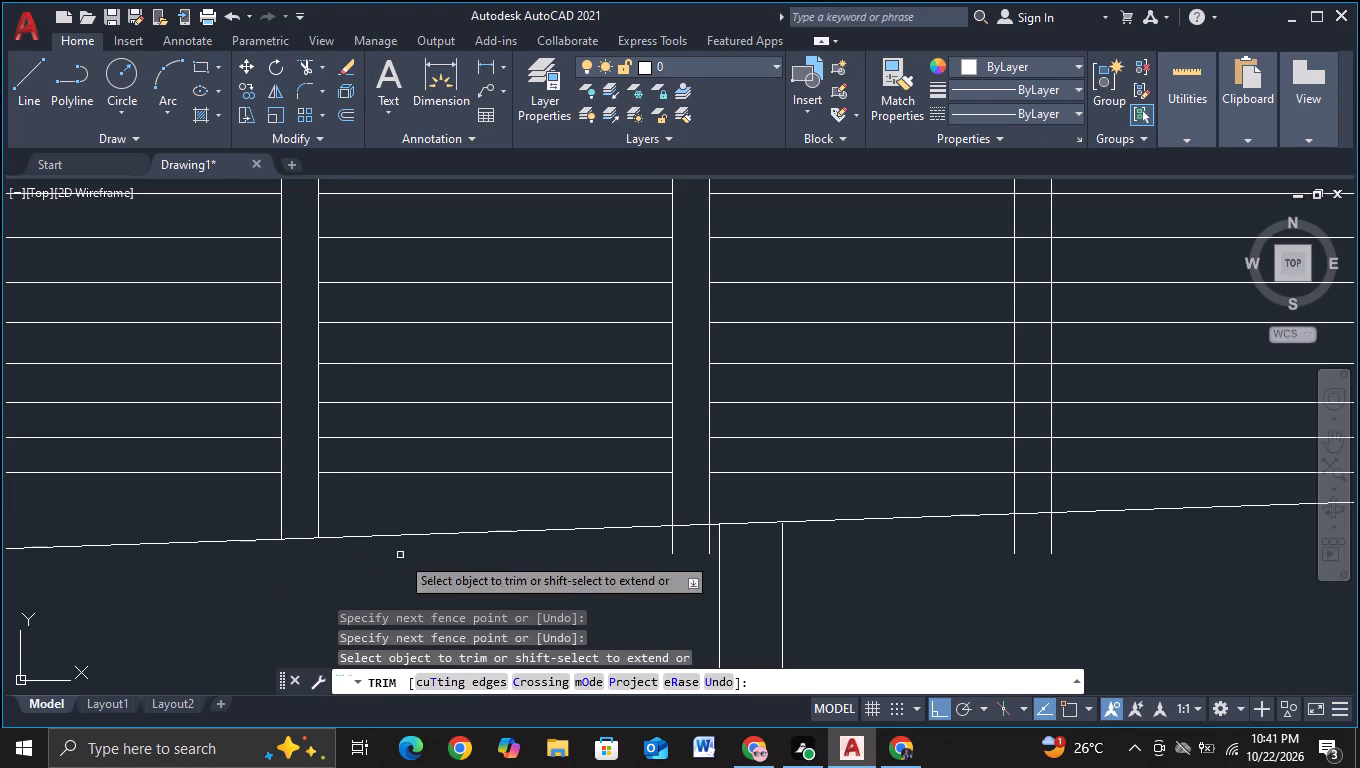
{"action": "left_click_drag", "start_coordinate": [637, 545], "coordinate": [709, 547]}
{"action": "left_click_drag", "start_coordinate": [888, 547], "coordinate": [1109, 551]}
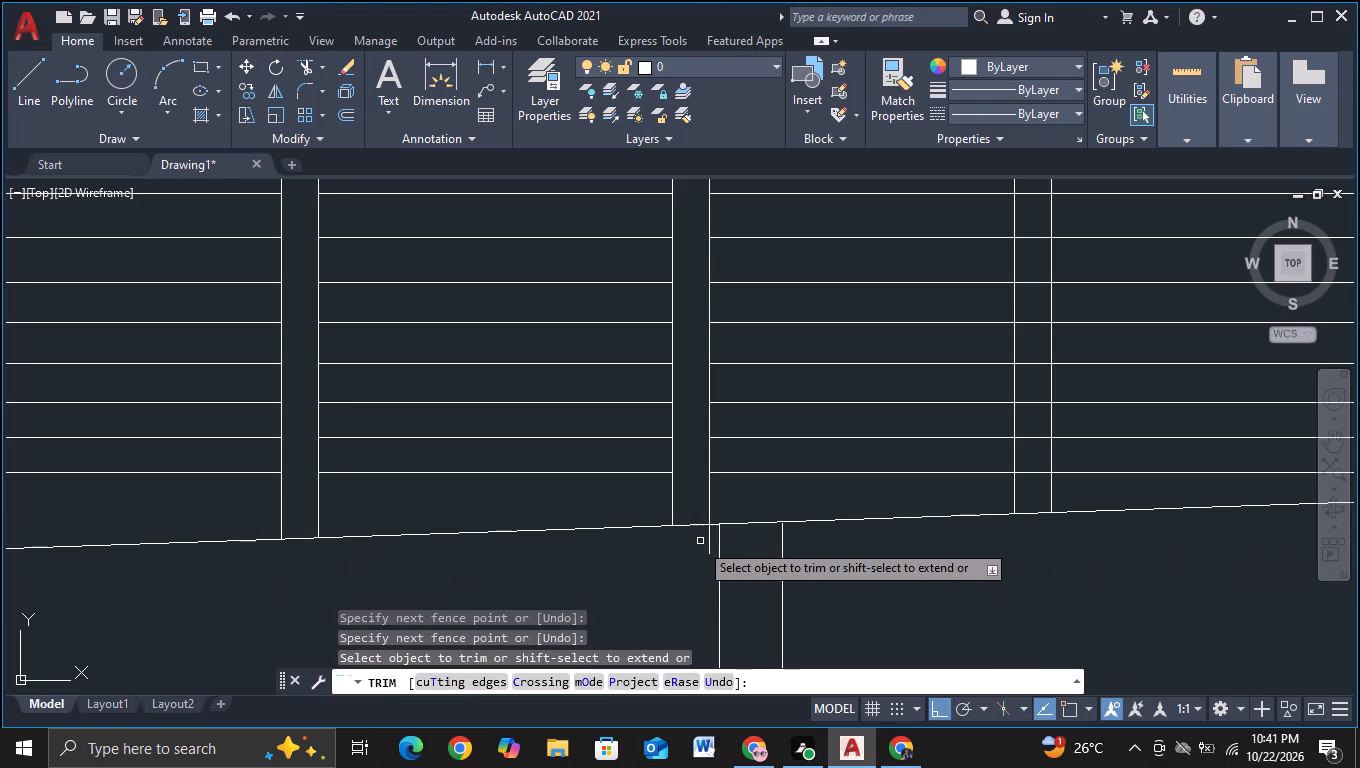
{"action": "left_click", "coordinate": [706, 542]}
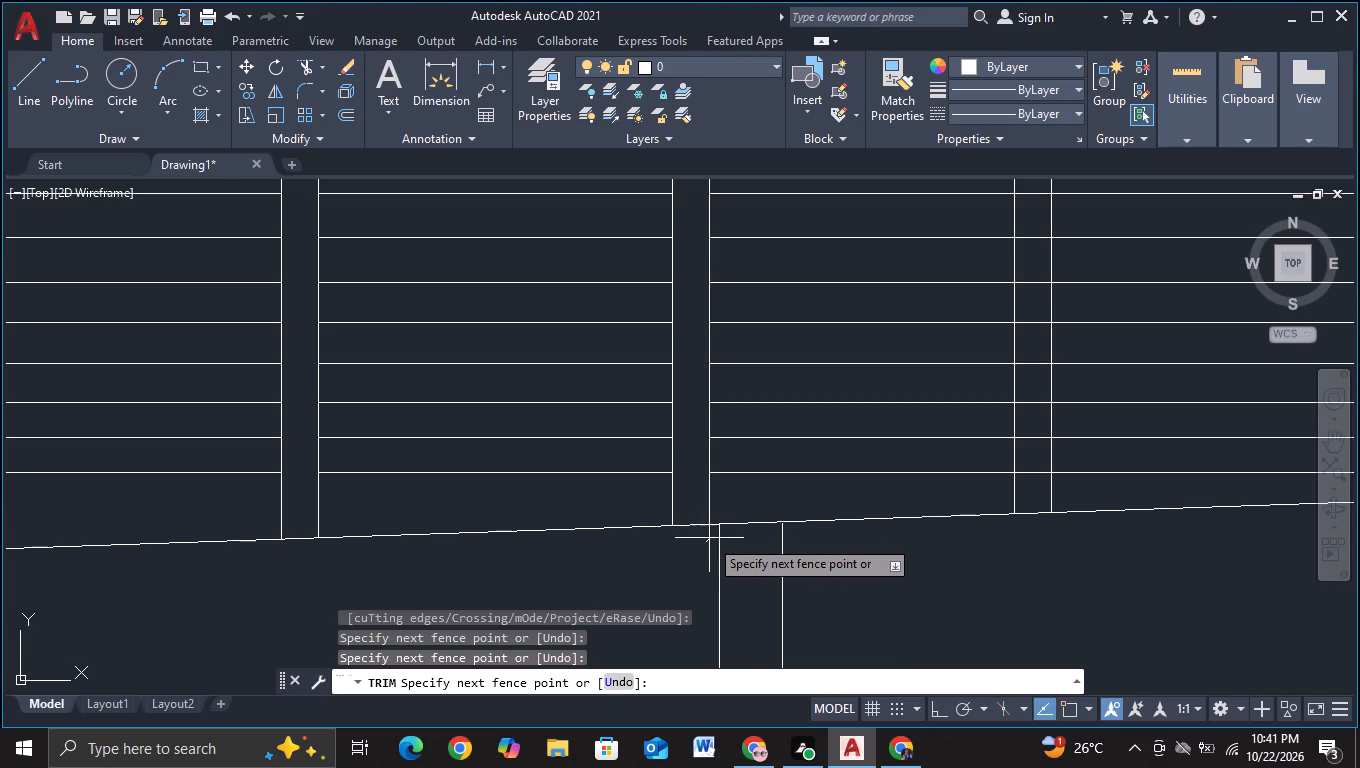
{"action": "left_click", "coordinate": [711, 539]}
Trim the louvre lines inside the rightmost mullion pair with a fence from the frame's top to below its lowest louvre.
{"action": "scroll", "coordinate": [807, 541], "scroll_direction": "down", "scroll_amount": 4}
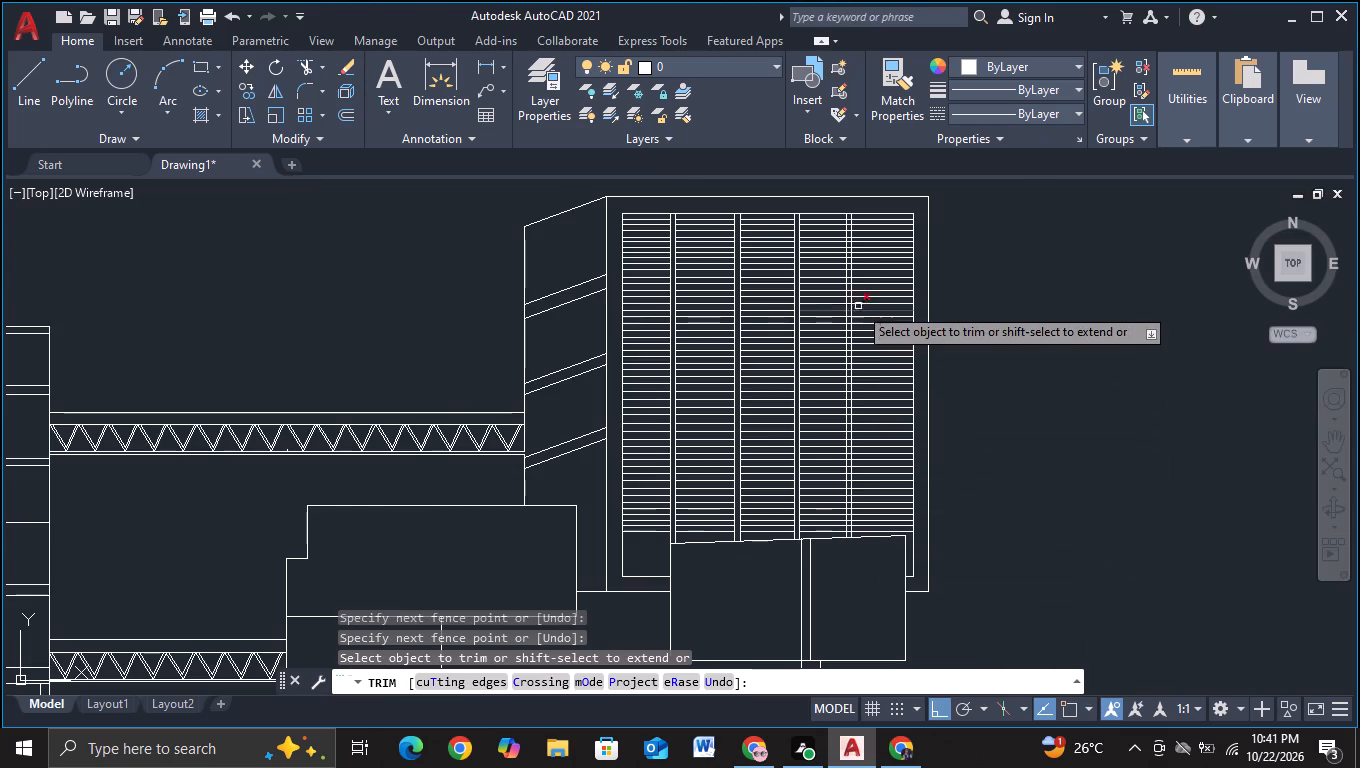
{"action": "middle_click_drag", "start_coordinate": [855, 272], "coordinate": [817, 469]}
{"action": "scroll", "coordinate": [813, 439], "scroll_direction": "up", "scroll_amount": 3}
{"action": "left_click", "coordinate": [780, 401]}
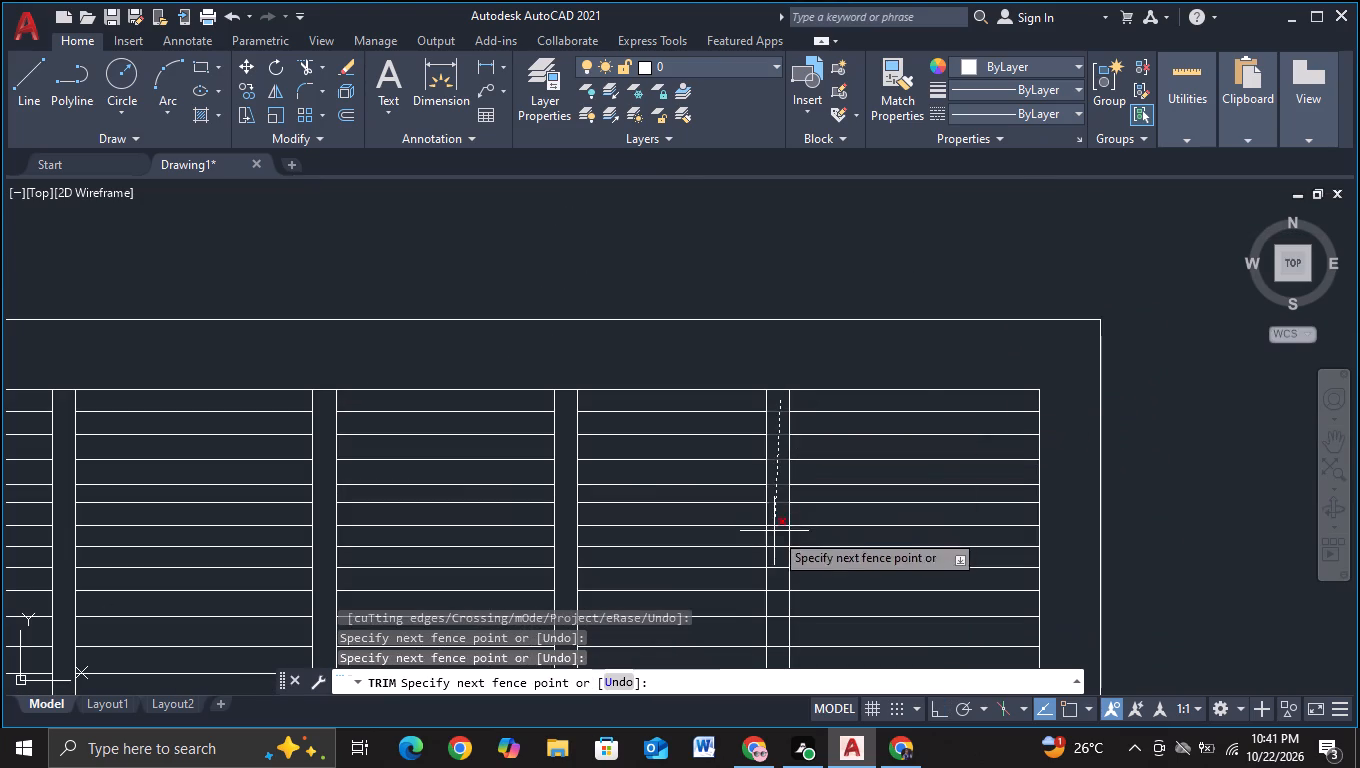
{"action": "scroll", "coordinate": [774, 534], "scroll_direction": "down", "scroll_amount": 2}
{"action": "middle_click_drag", "start_coordinate": [774, 535], "coordinate": [712, 333]}
{"action": "middle_click_drag", "start_coordinate": [704, 523], "coordinate": [638, 403]}
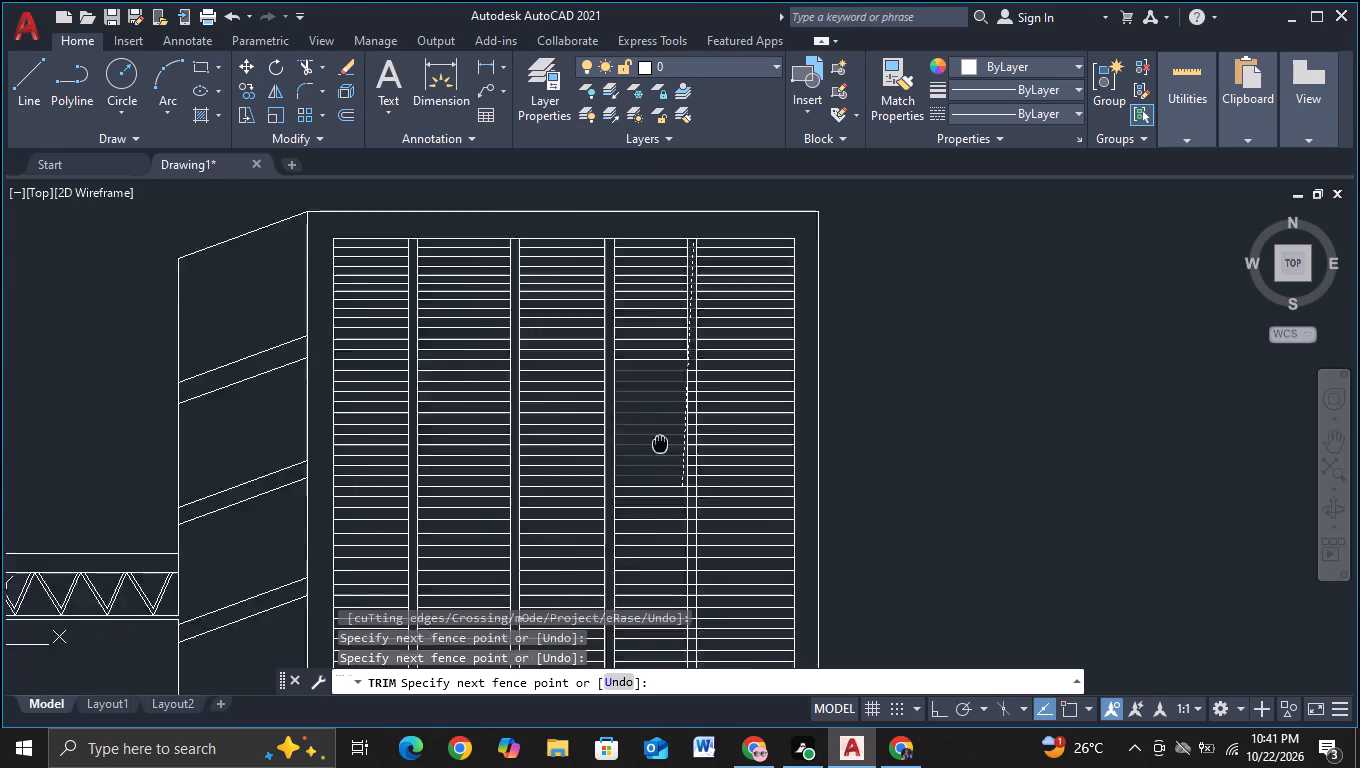
{"action": "middle_click_drag", "start_coordinate": [638, 403], "coordinate": [564, 286]}
{"action": "scroll", "coordinate": [570, 530], "scroll_direction": "up", "scroll_amount": 2}
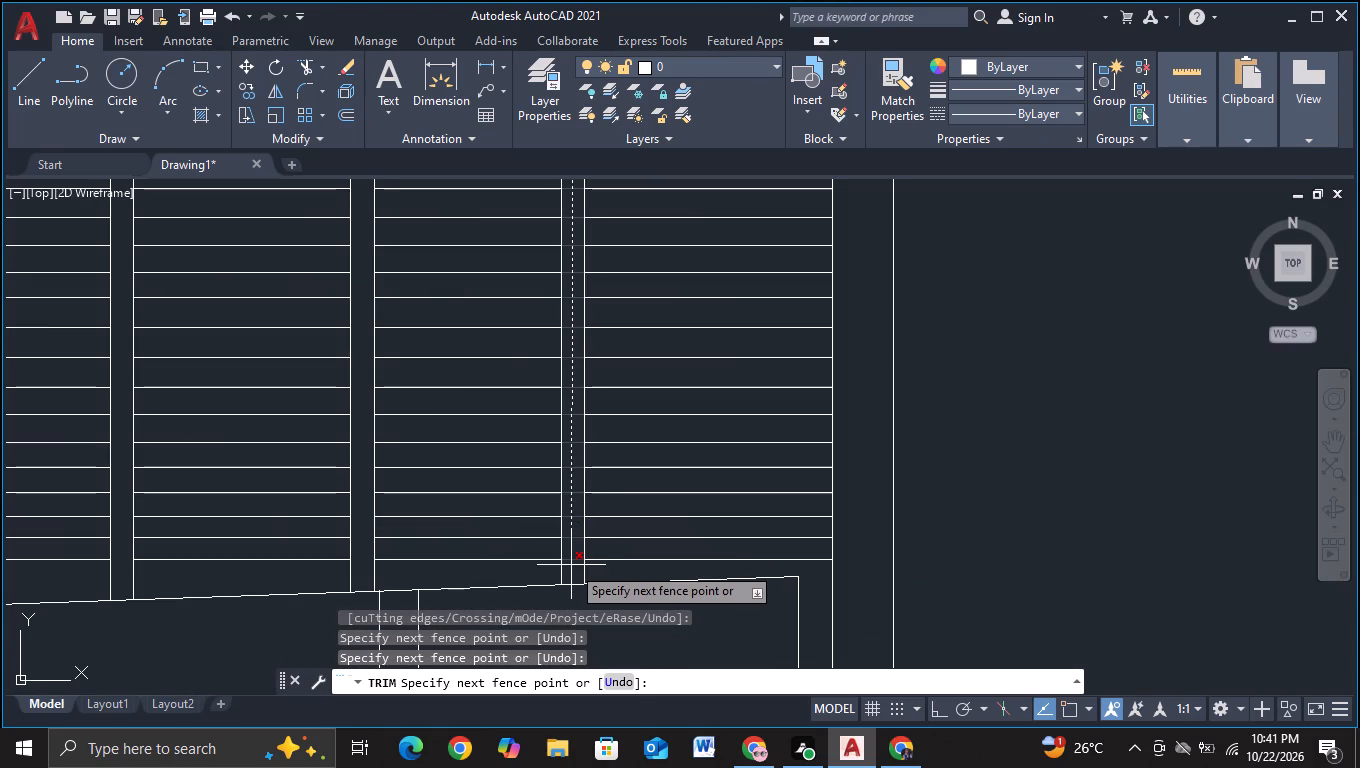
{"action": "left_click", "coordinate": [571, 565]}
{"action": "key", "text": "Escape"}
{"action": "scroll", "coordinate": [577, 563], "scroll_direction": "down", "scroll_amount": 3}
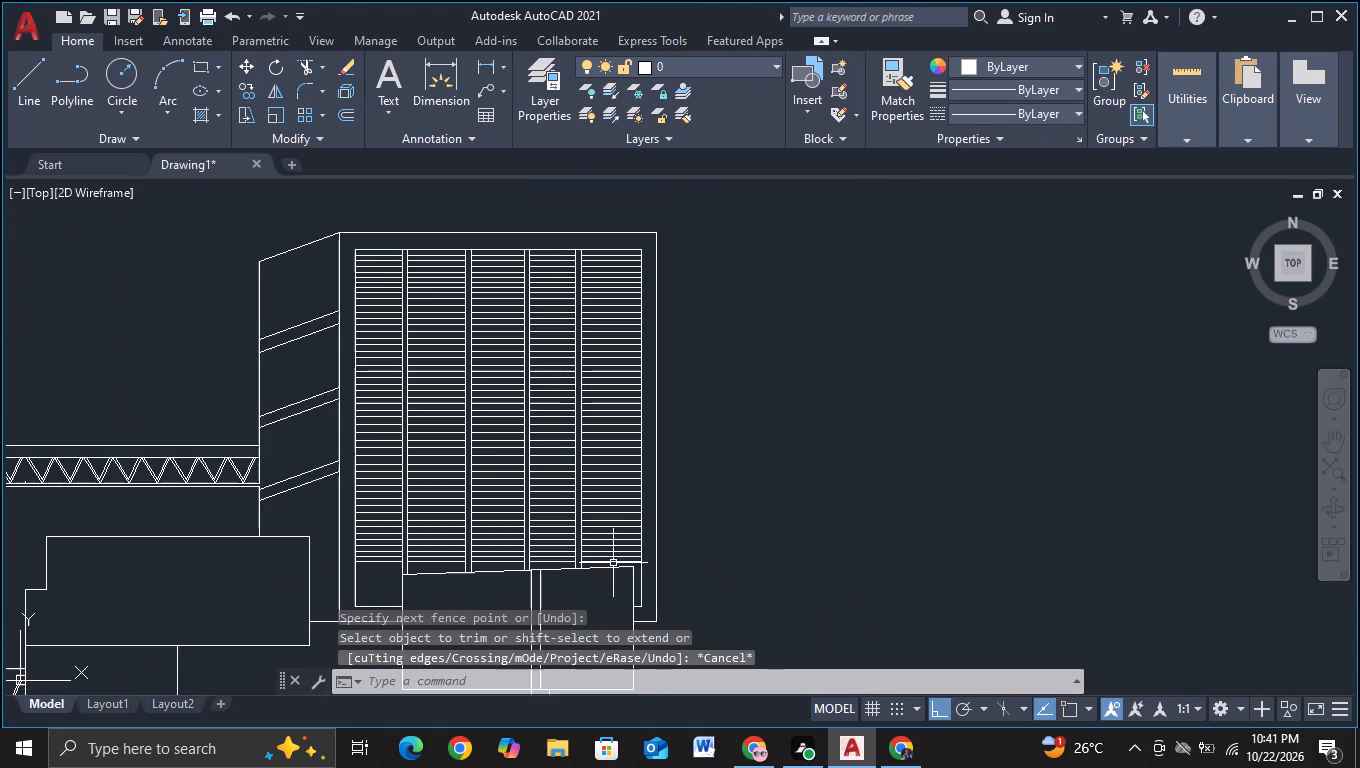
Draw a vertical line near the left side of the stepped block, from just above its top edge to below its bottom edge.
{"action": "middle_click_drag", "start_coordinate": [588, 601], "coordinate": [624, 504]}
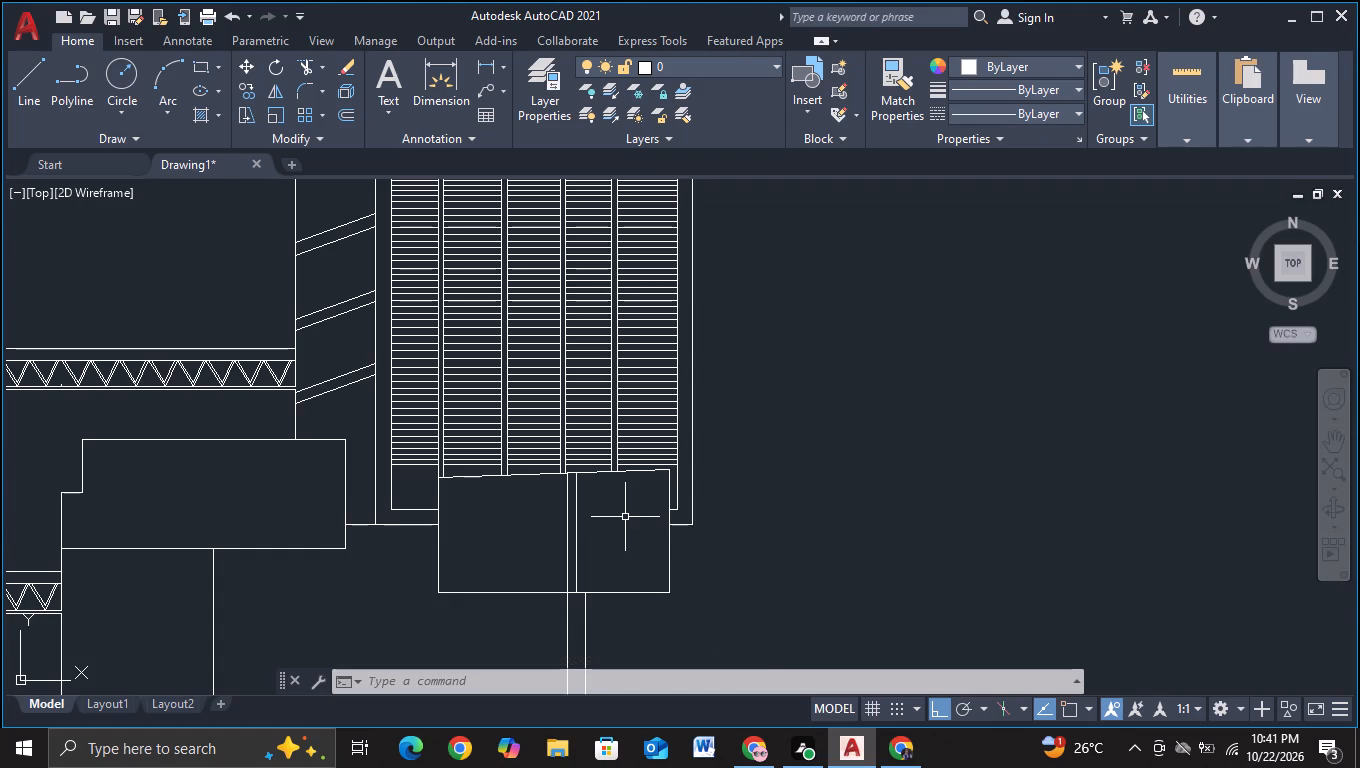
{"action": "scroll", "coordinate": [625, 517], "scroll_direction": "down", "scroll_amount": 2}
{"action": "middle_click_drag", "start_coordinate": [734, 490], "coordinate": [733, 411]}
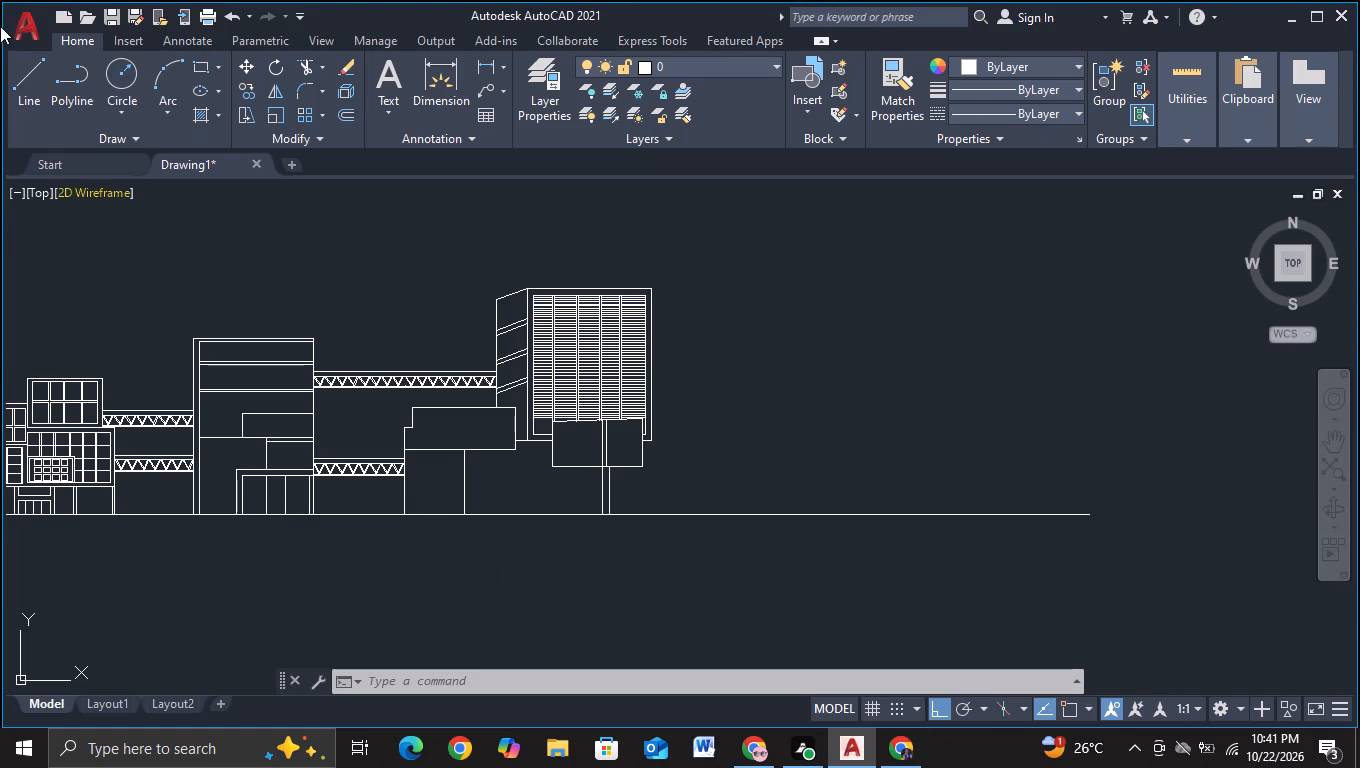
{"action": "left_click", "coordinate": [19, 93]}
{"action": "scroll", "coordinate": [537, 582], "scroll_direction": "up", "scroll_amount": 1}
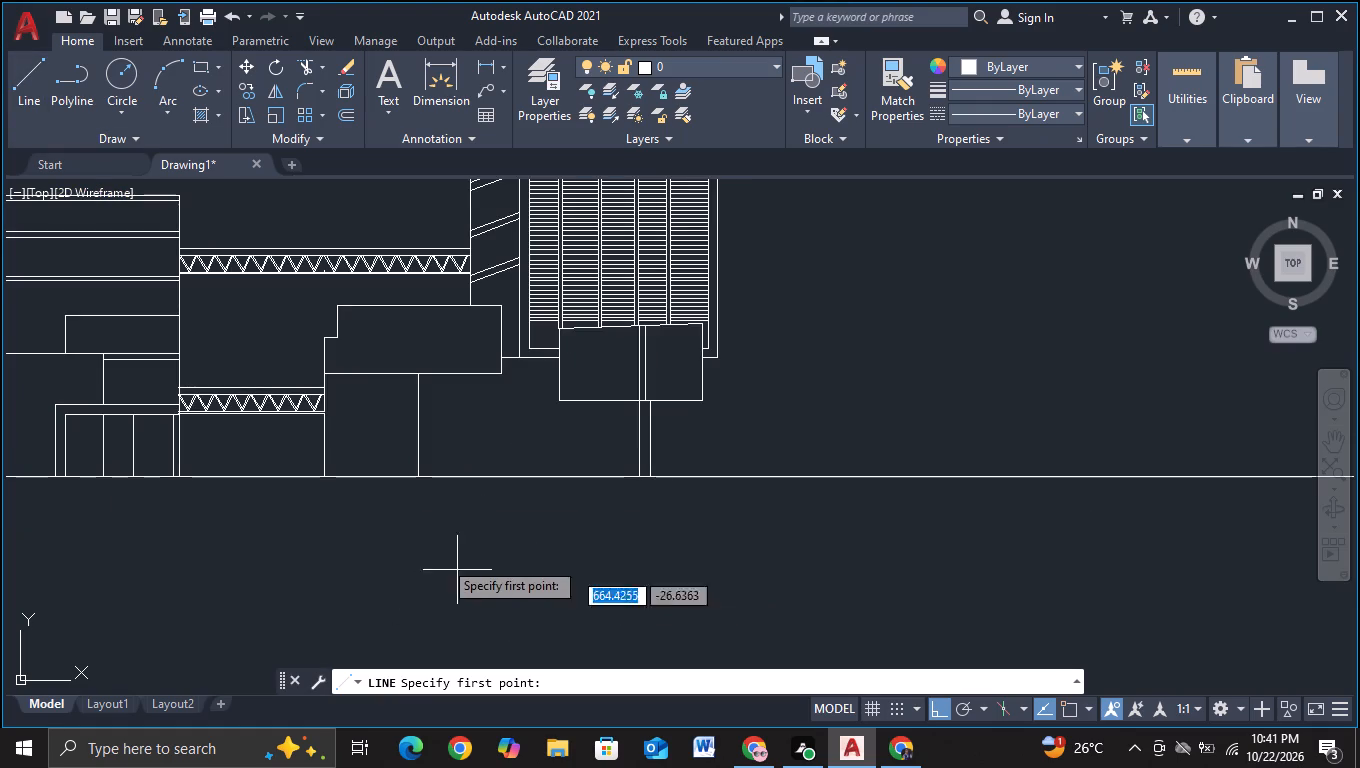
{"action": "middle_click_drag", "start_coordinate": [425, 533], "coordinate": [440, 546]}
{"action": "scroll", "coordinate": [391, 472], "scroll_direction": "up", "scroll_amount": 1}
{"action": "middle_click_drag", "start_coordinate": [378, 451], "coordinate": [360, 535]}
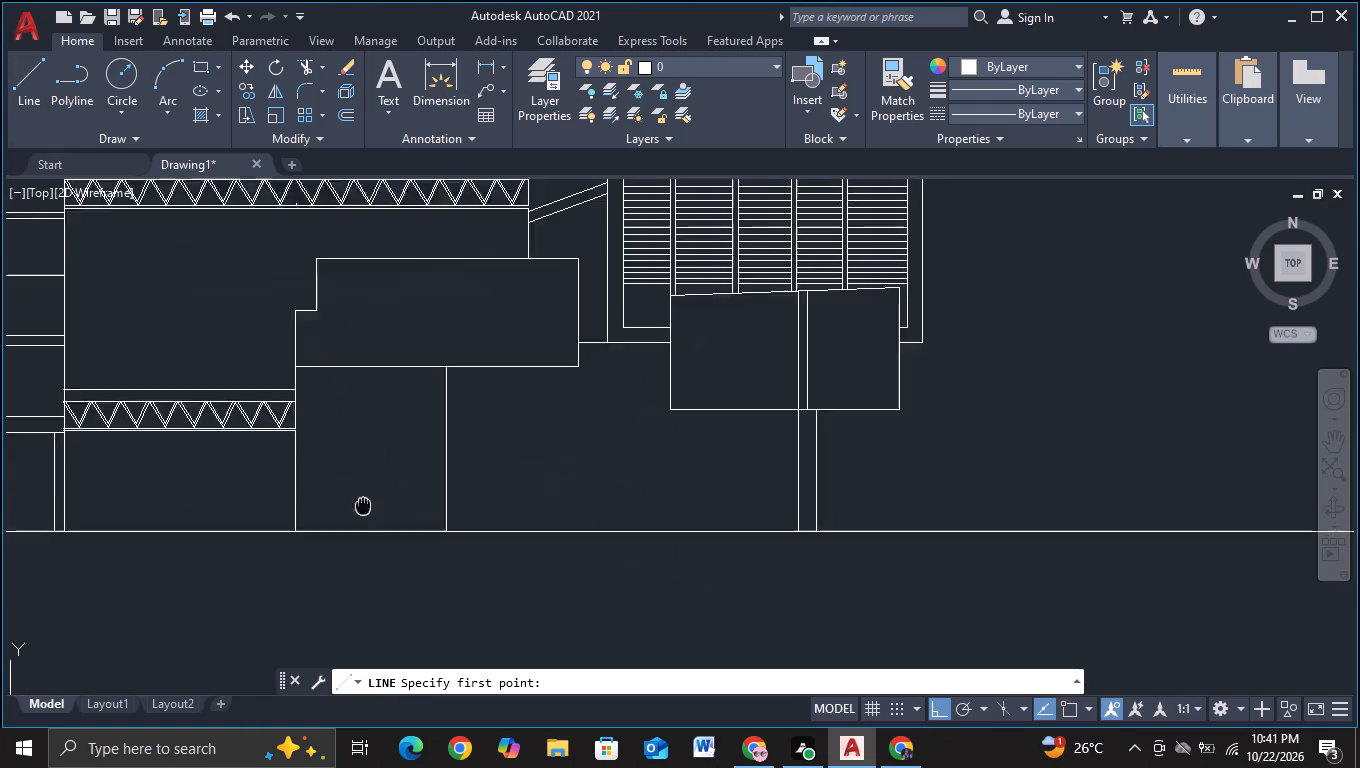
{"action": "middle_click_drag", "start_coordinate": [360, 535], "coordinate": [358, 551]}
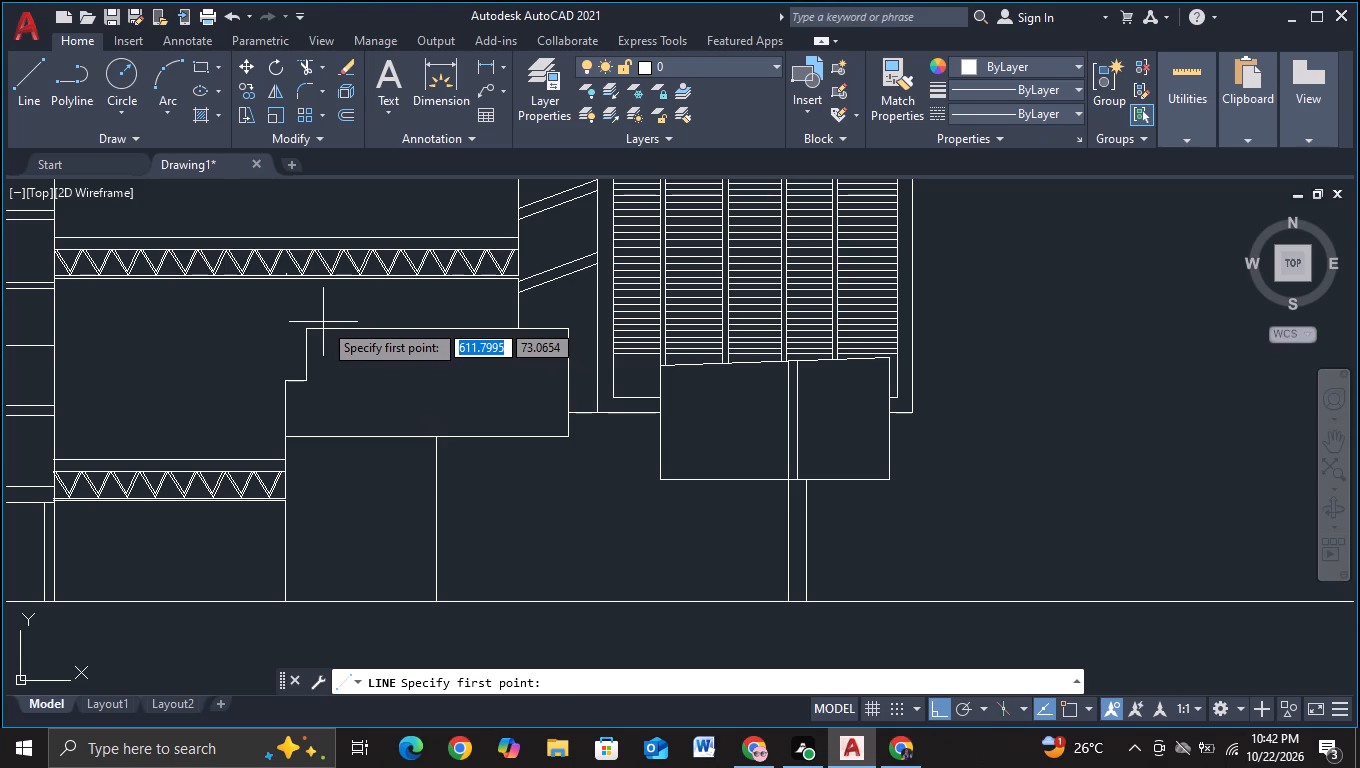
{"action": "left_click", "coordinate": [323, 322]}
{"action": "left_click", "coordinate": [325, 505]}
{"action": "key", "text": "Escape"}
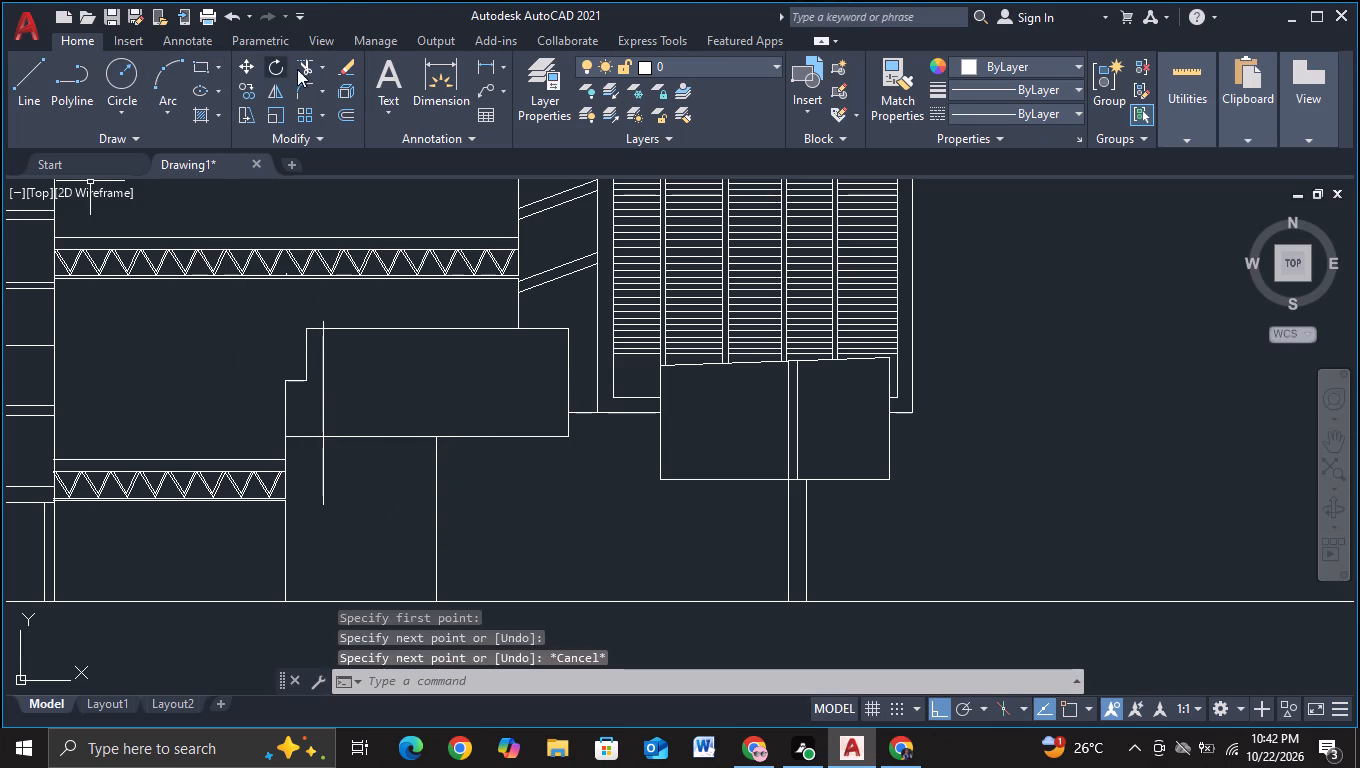
Trim the short end of the new vertical line that projects above the stepped block's top edge.
{"action": "left_click", "coordinate": [304, 60]}
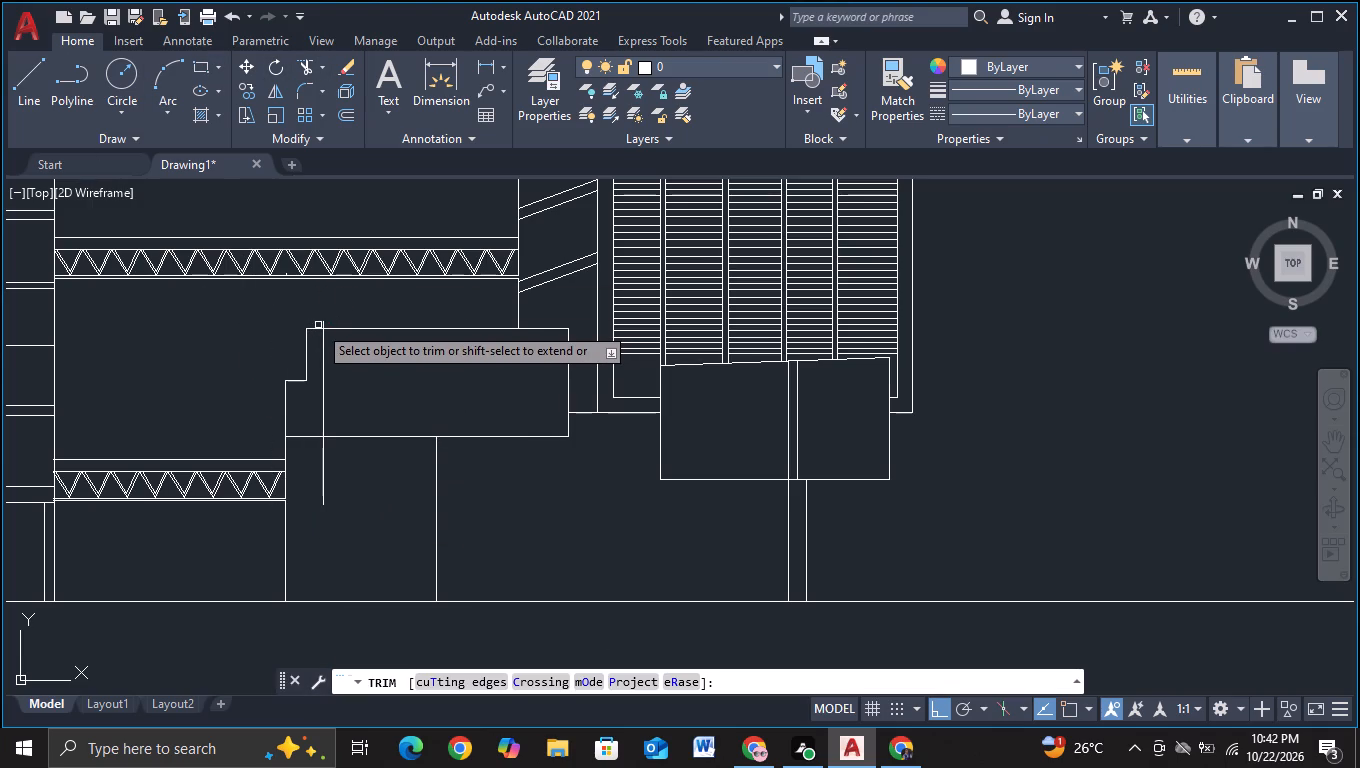
{"action": "left_click", "coordinate": [325, 324]}
{"action": "scroll", "coordinate": [307, 287], "scroll_direction": "up", "scroll_amount": 2}
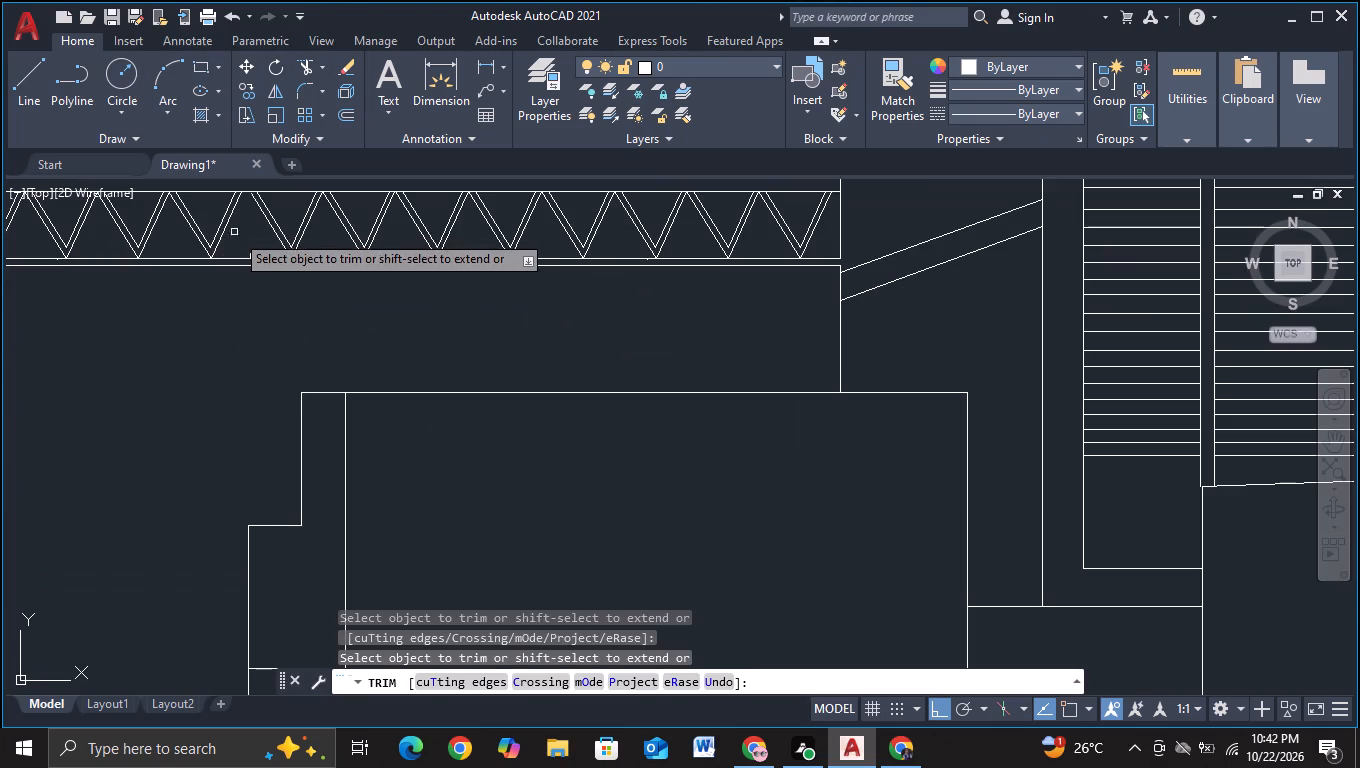
{"action": "left_click", "coordinate": [249, 253]}
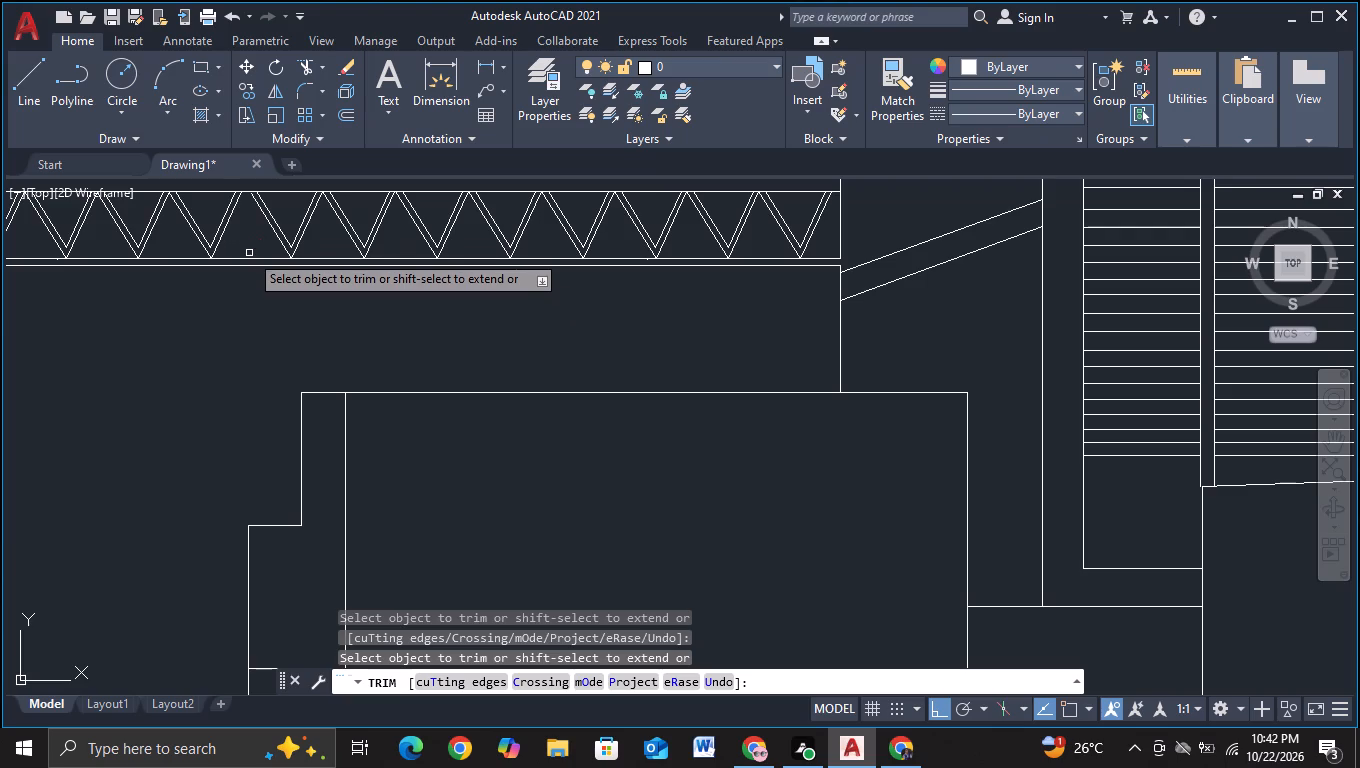
{"action": "key", "text": "Escape"}
Extend the lower end of the stepped block's vertical line down to the ground line.
{"action": "middle_click_drag", "start_coordinate": [418, 476], "coordinate": [404, 318]}
{"action": "scroll", "coordinate": [402, 364], "scroll_direction": "down", "scroll_amount": 1}
{"action": "middle_click_drag", "start_coordinate": [405, 386], "coordinate": [399, 307]}
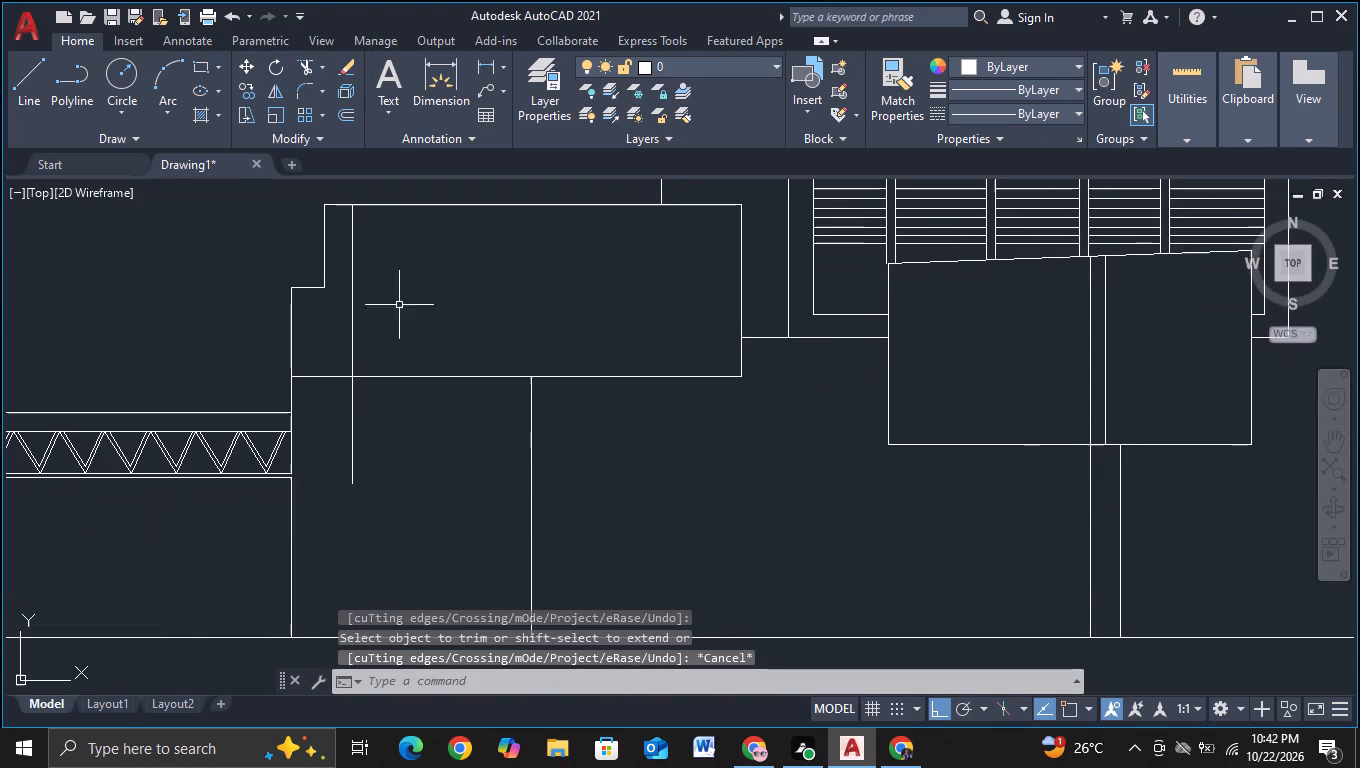
{"action": "key", "text": "e"}
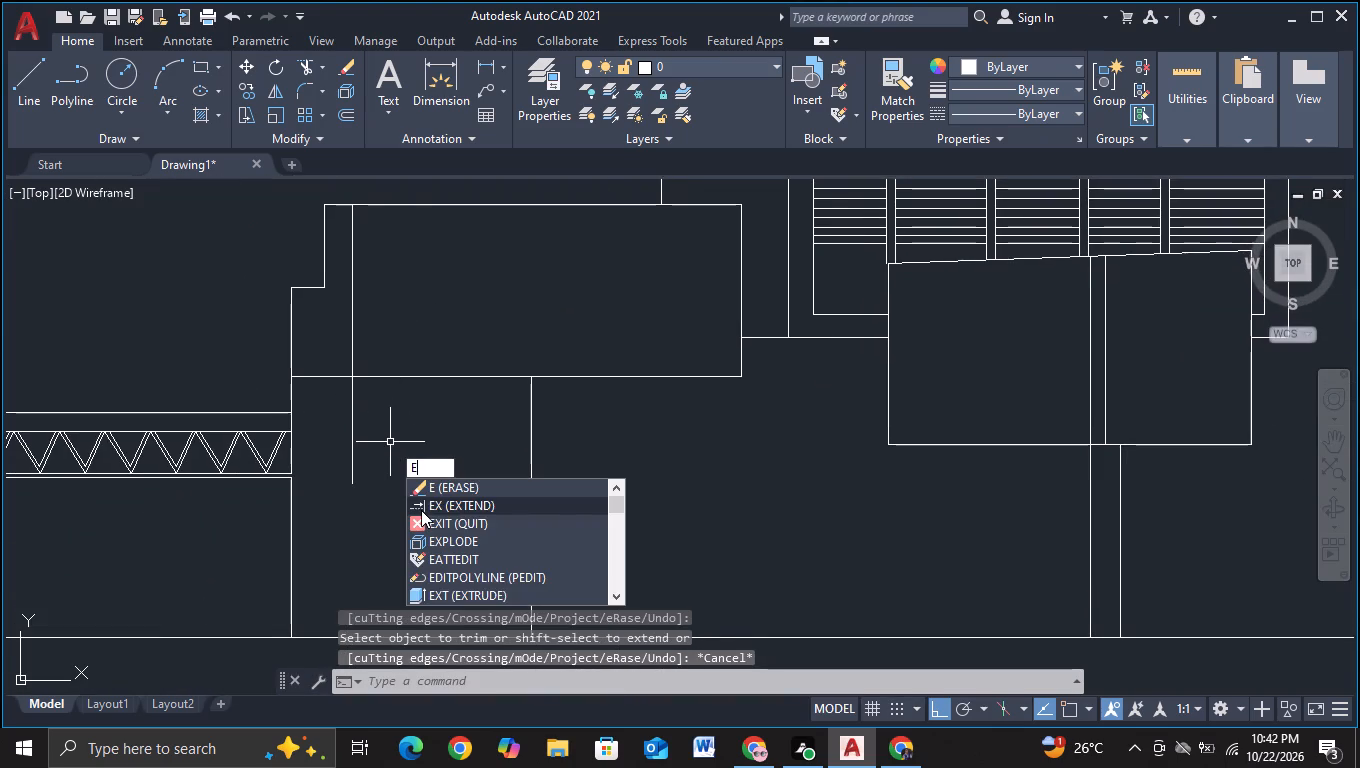
{"action": "left_click", "coordinate": [421, 510]}
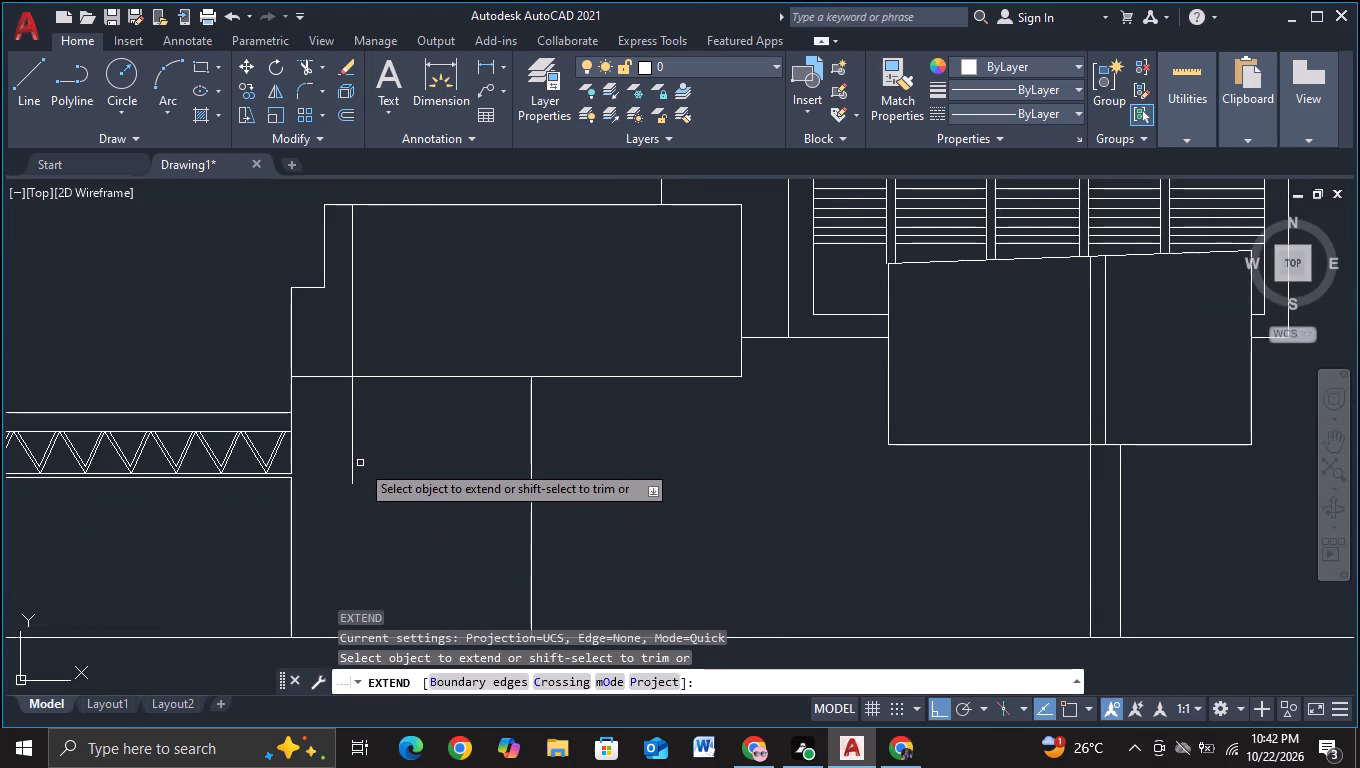
{"action": "left_click", "coordinate": [352, 473]}
{"action": "scroll", "coordinate": [375, 482], "scroll_direction": "down", "scroll_amount": 2}
{"action": "key", "text": "Escape"}
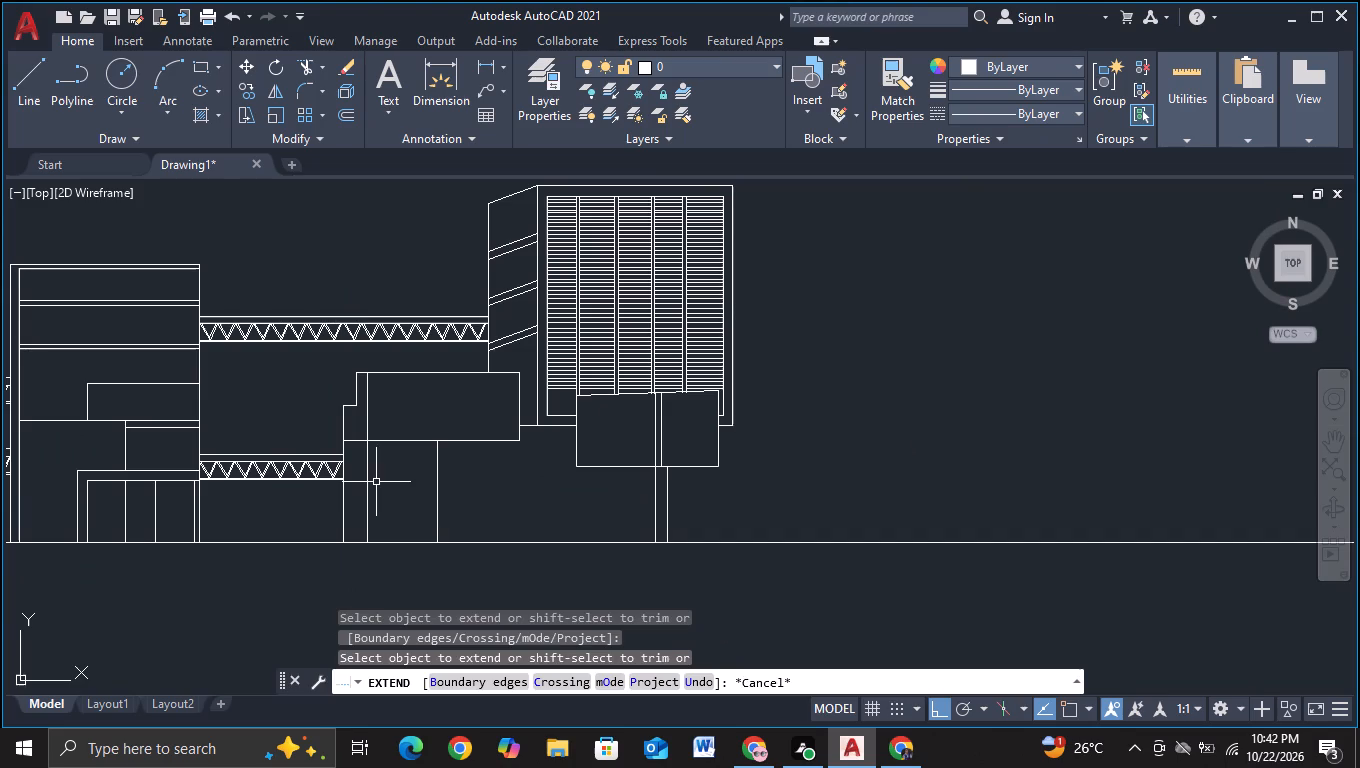
Copy the stepped block's full-height vertical line ten times towards the tower, spacing the copies about 2 units apart.
{"action": "left_click", "coordinate": [367, 496]}
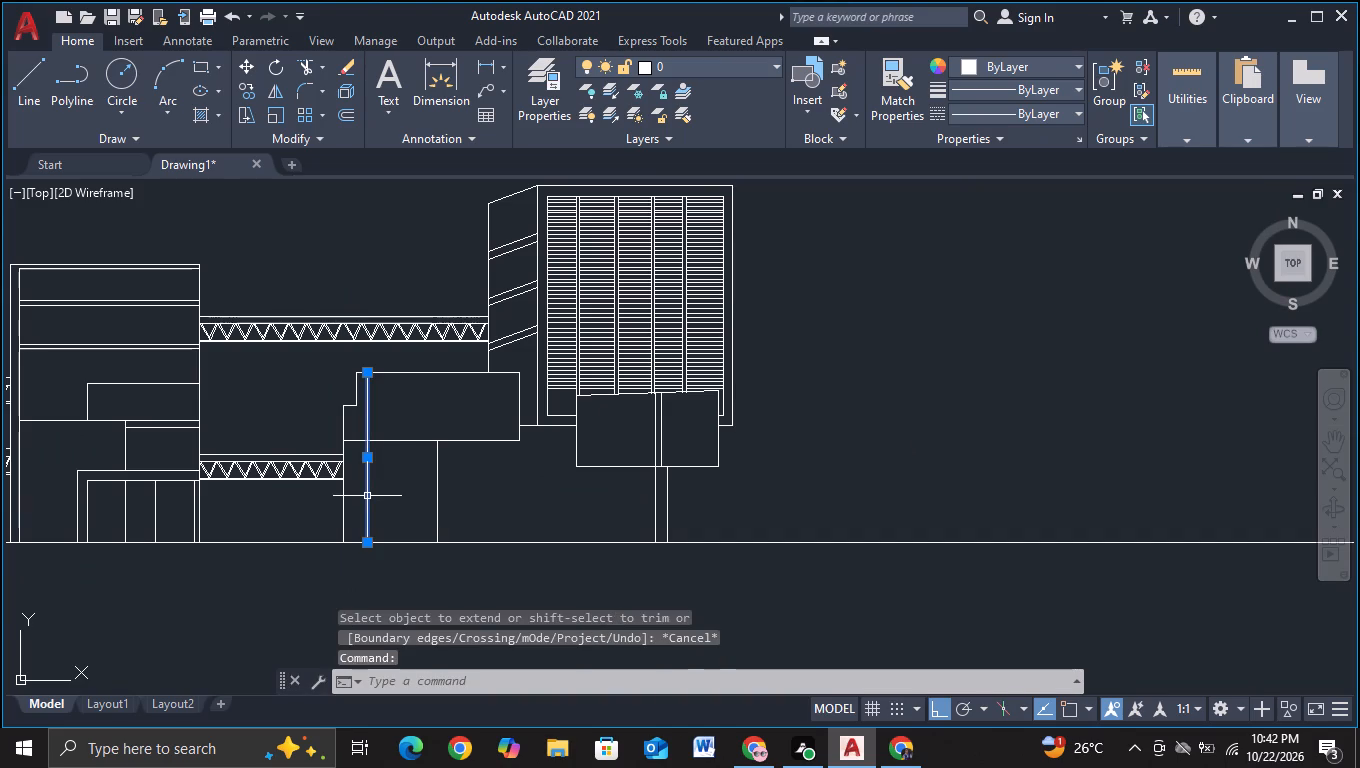
{"action": "key", "text": "c"}
{"action": "left_click", "coordinate": [403, 555]}
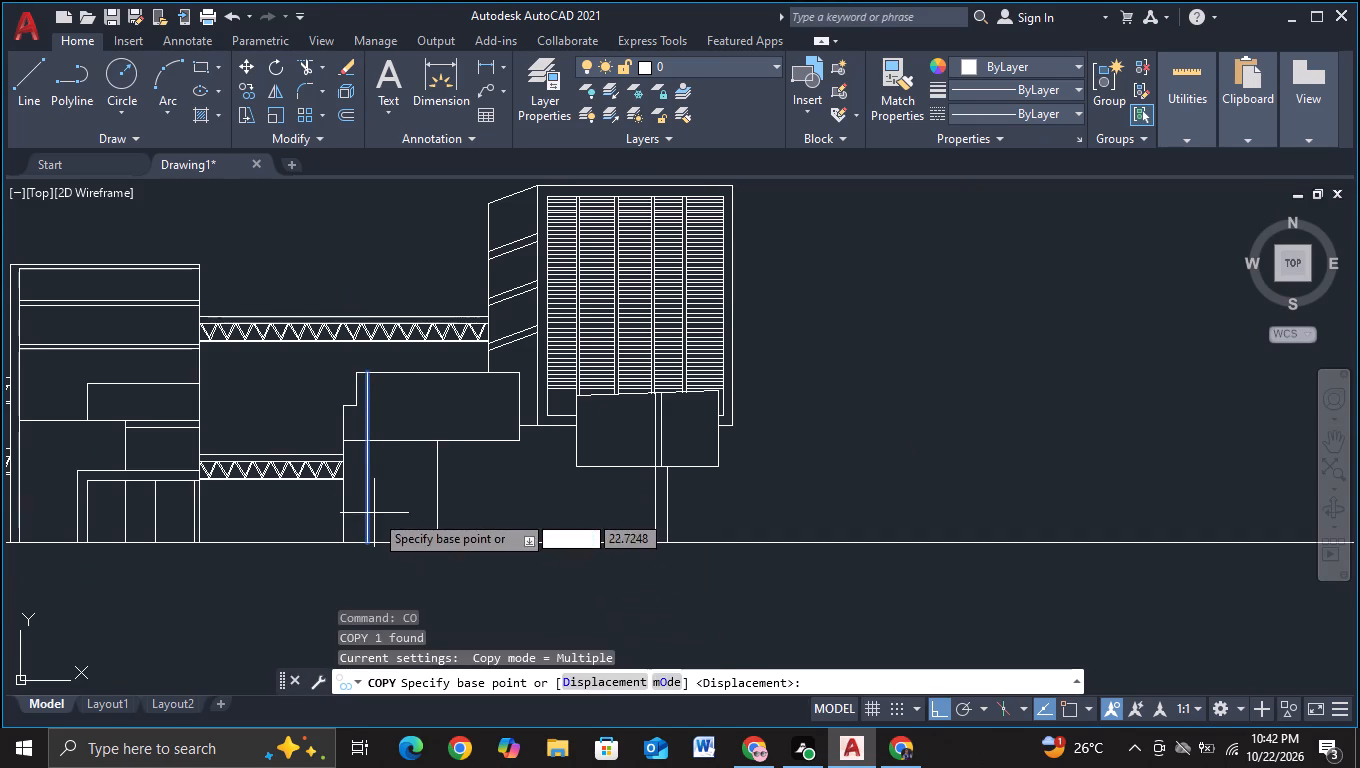
{"action": "left_click", "coordinate": [374, 513]}
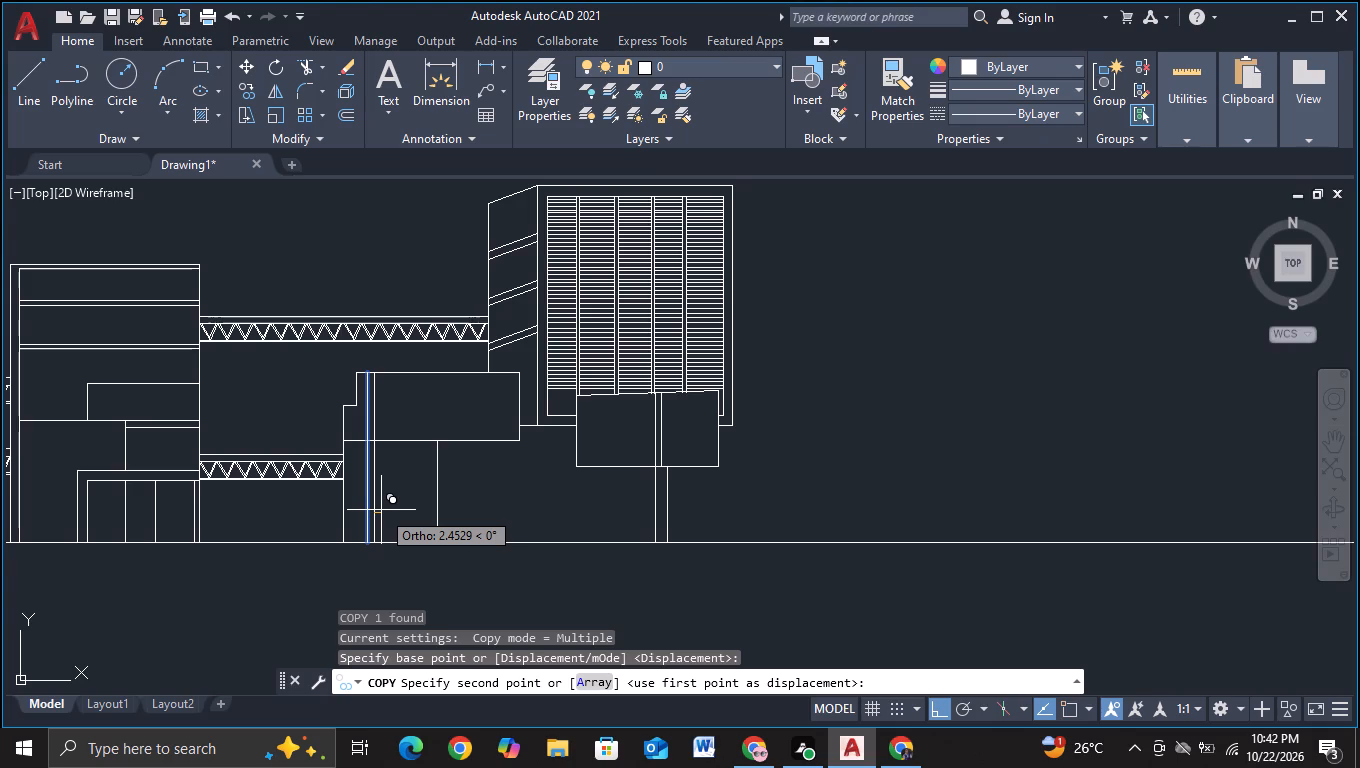
{"action": "left_click", "coordinate": [381, 510]}
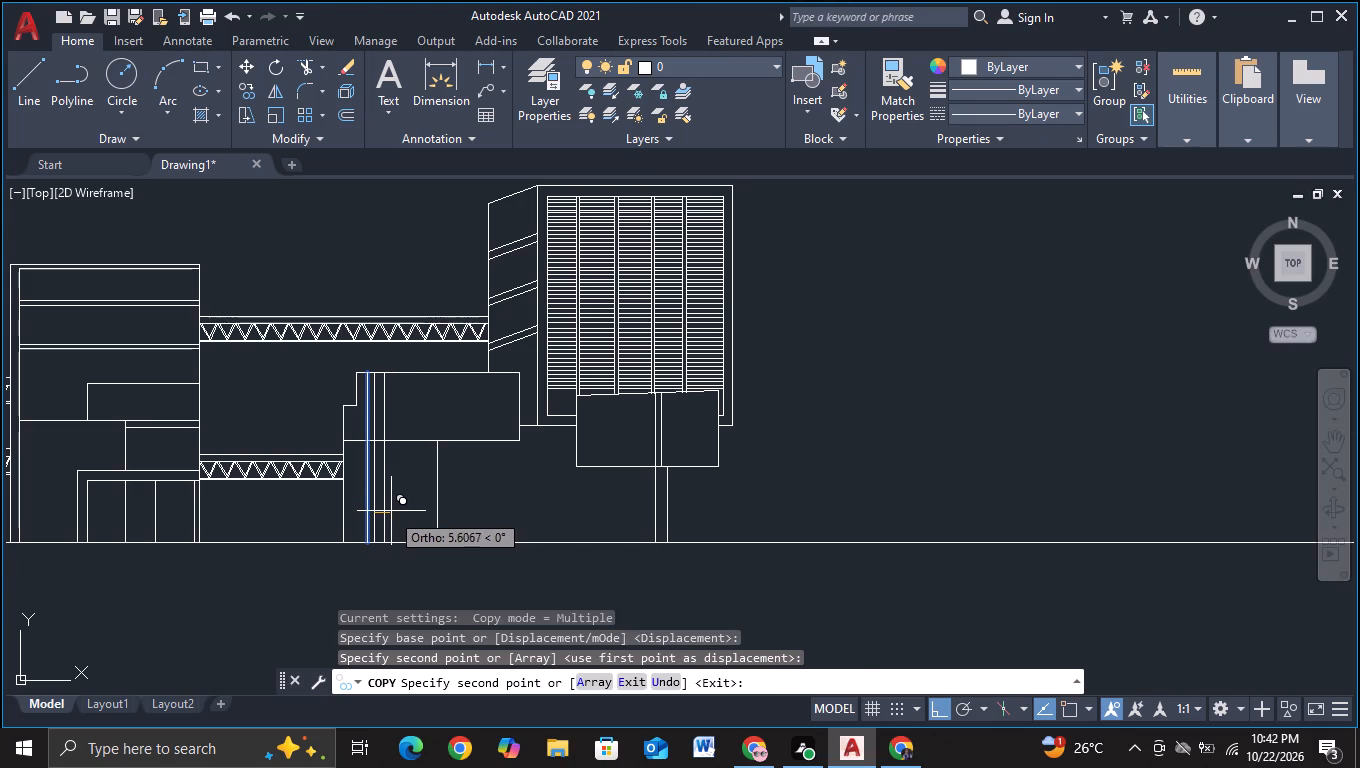
{"action": "left_click", "coordinate": [388, 514]}
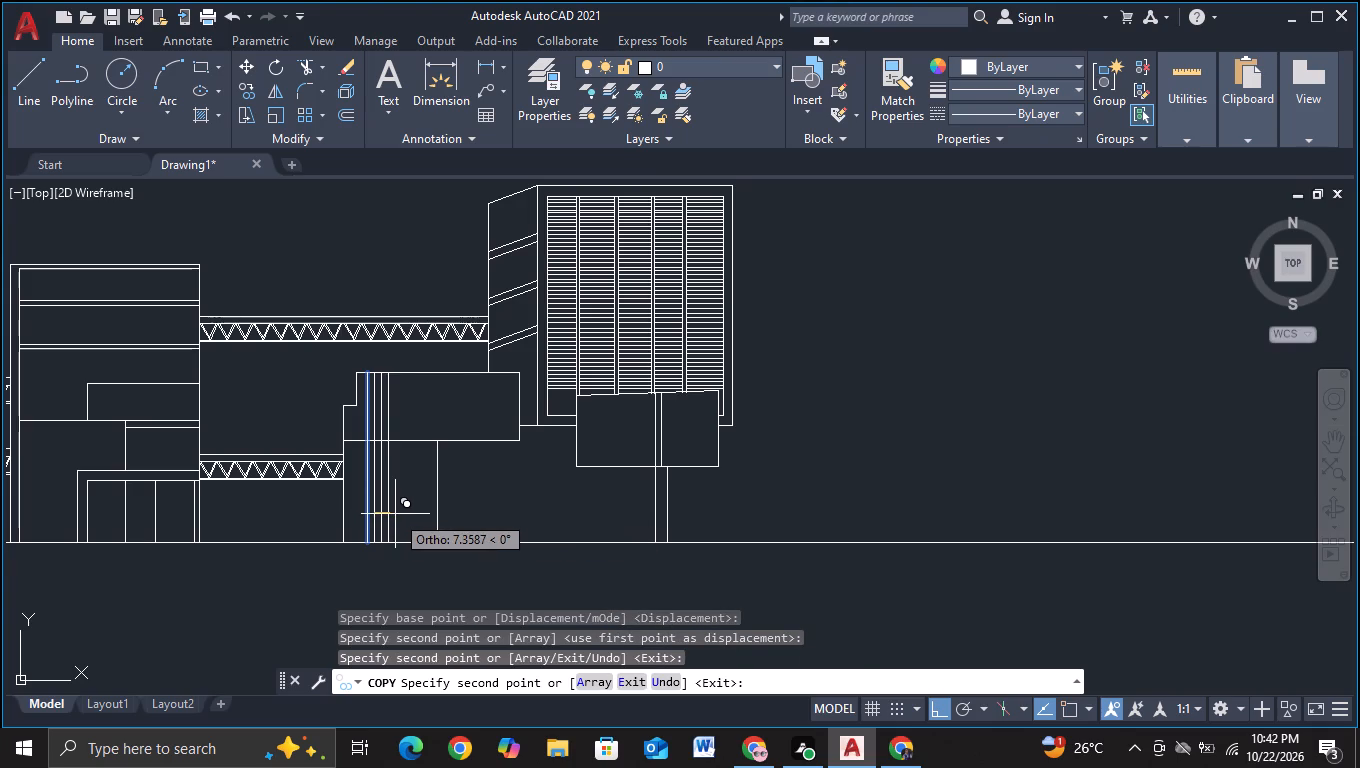
{"action": "left_click", "coordinate": [395, 514]}
{"action": "left_click", "coordinate": [401, 514]}
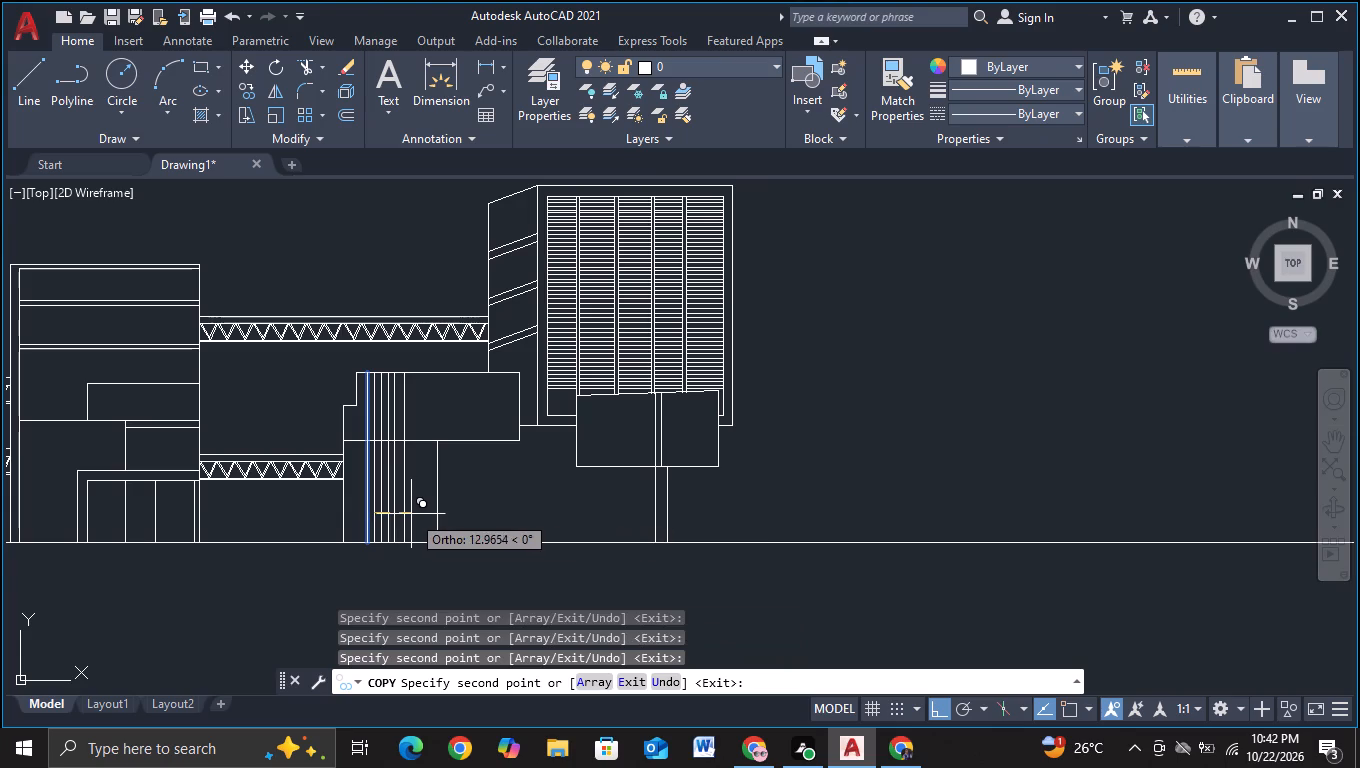
{"action": "left_click", "coordinate": [407, 515]}
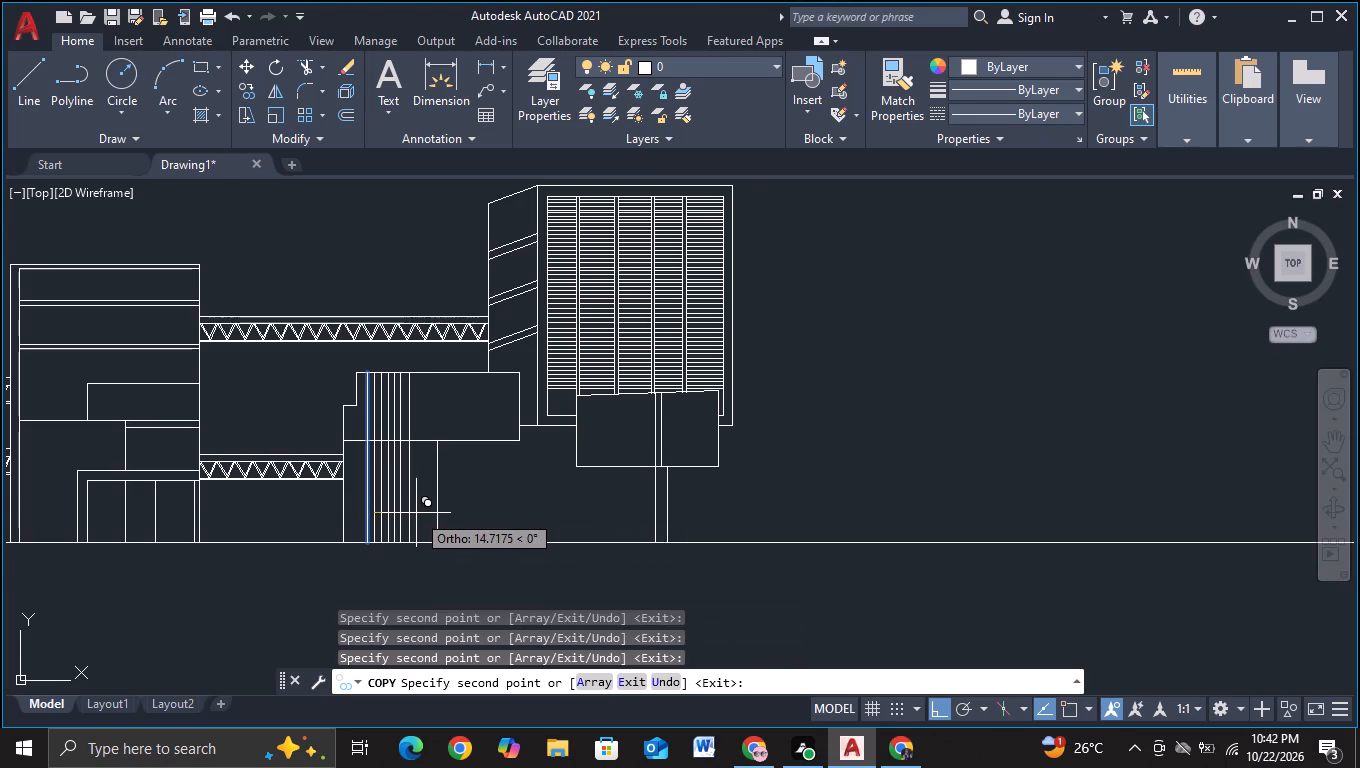
{"action": "left_click", "coordinate": [414, 513]}
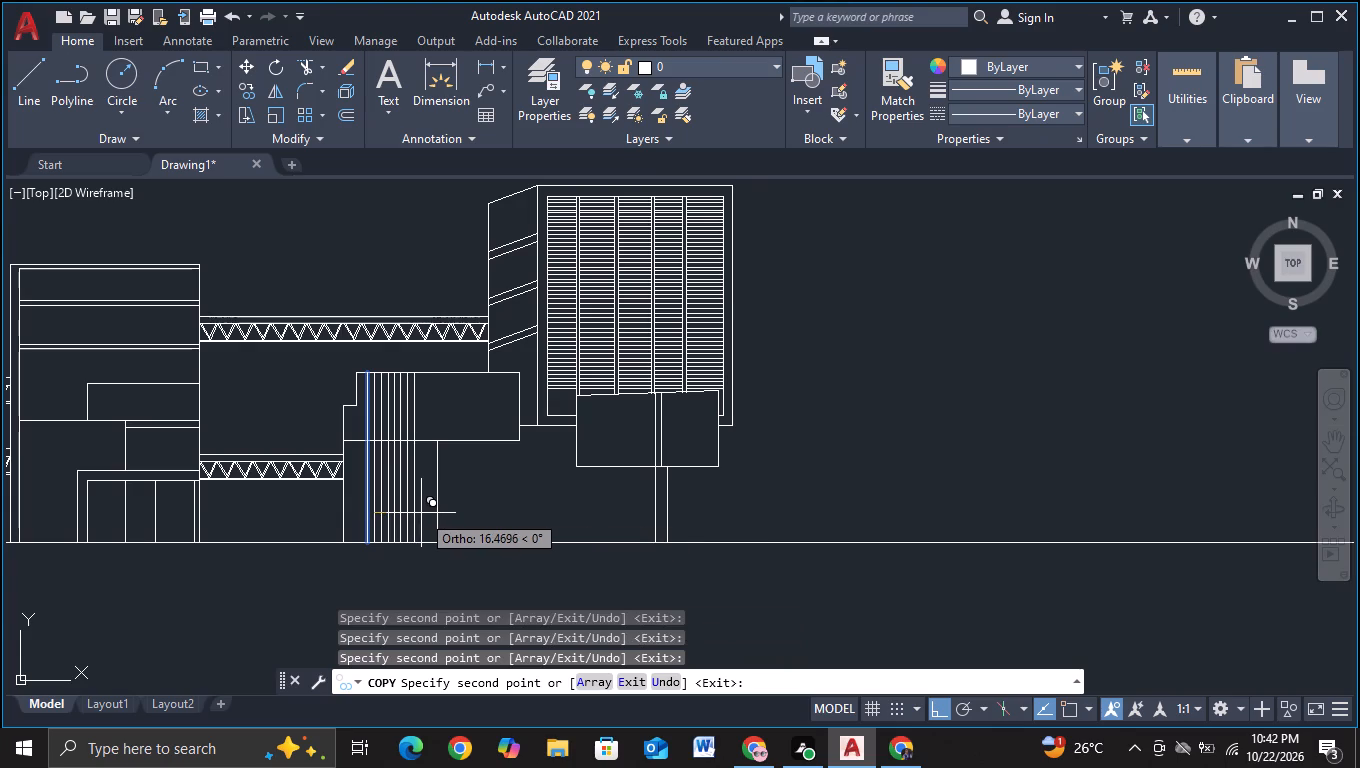
{"action": "left_click", "coordinate": [420, 513]}
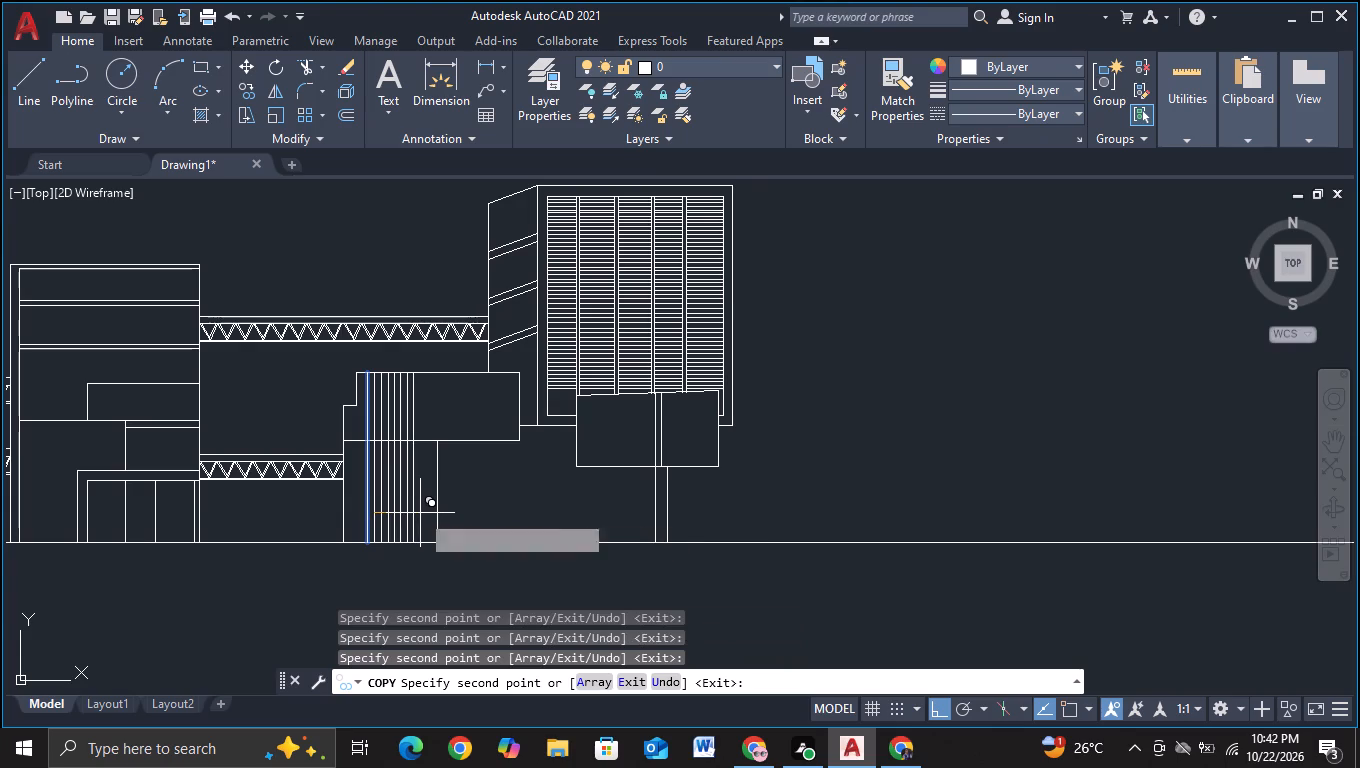
{"action": "left_click", "coordinate": [426, 512]}
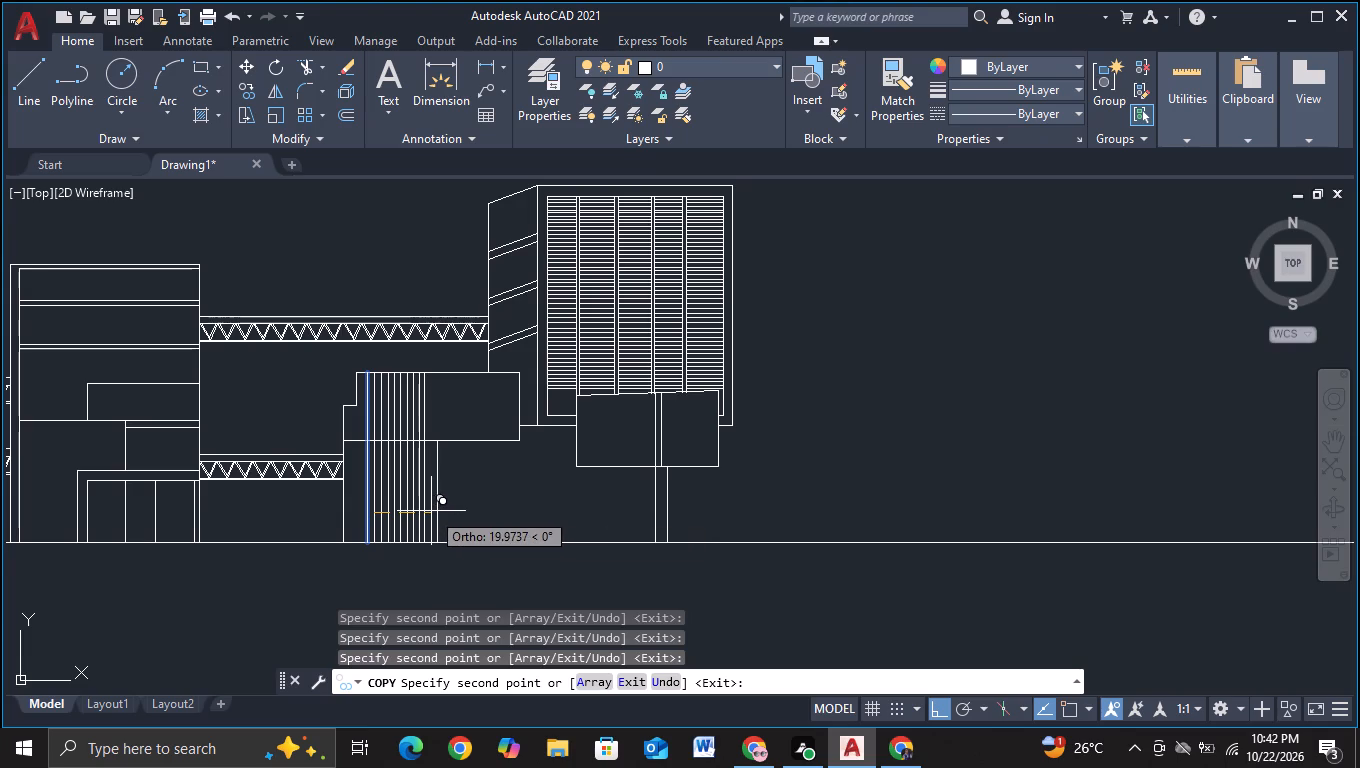
{"action": "left_click", "coordinate": [431, 511]}
{"action": "left_click", "coordinate": [436, 509]}
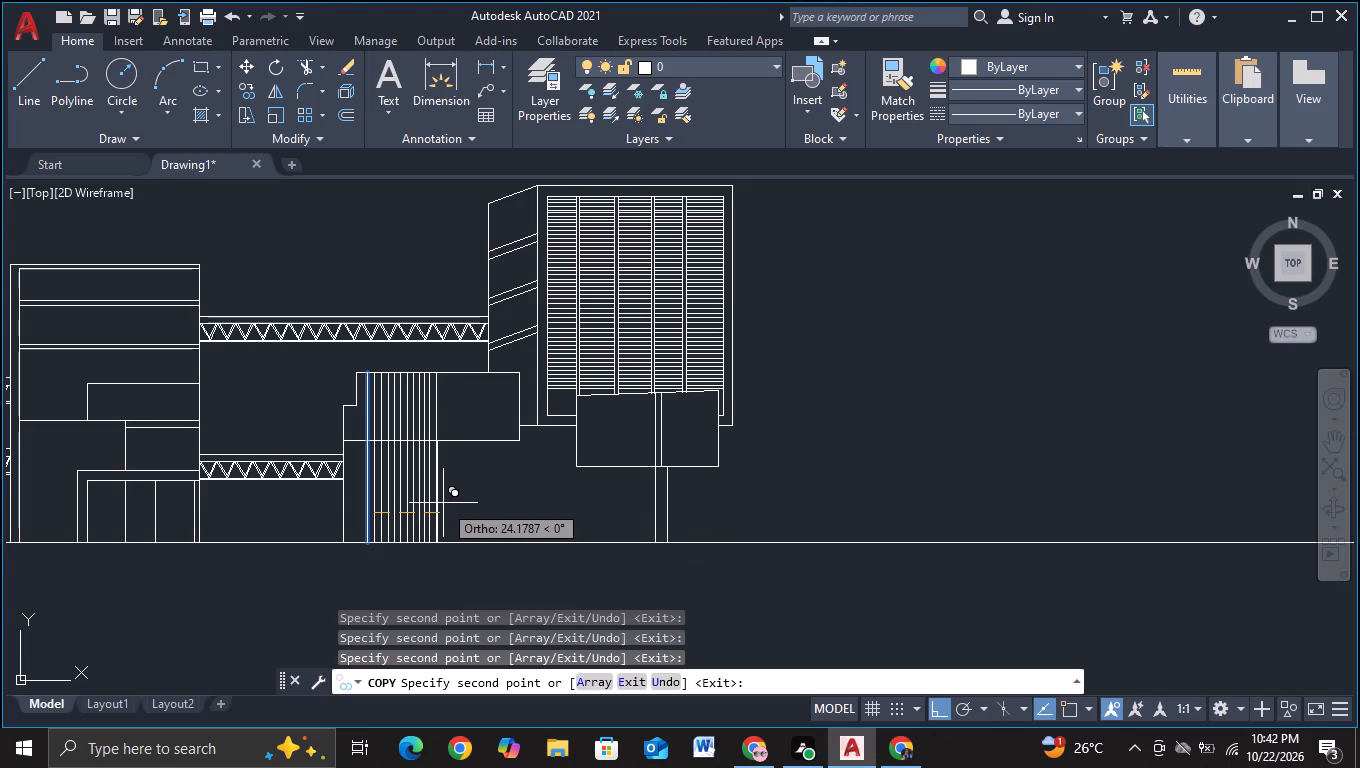
{"action": "key", "text": "Escape"}
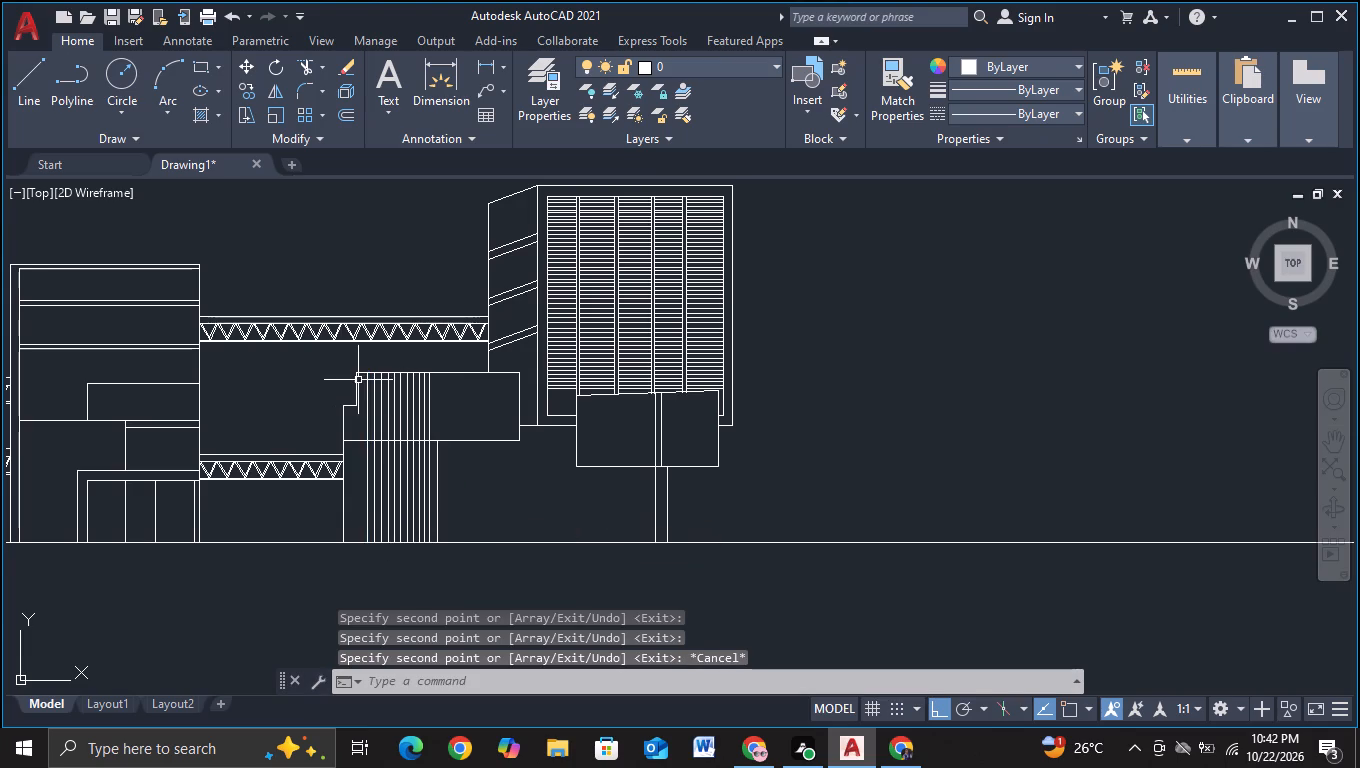
Trim all the vertical cladding lines below the stepped block's bottom edge with a fence, leaving them only within the upper volume.
{"action": "left_click", "coordinate": [308, 69]}
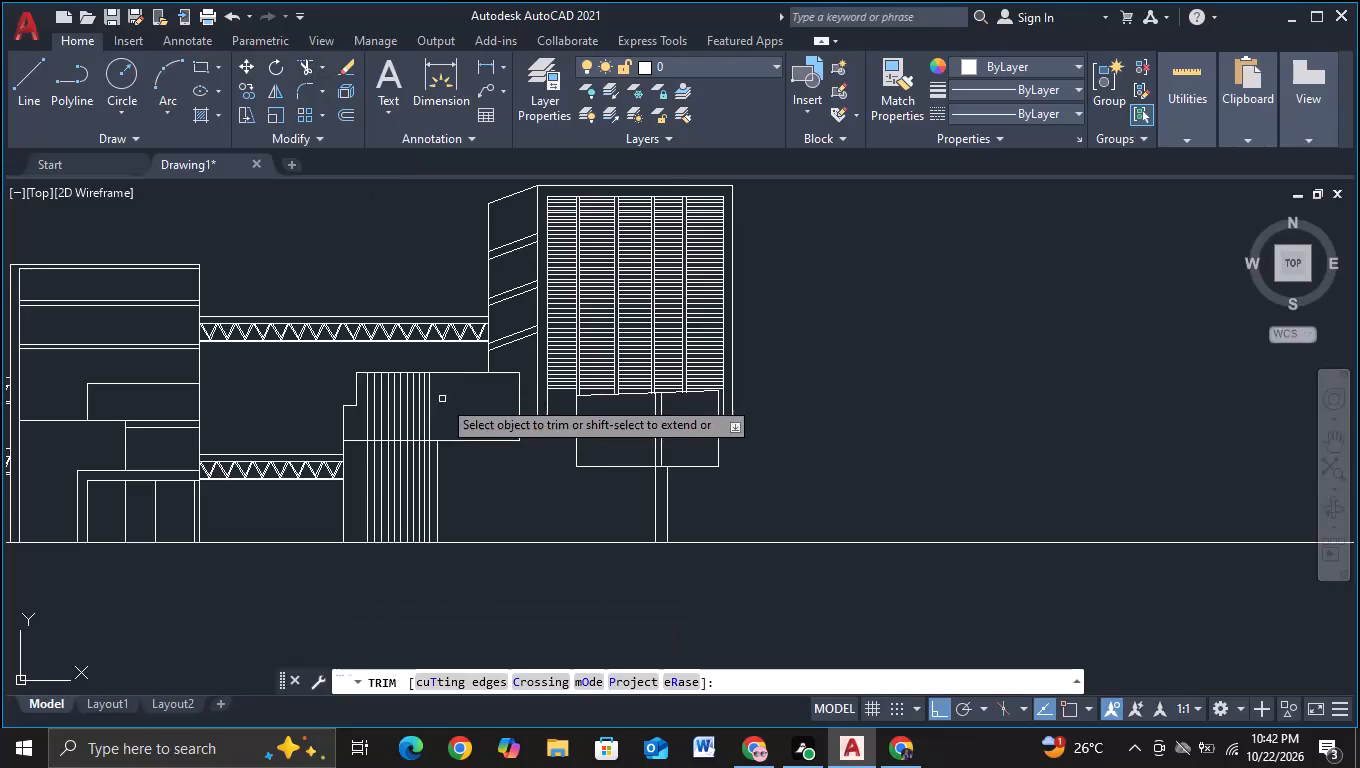
{"action": "scroll", "coordinate": [445, 409], "scroll_direction": "up", "scroll_amount": 1}
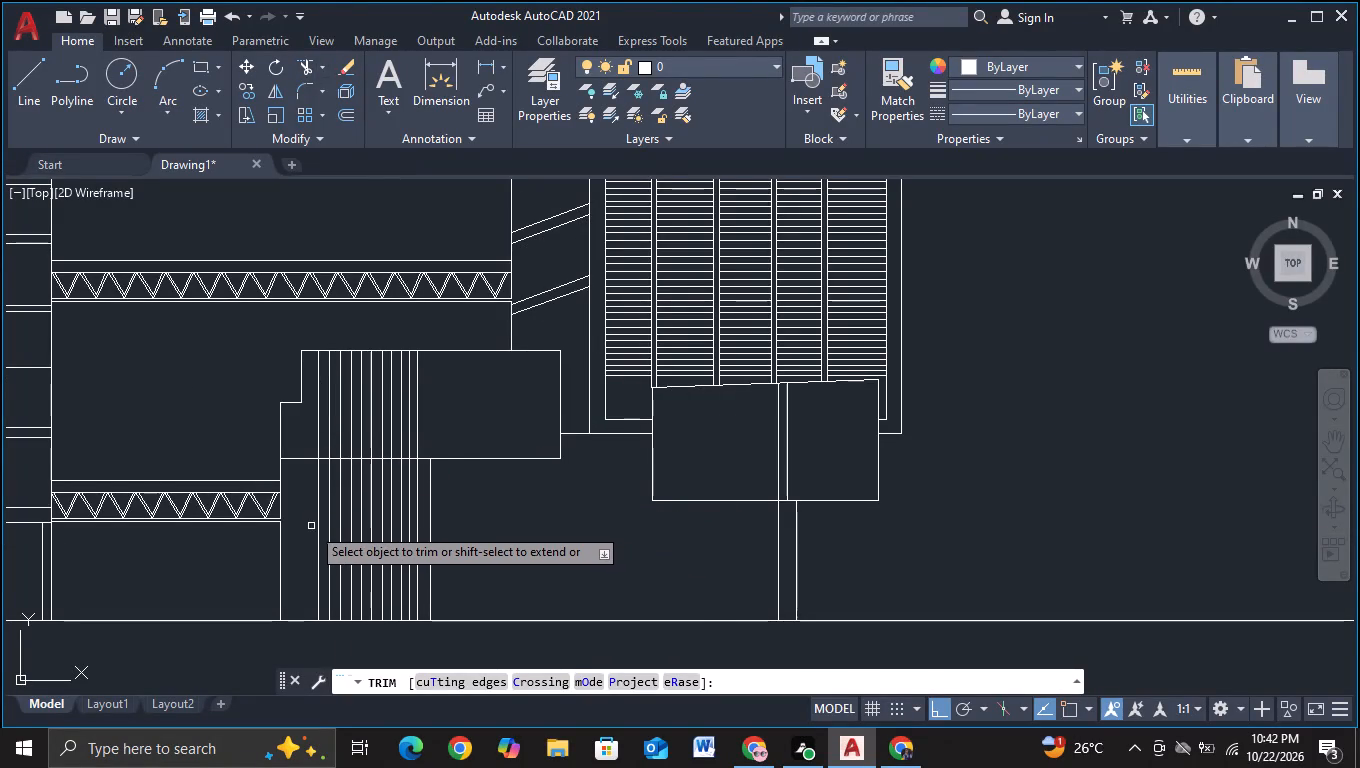
{"action": "left_click_drag", "start_coordinate": [310, 526], "coordinate": [418, 518]}
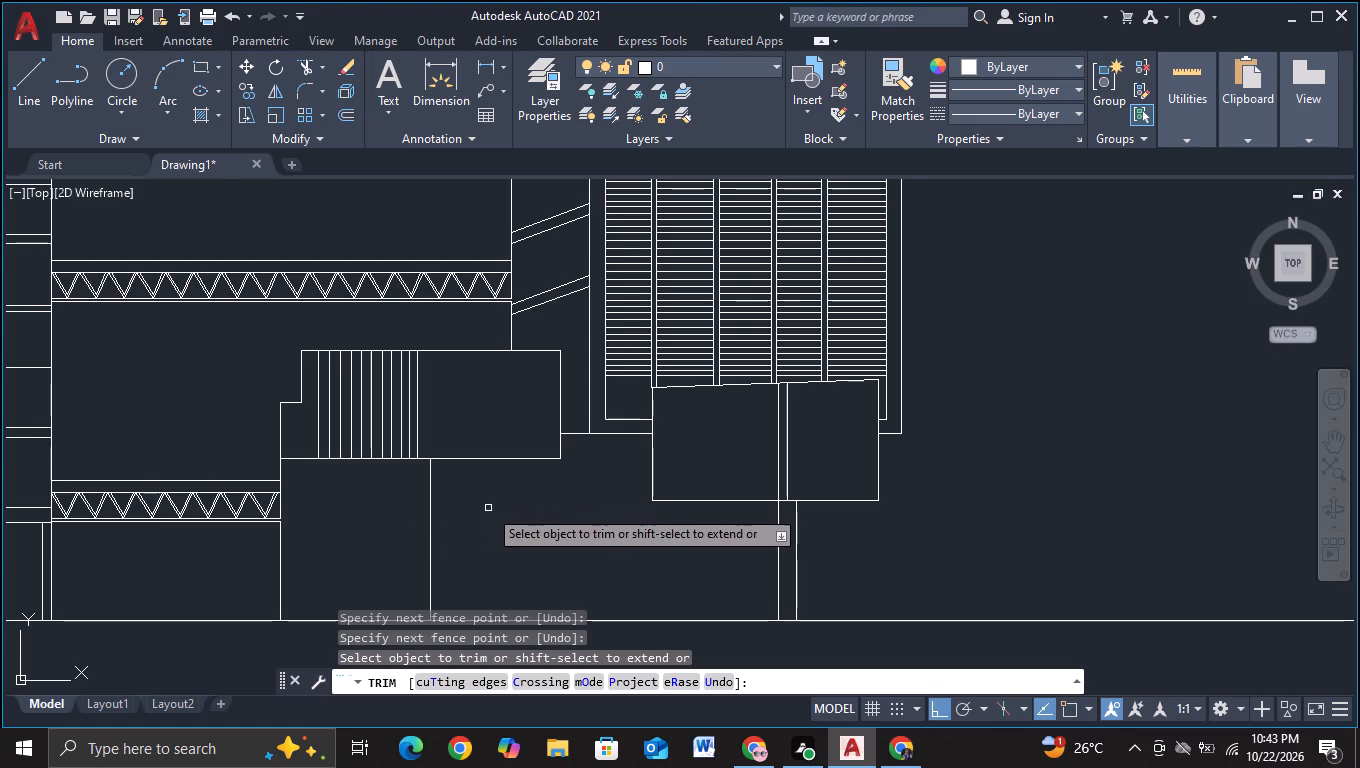
{"action": "middle_click_drag", "start_coordinate": [488, 510], "coordinate": [441, 448]}
{"action": "scroll", "coordinate": [432, 460], "scroll_direction": "down", "scroll_amount": 2}
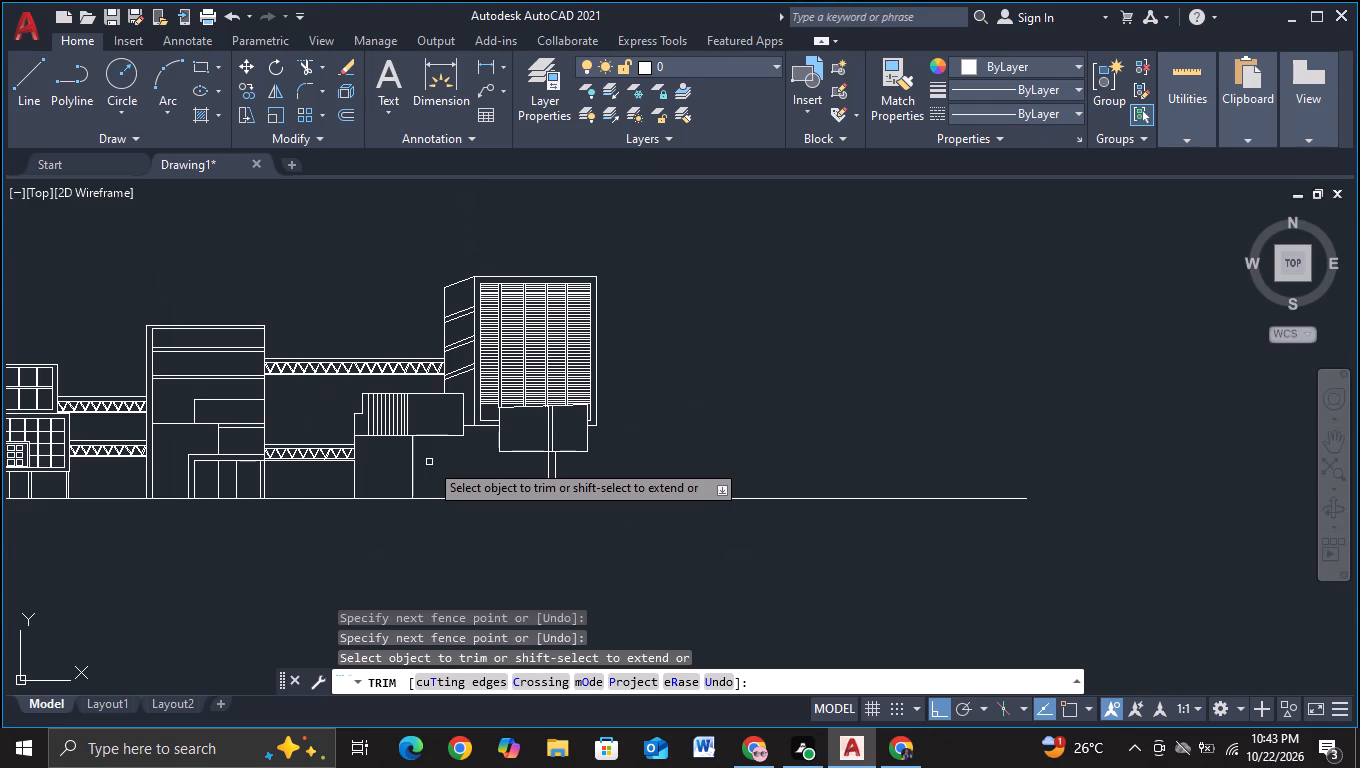
{"action": "key", "text": "Escape"}
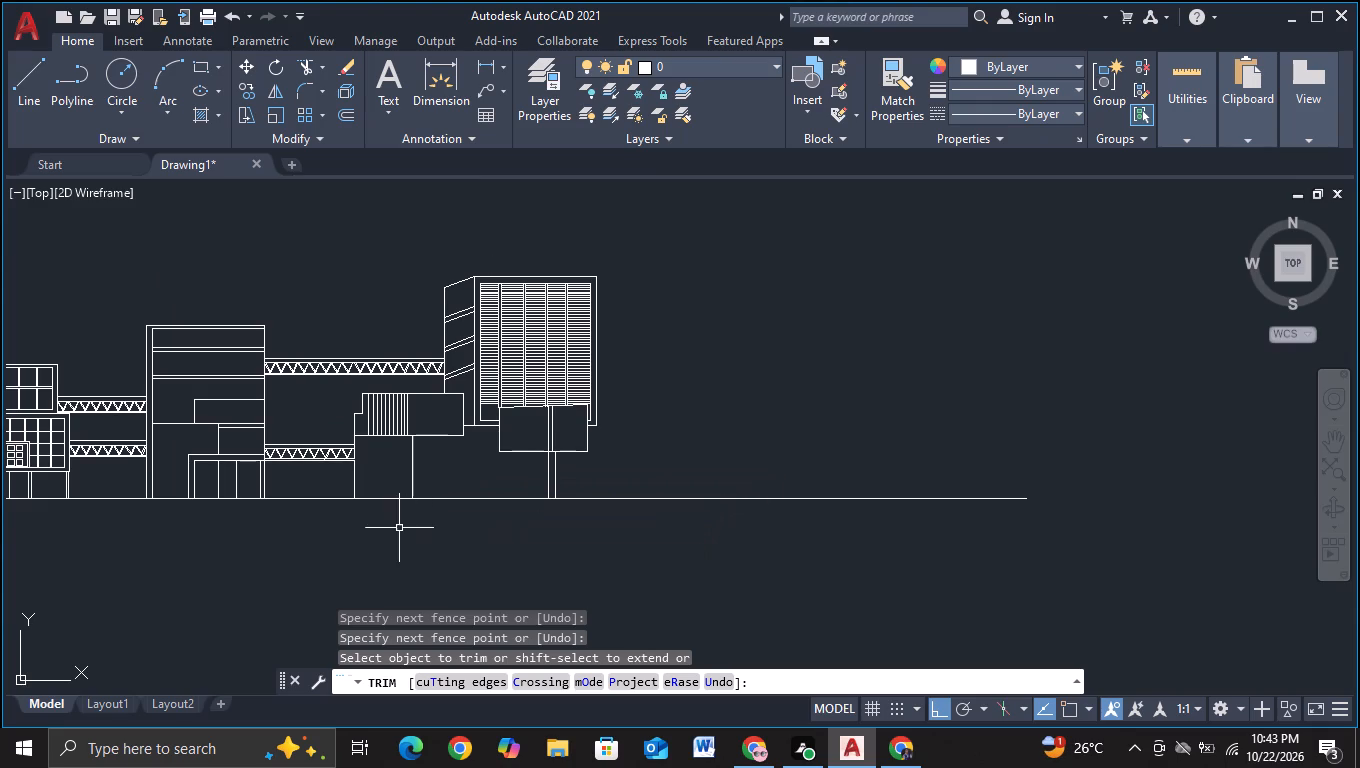
Examine the whole elevation along the ground line, from the glazed blocks across to the louvred tower.
{"action": "scroll", "coordinate": [613, 594], "scroll_direction": "down", "scroll_amount": 2}
{"action": "middle_click_drag", "start_coordinate": [606, 598], "coordinate": [792, 483]}
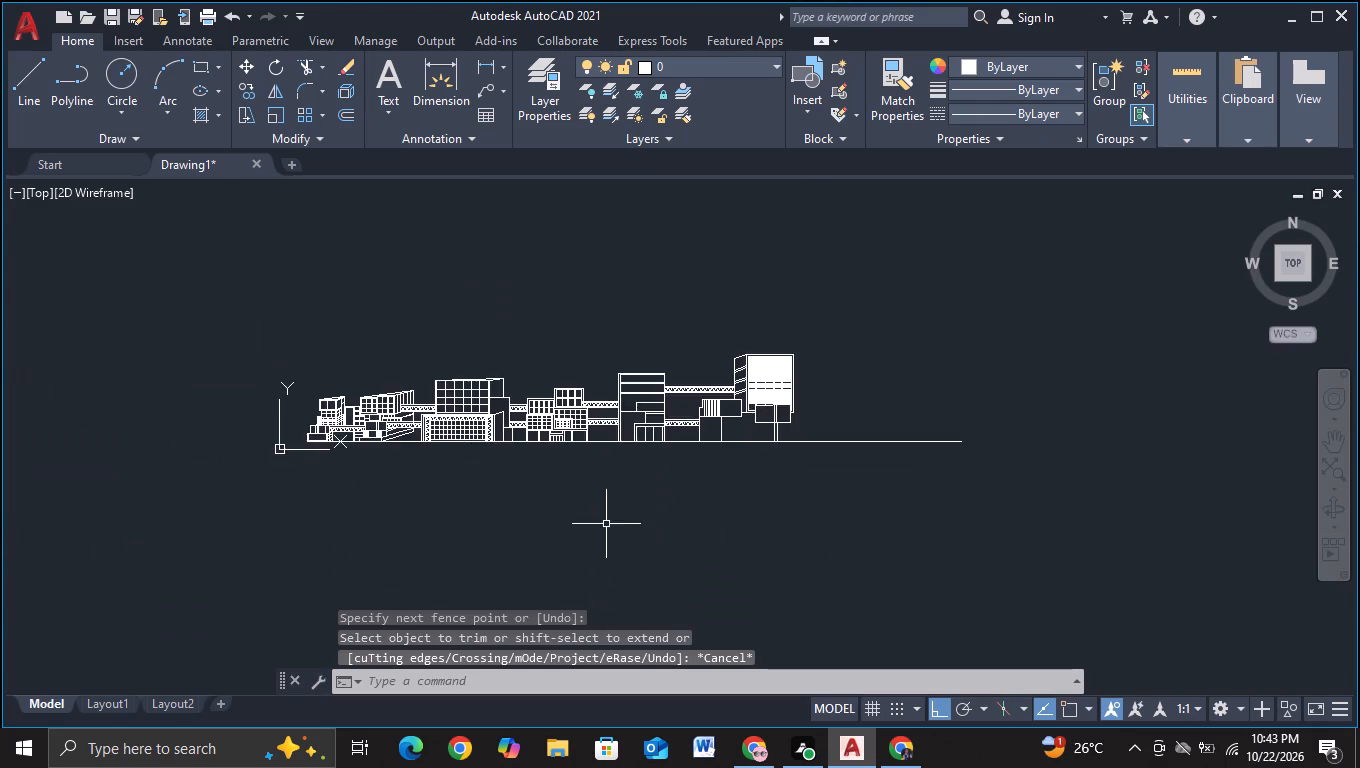
{"action": "scroll", "coordinate": [606, 524], "scroll_direction": "up", "scroll_amount": 2}
{"action": "middle_click_drag", "start_coordinate": [595, 534], "coordinate": [828, 521]}
{"action": "middle_click_drag", "start_coordinate": [572, 511], "coordinate": [558, 553]}
{"action": "middle_click_drag", "start_coordinate": [628, 497], "coordinate": [481, 562]}
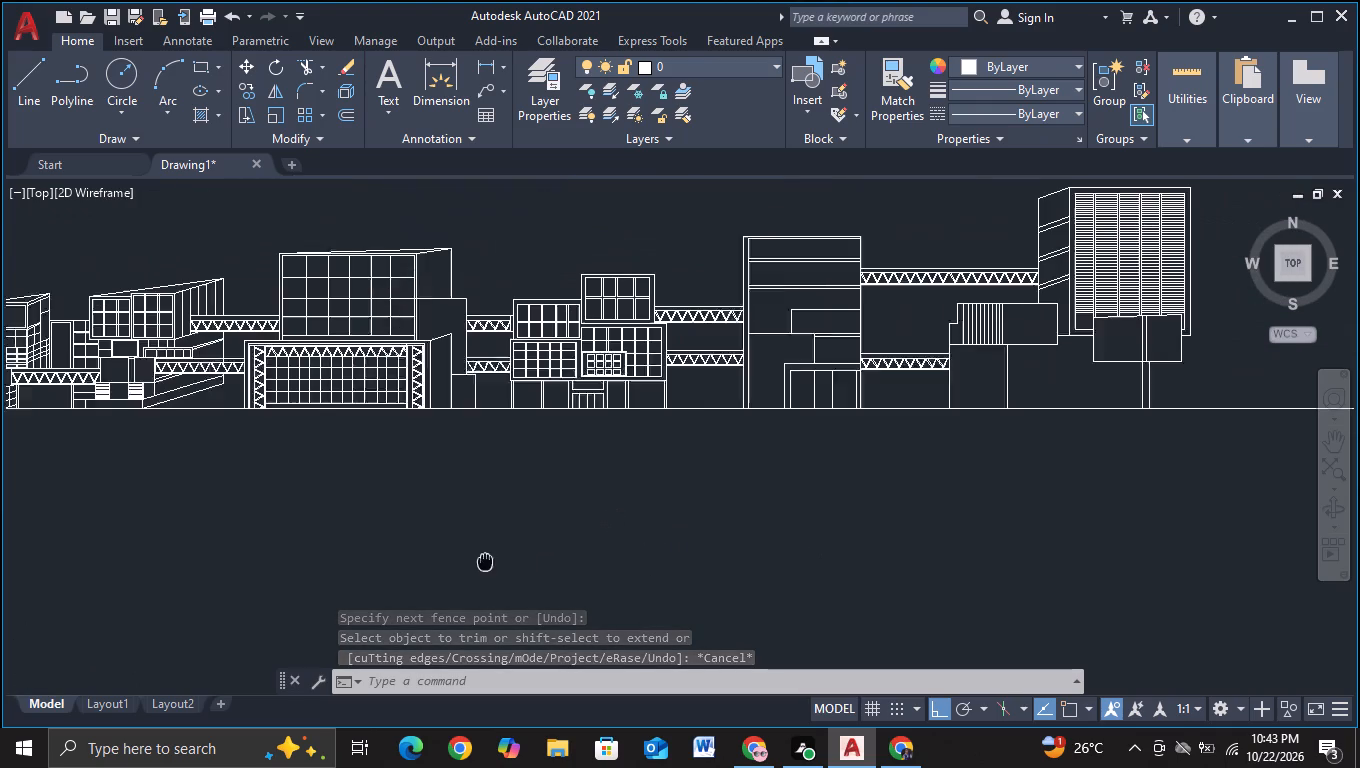
{"action": "middle_click_drag", "start_coordinate": [481, 562], "coordinate": [479, 561]}
{"action": "middle_click_drag", "start_coordinate": [899, 490], "coordinate": [630, 537]}
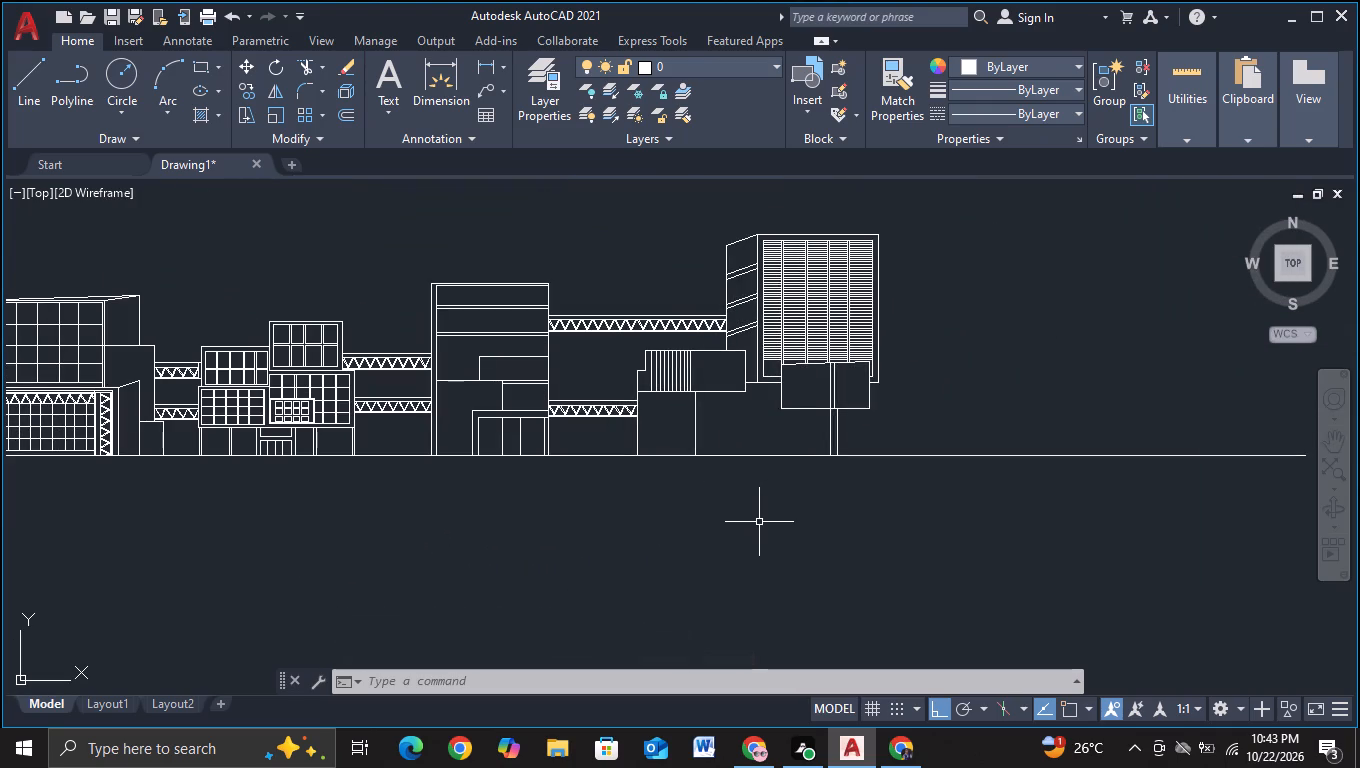
{"action": "middle_click_drag", "start_coordinate": [717, 528], "coordinate": [695, 530]}
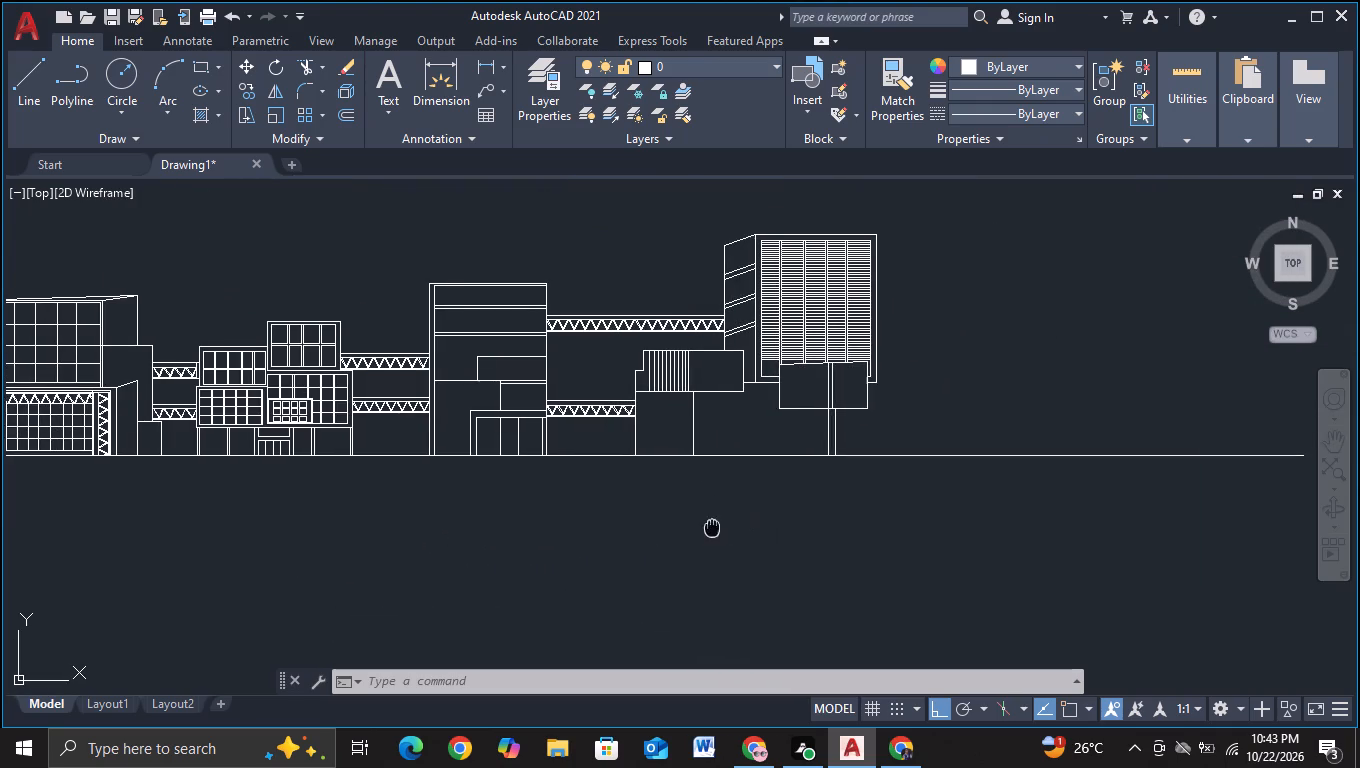
{"action": "middle_click_drag", "start_coordinate": [695, 530], "coordinate": [587, 525]}
{"action": "middle_click_drag", "start_coordinate": [747, 481], "coordinate": [594, 522]}
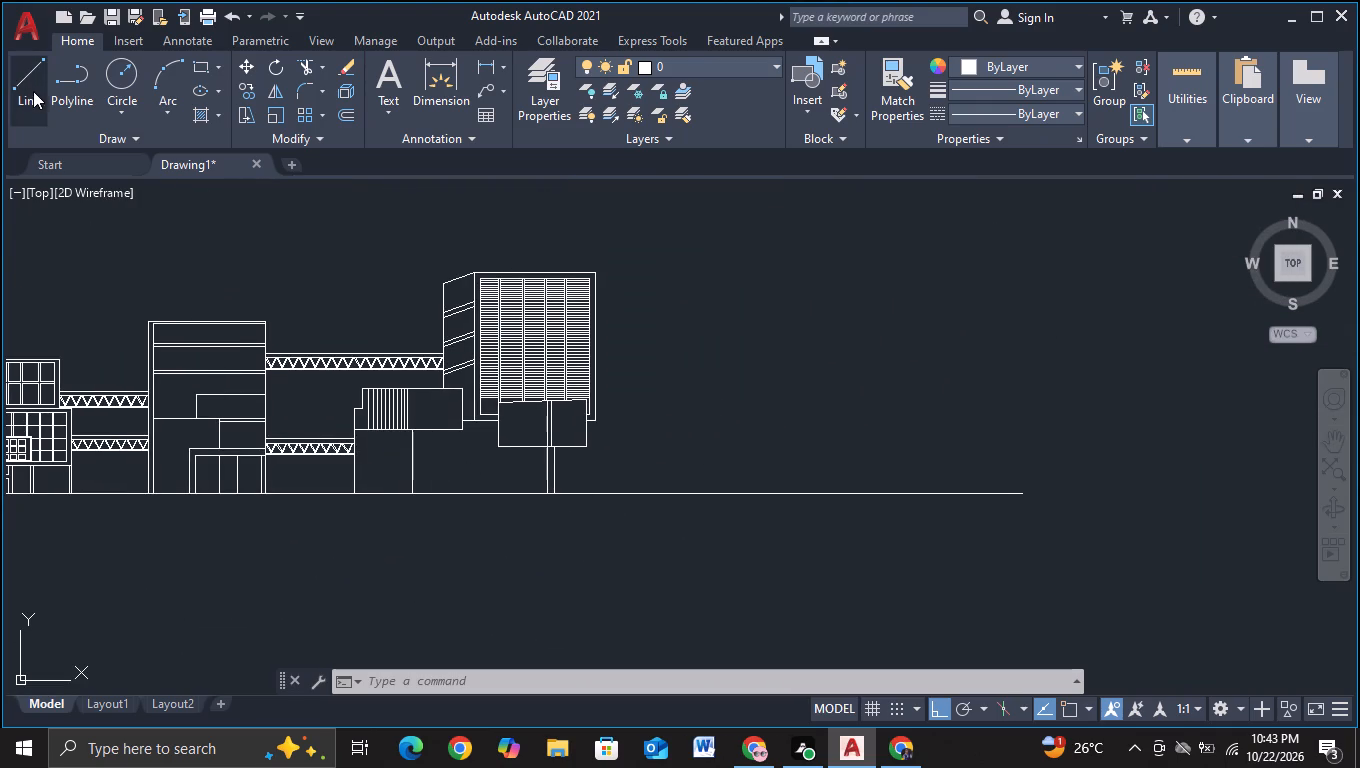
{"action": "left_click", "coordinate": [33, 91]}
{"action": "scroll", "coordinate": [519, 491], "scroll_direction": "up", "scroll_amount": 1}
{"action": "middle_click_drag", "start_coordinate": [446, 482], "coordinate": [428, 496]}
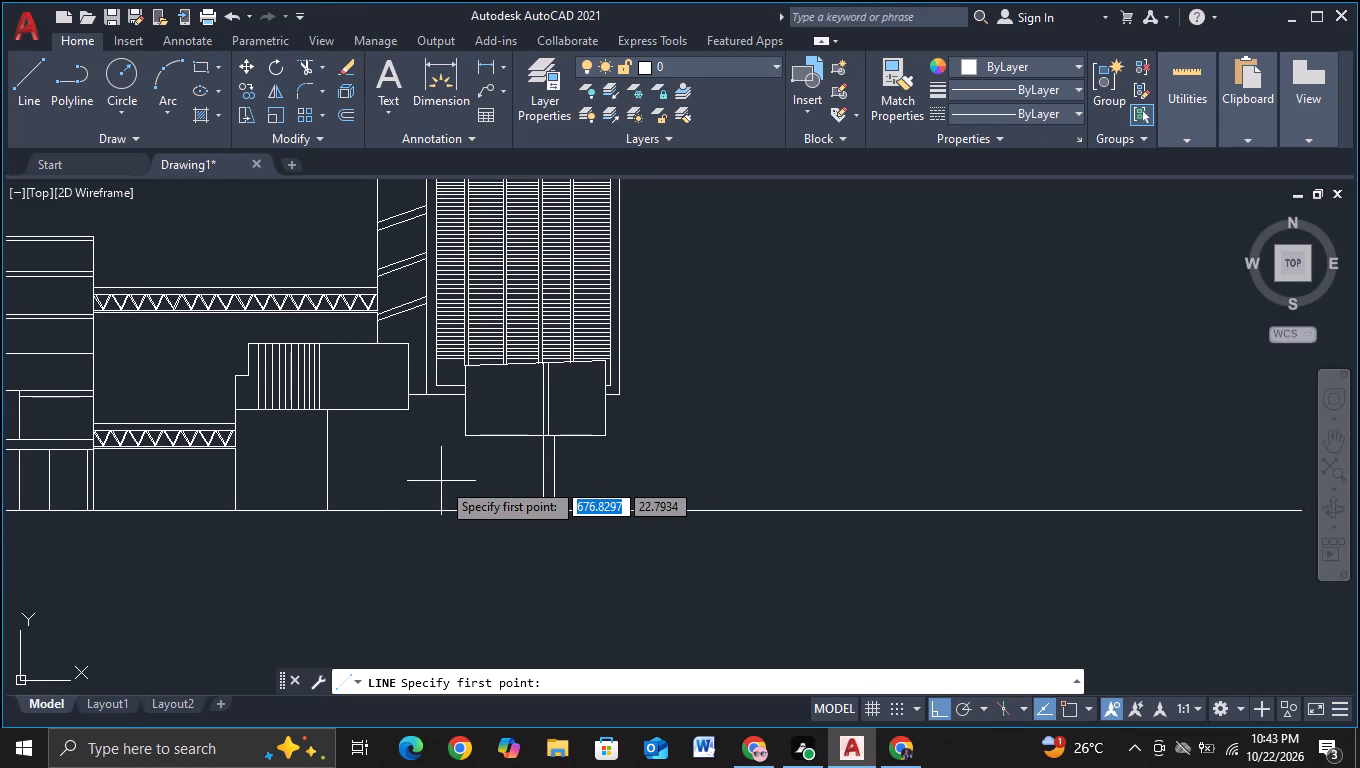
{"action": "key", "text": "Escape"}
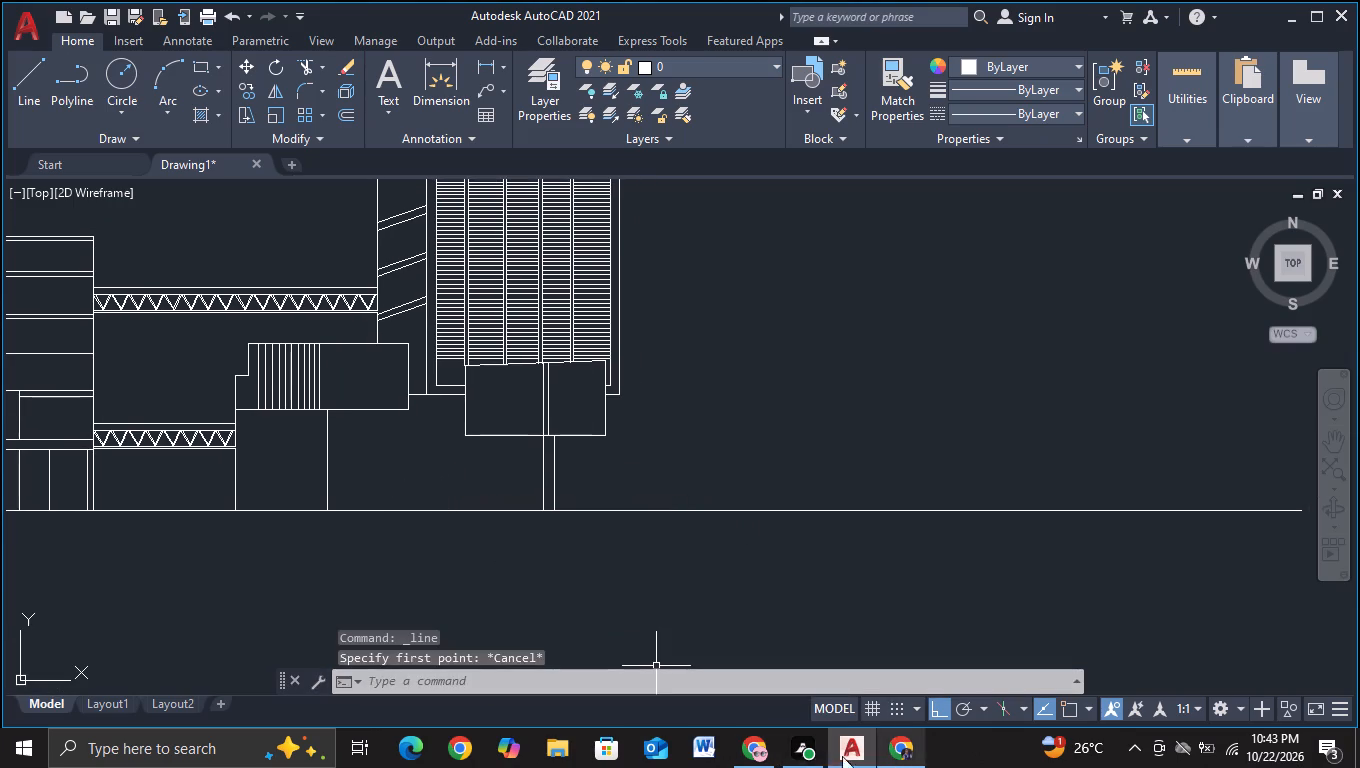
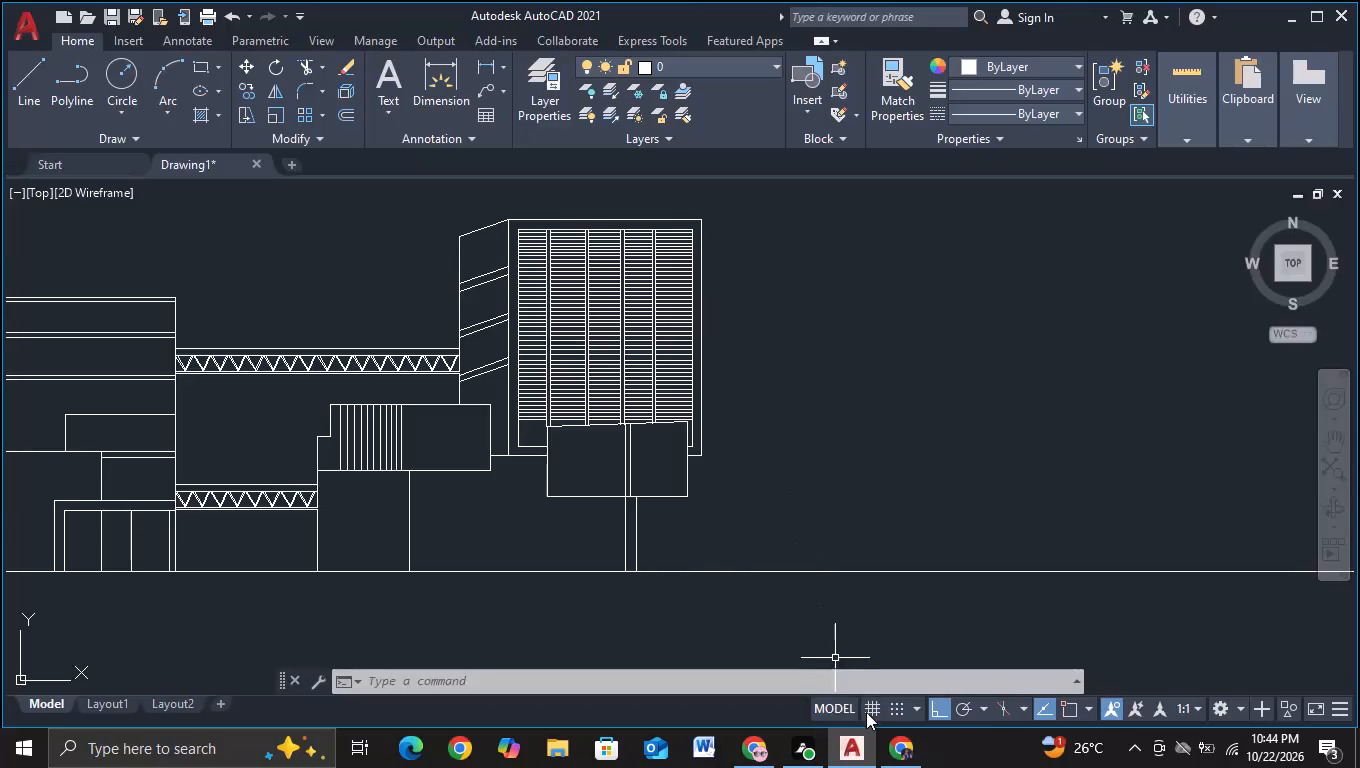
Draw a horizontal line just below the upper truss, from the tower's slanted side face to slightly past the tall block's edge.
{"action": "middle_click_drag", "start_coordinate": [713, 540], "coordinate": [751, 545]}
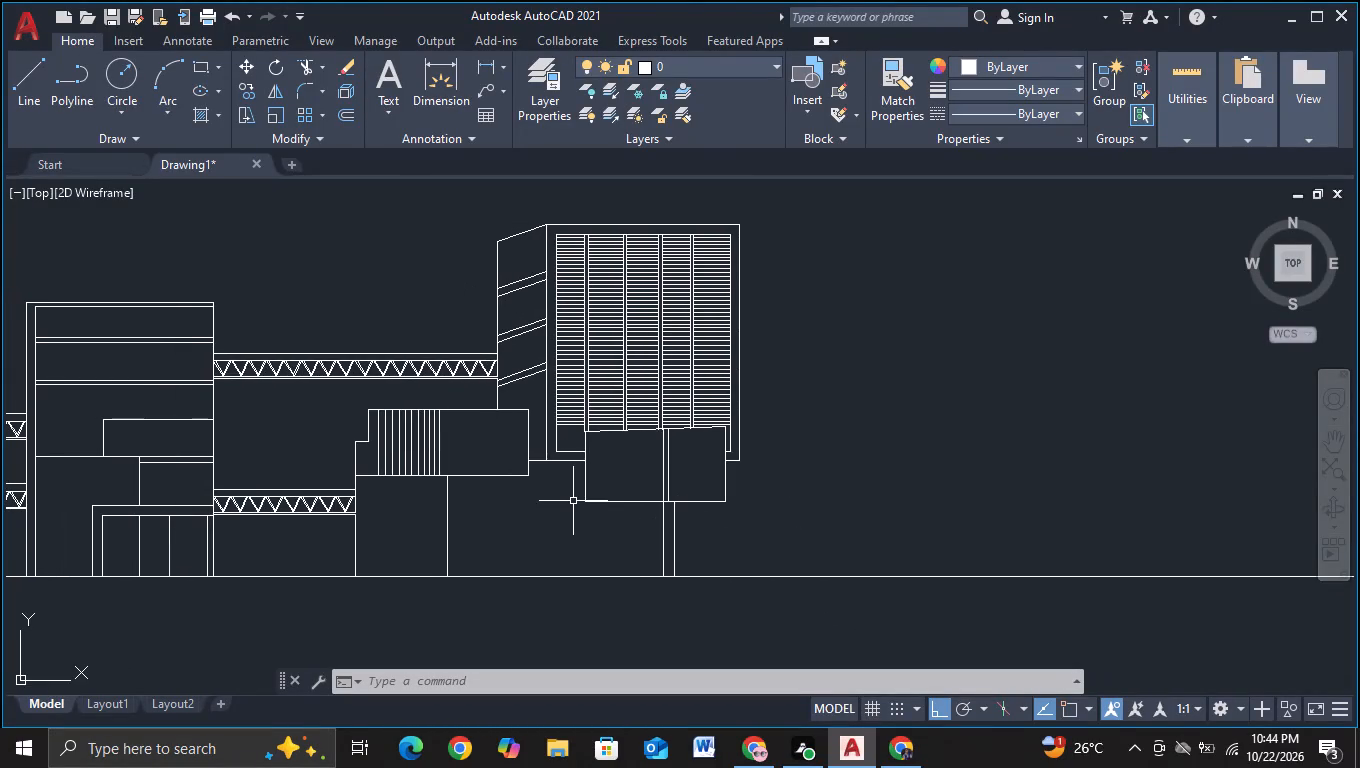
{"action": "key", "text": "Escape"}
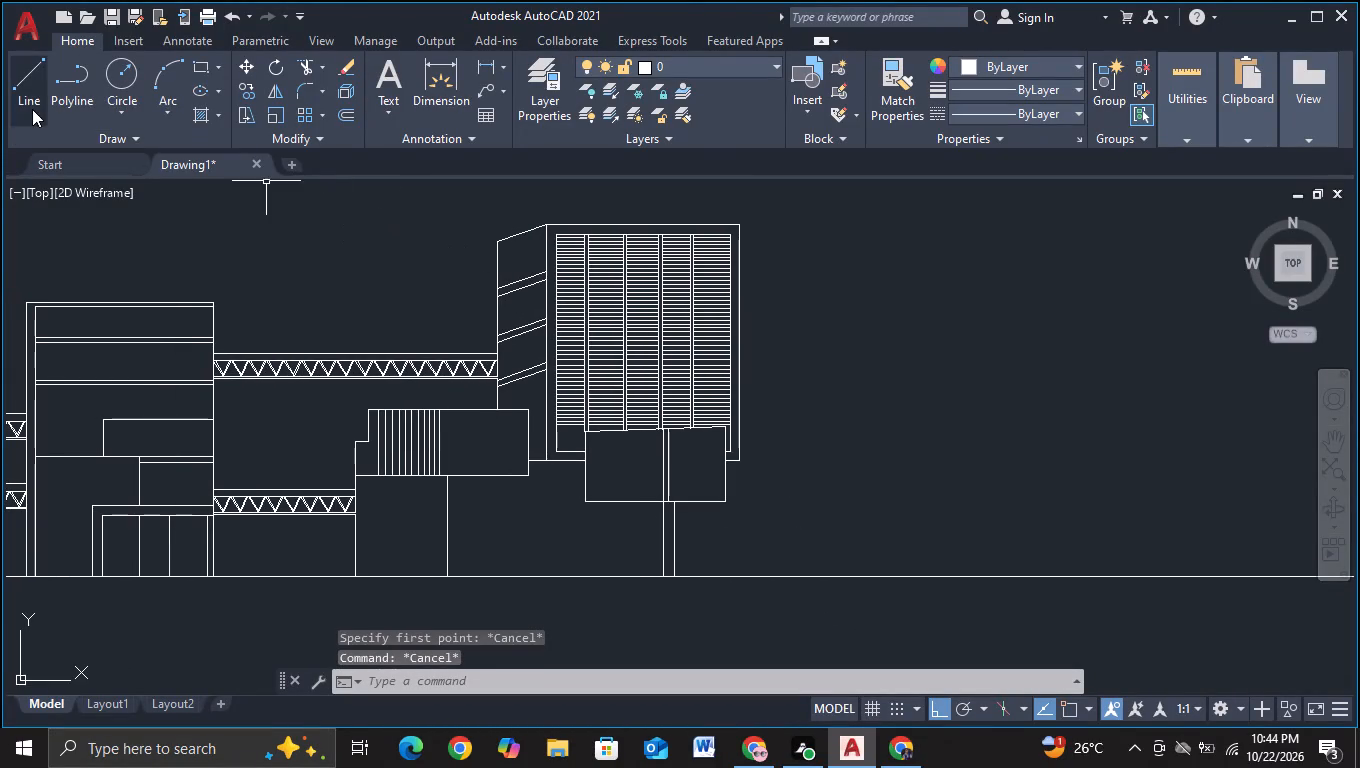
{"action": "left_click", "coordinate": [32, 109]}
{"action": "middle_click_drag", "start_coordinate": [839, 369], "coordinate": [811, 393]}
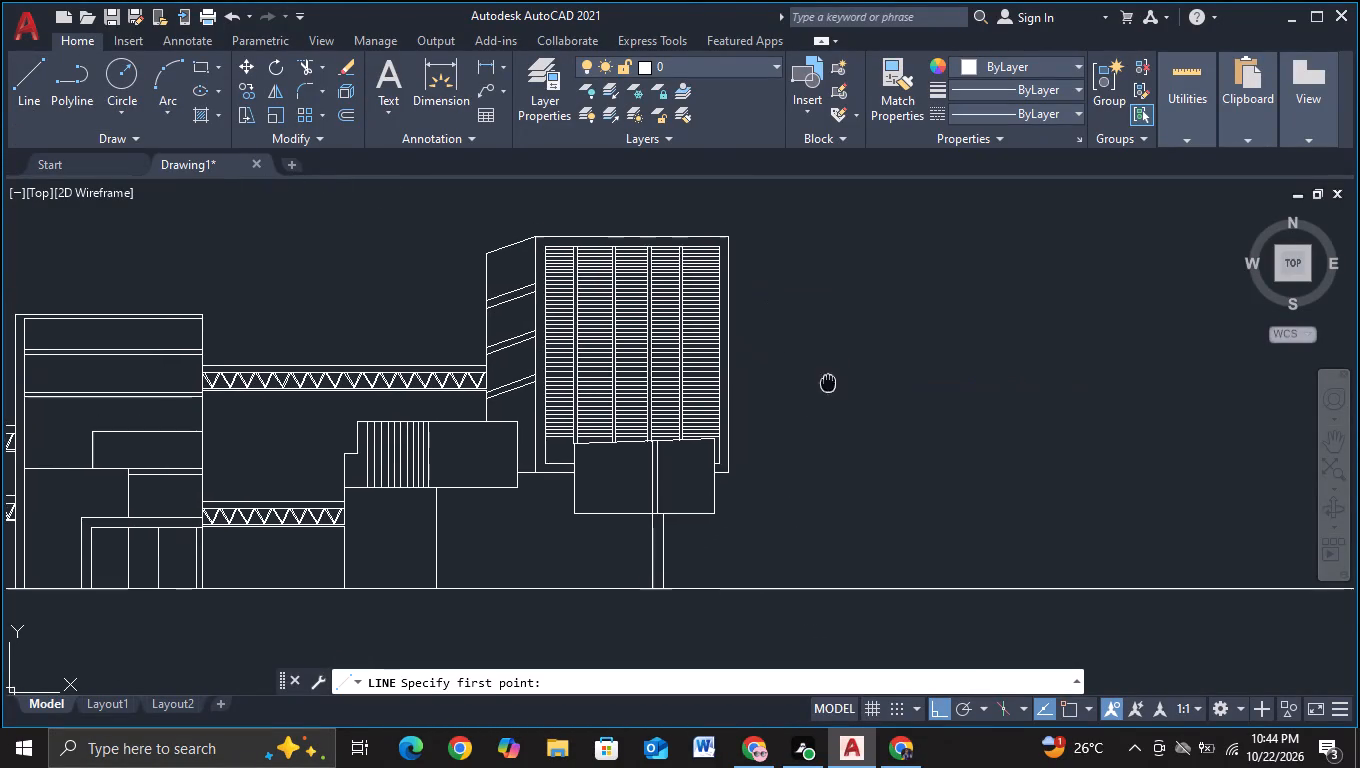
{"action": "middle_click_drag", "start_coordinate": [811, 393], "coordinate": [771, 421]}
{"action": "middle_click_drag", "start_coordinate": [767, 420], "coordinate": [773, 368]}
{"action": "middle_click_drag", "start_coordinate": [784, 408], "coordinate": [834, 356]}
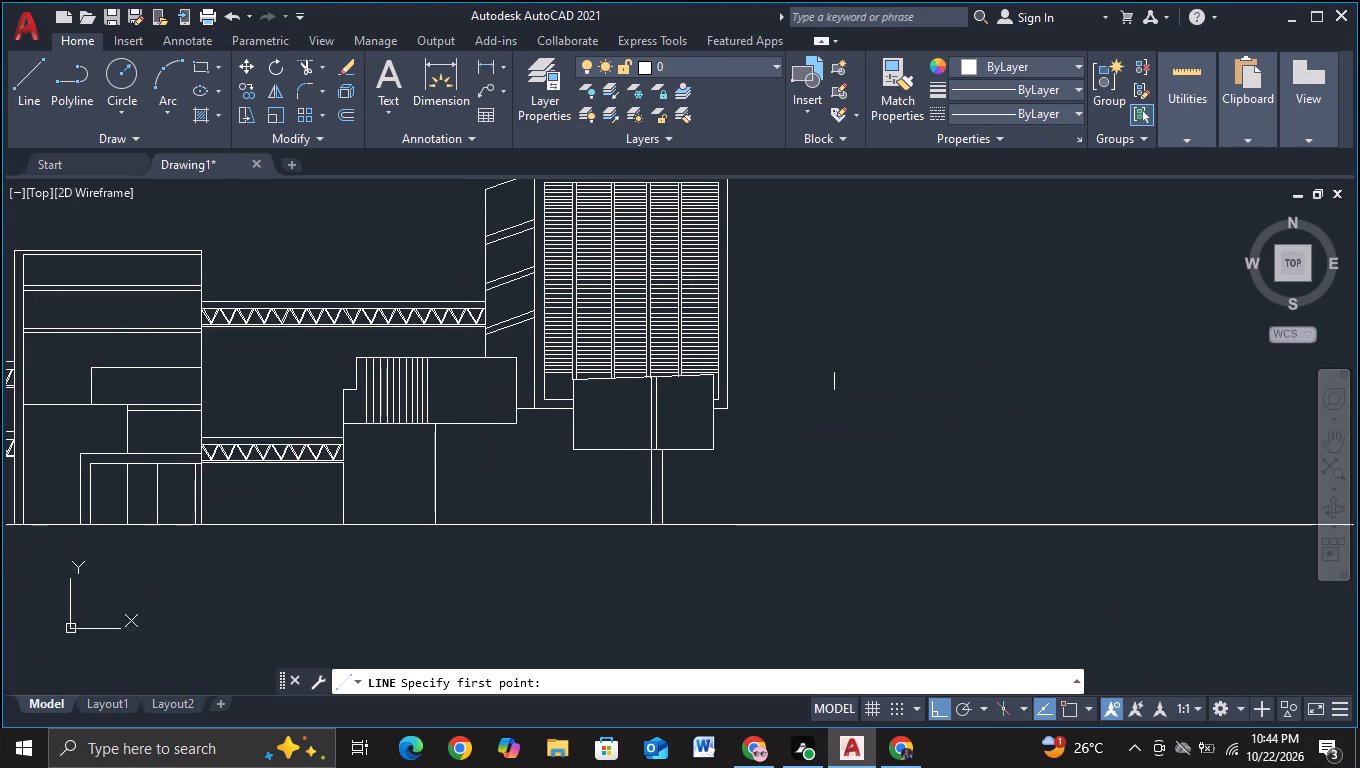
{"action": "scroll", "coordinate": [460, 381], "scroll_direction": "up", "scroll_amount": 1}
{"action": "middle_click_drag", "start_coordinate": [325, 336], "coordinate": [548, 439]}
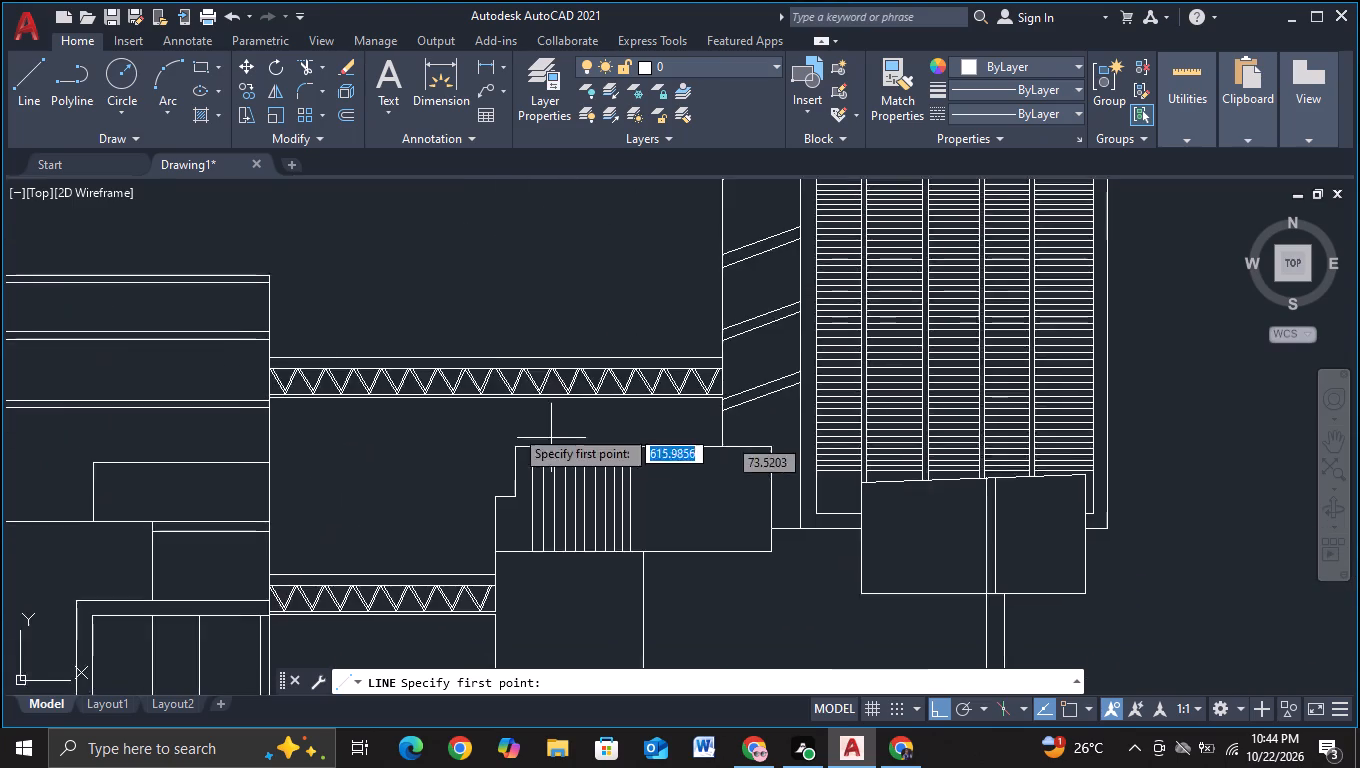
{"action": "scroll", "coordinate": [512, 427], "scroll_direction": "up", "scroll_amount": 2}
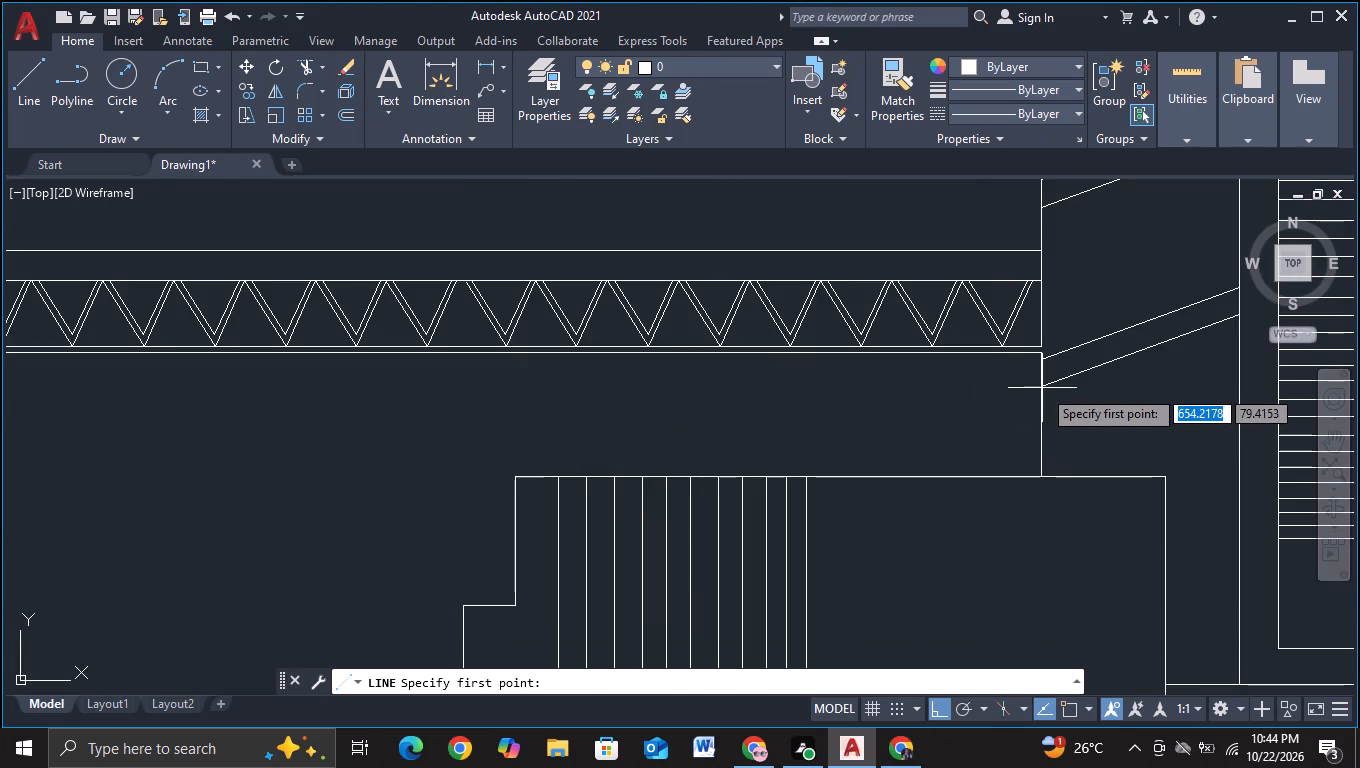
{"action": "key", "text": "F3"}
{"action": "left_click", "coordinate": [1042, 388]}
{"action": "middle_click_drag", "start_coordinate": [590, 412], "coordinate": [1316, 336]}
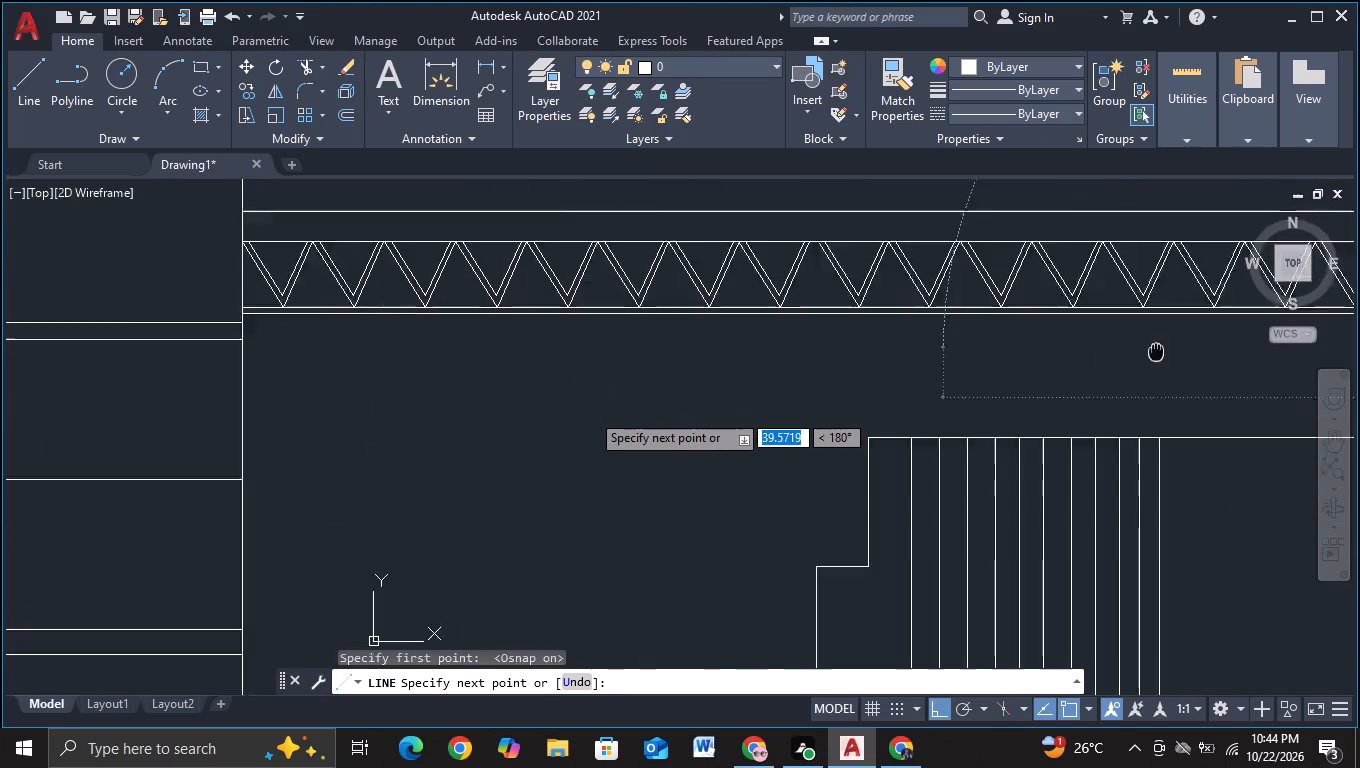
{"action": "middle_click_drag", "start_coordinate": [1316, 336], "coordinate": [1317, 336]}
{"action": "left_click", "coordinate": [567, 369]}
{"action": "key", "text": "Escape"}
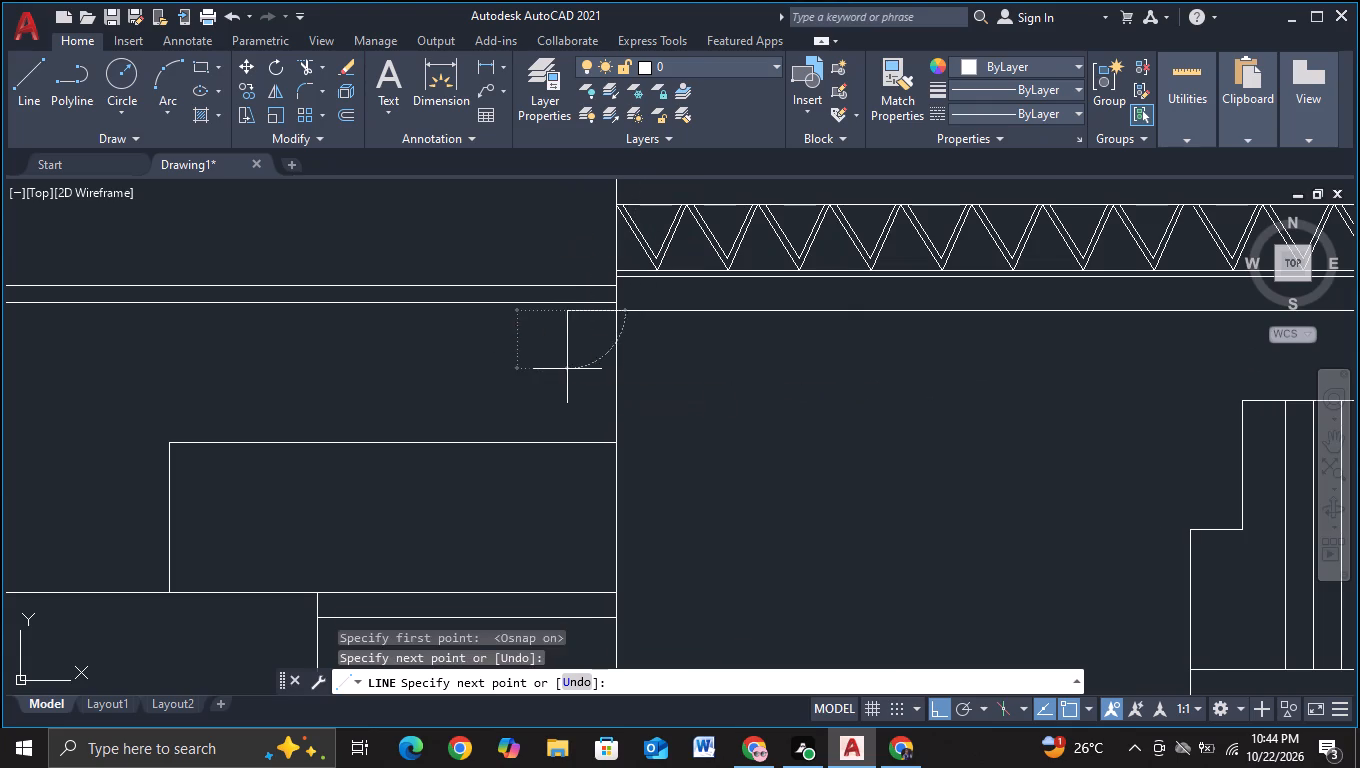
Trim the part of the new line under the upper truss that runs past the tall block's edge.
{"action": "left_click", "coordinate": [304, 65]}
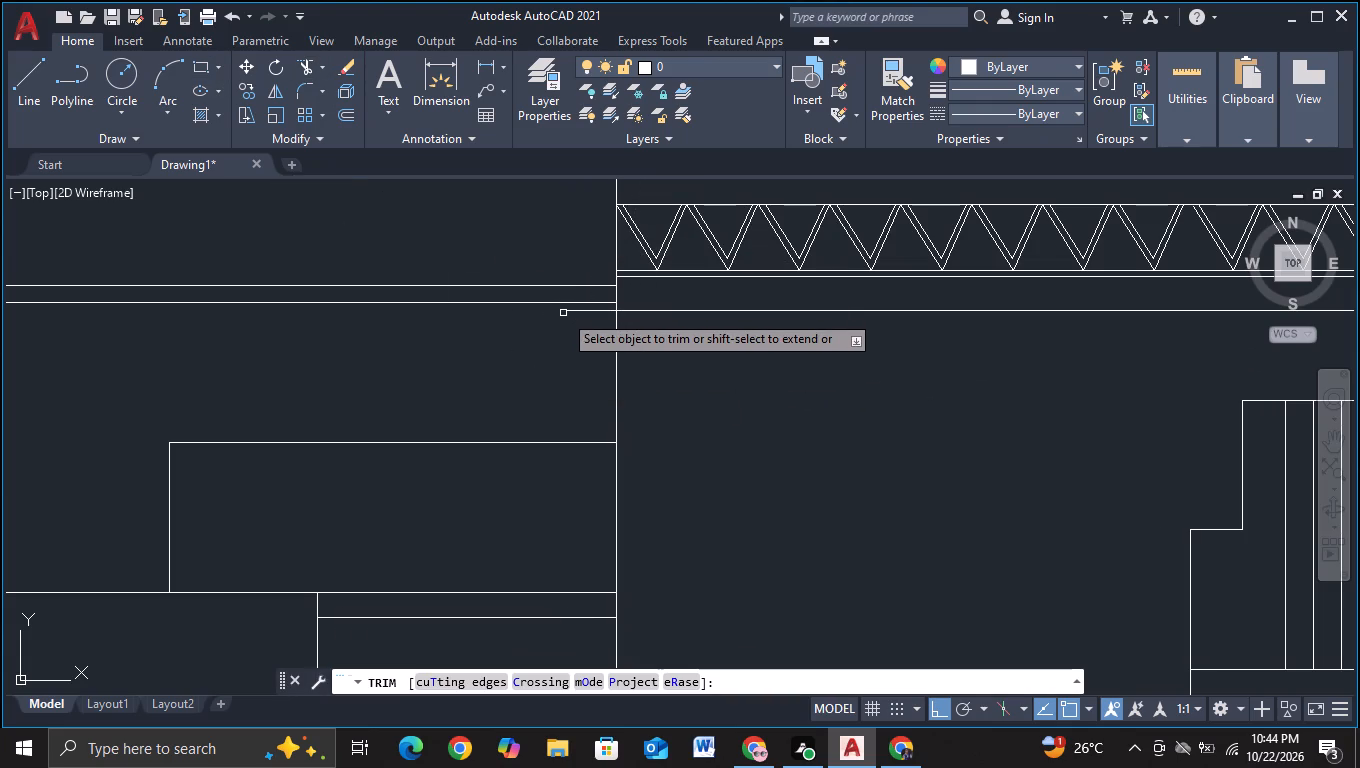
{"action": "left_click", "coordinate": [573, 313]}
{"action": "scroll", "coordinate": [738, 379], "scroll_direction": "down", "scroll_amount": 2}
{"action": "middle_click_drag", "start_coordinate": [780, 422], "coordinate": [488, 470]}
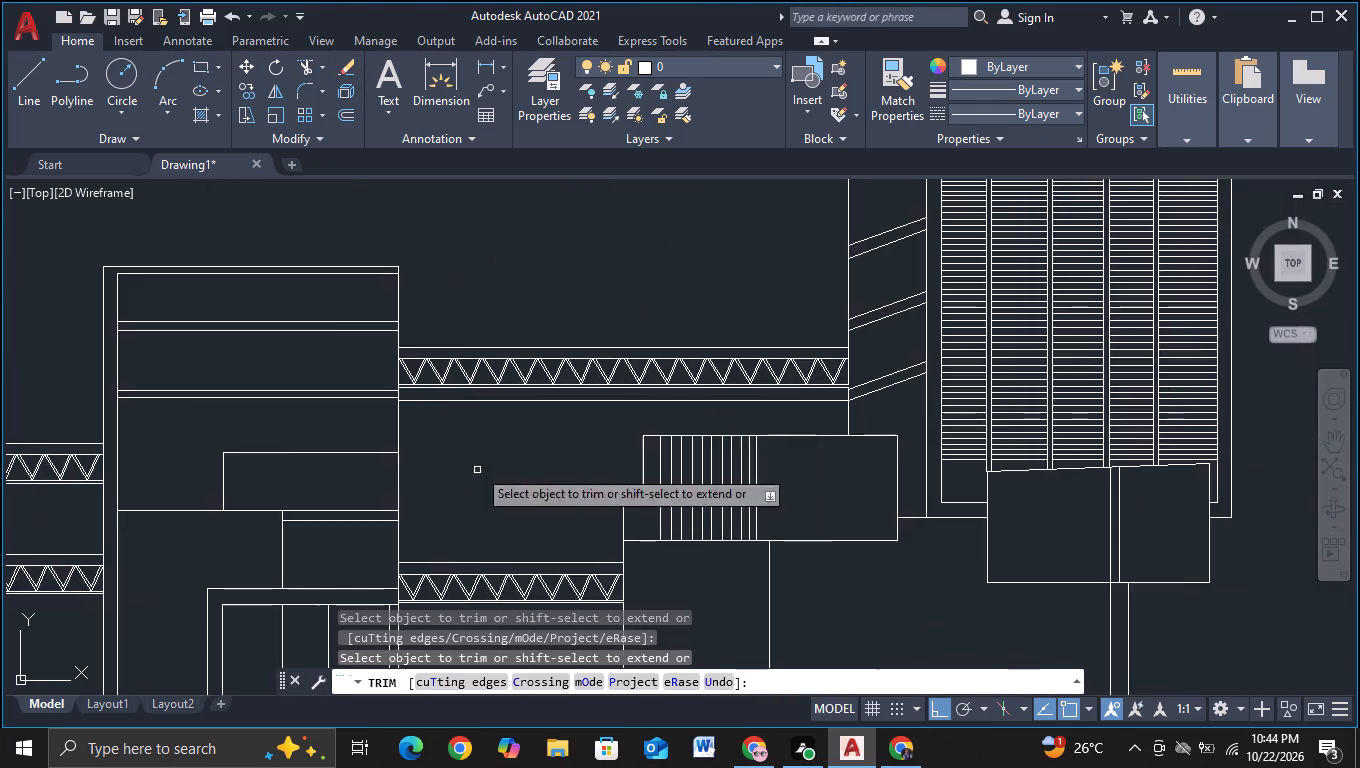
{"action": "scroll", "coordinate": [700, 424], "scroll_direction": "down", "scroll_amount": 2}
{"action": "middle_click_drag", "start_coordinate": [1079, 433], "coordinate": [883, 363]}
{"action": "key", "text": "Escape"}
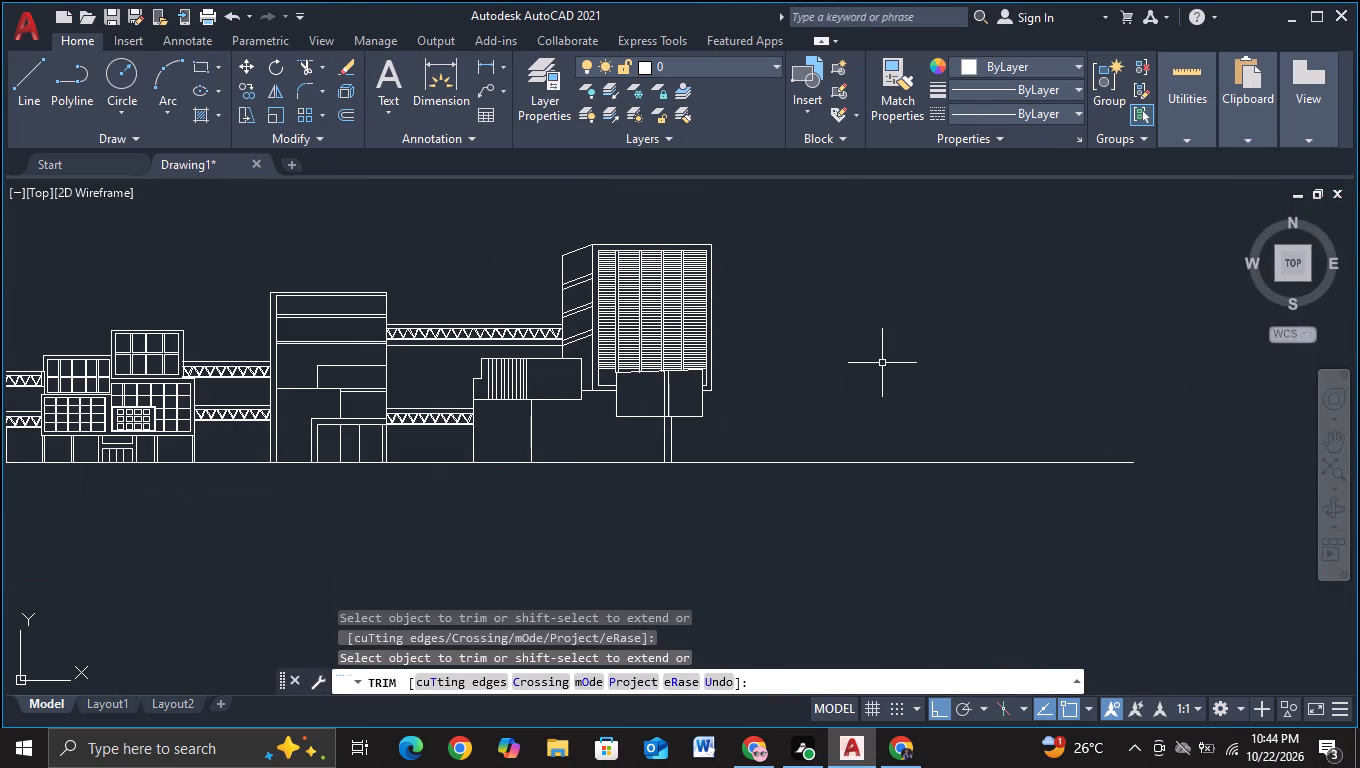
Draw a vertical line just beyond the louvred tower's outer side, from about the tower's base level down past the ground line.
{"action": "middle_click_drag", "start_coordinate": [899, 424], "coordinate": [905, 389]}
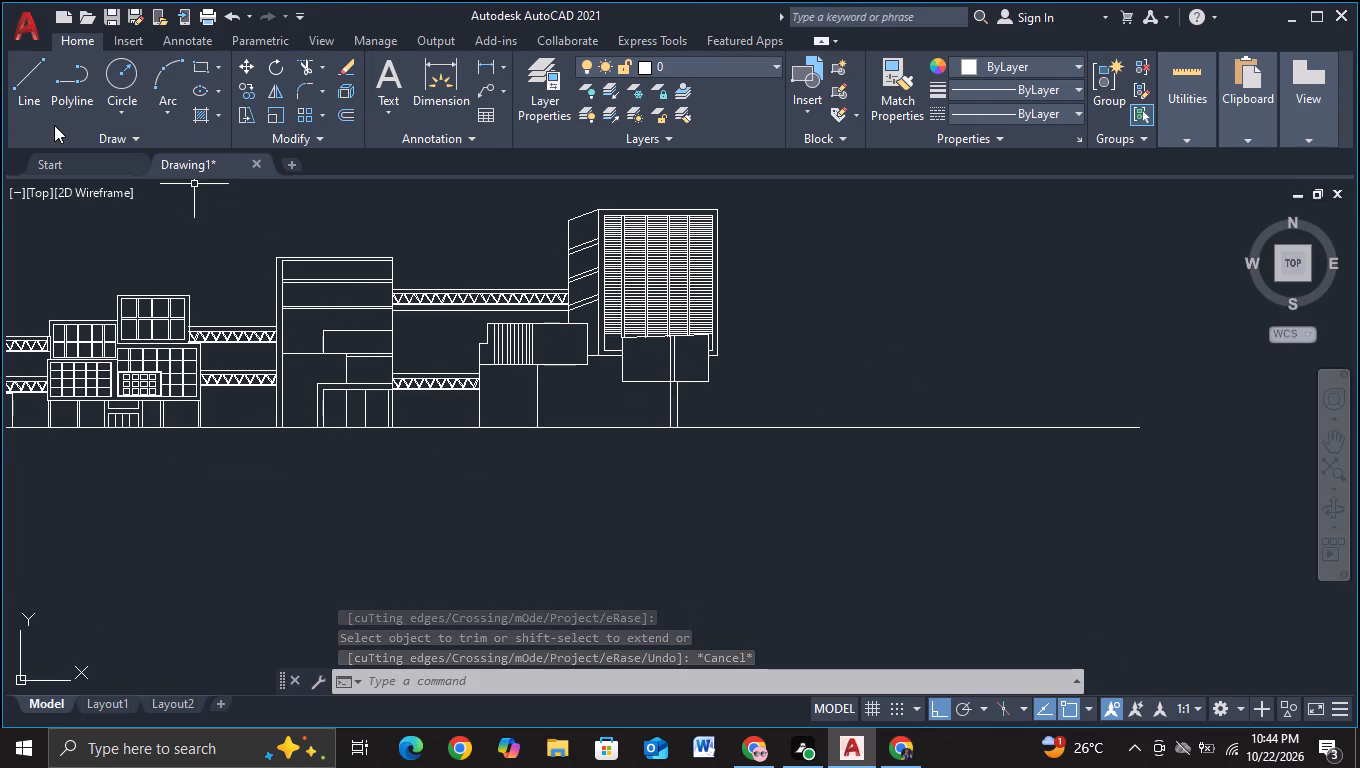
{"action": "left_click", "coordinate": [33, 108]}
{"action": "scroll", "coordinate": [789, 394], "scroll_direction": "up", "scroll_amount": 1}
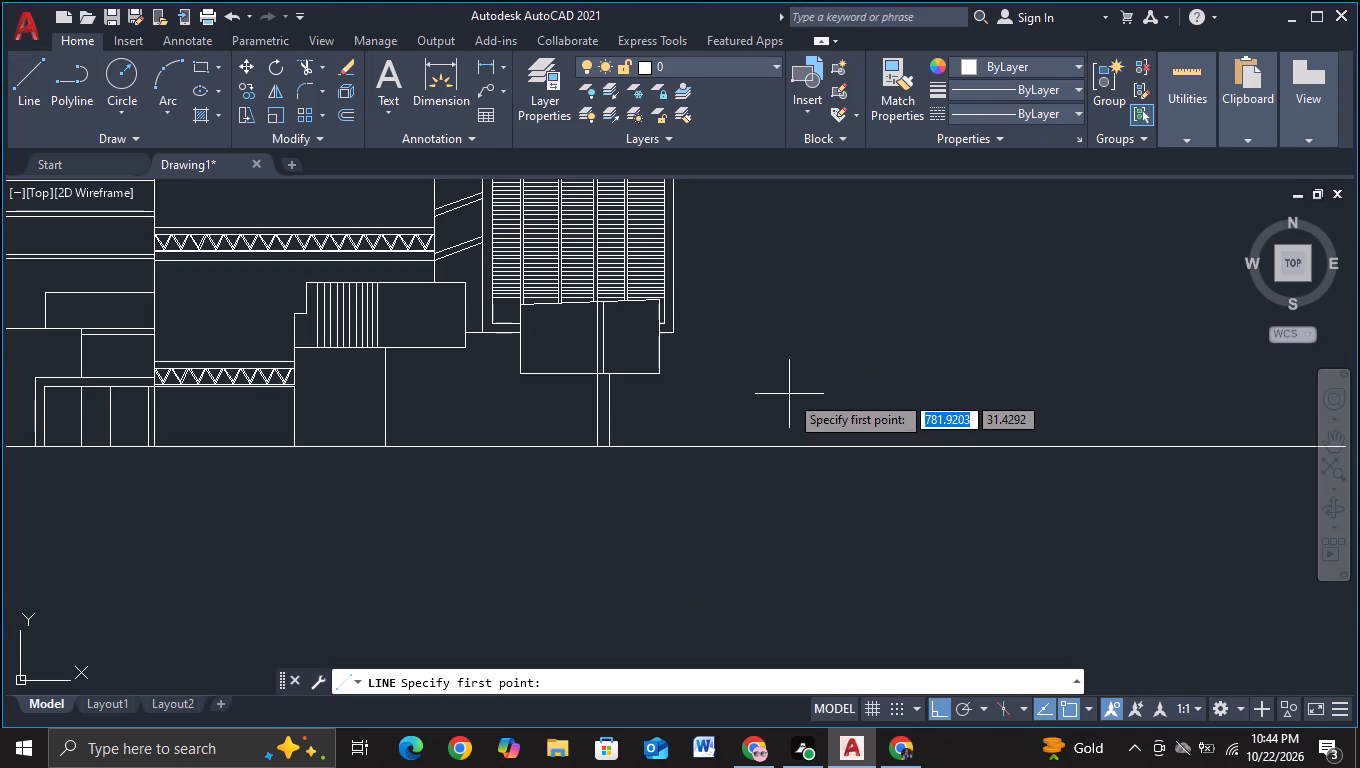
{"action": "left_click", "coordinate": [719, 334]}
{"action": "left_click", "coordinate": [688, 595]}
{"action": "key", "text": "Escape"}
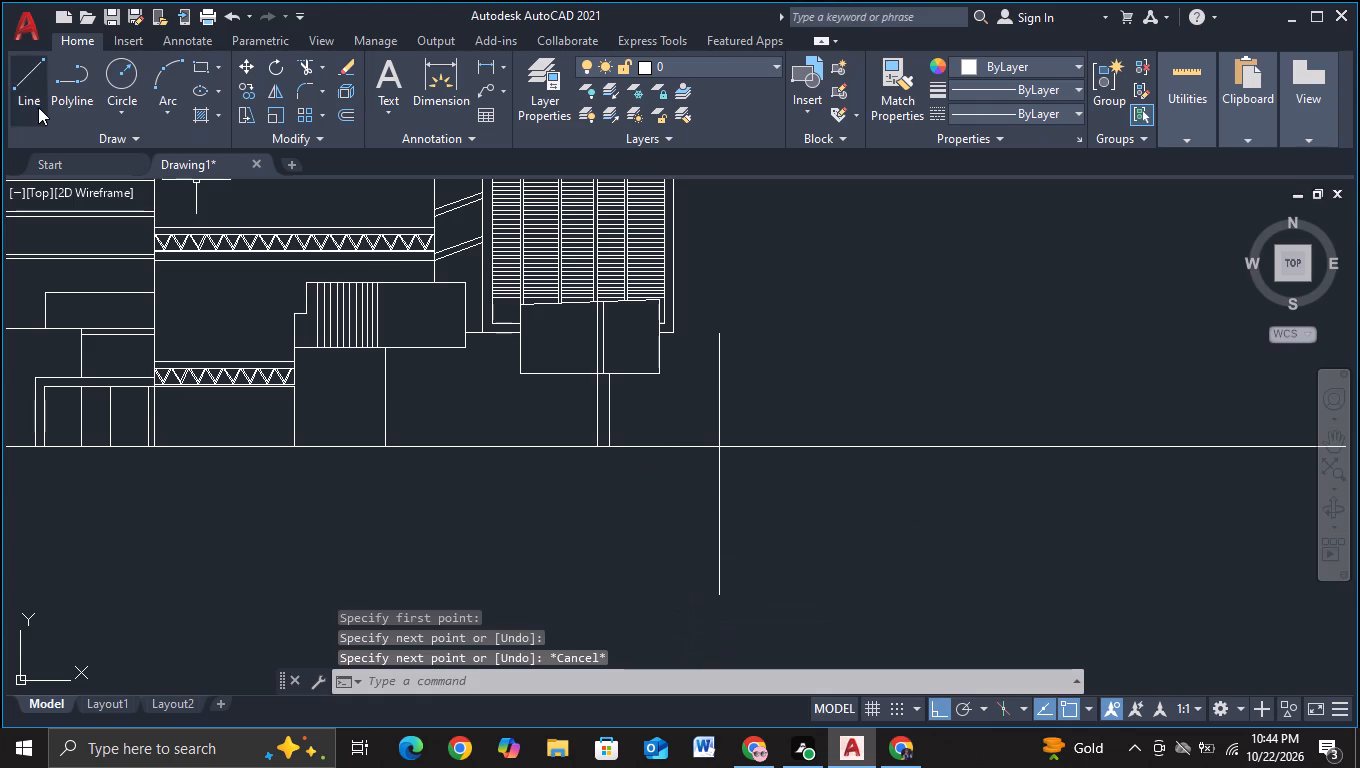
Draw a line joining the tower's lower outer corner to the upper end of the new vertical line.
{"action": "left_click", "coordinate": [38, 107]}
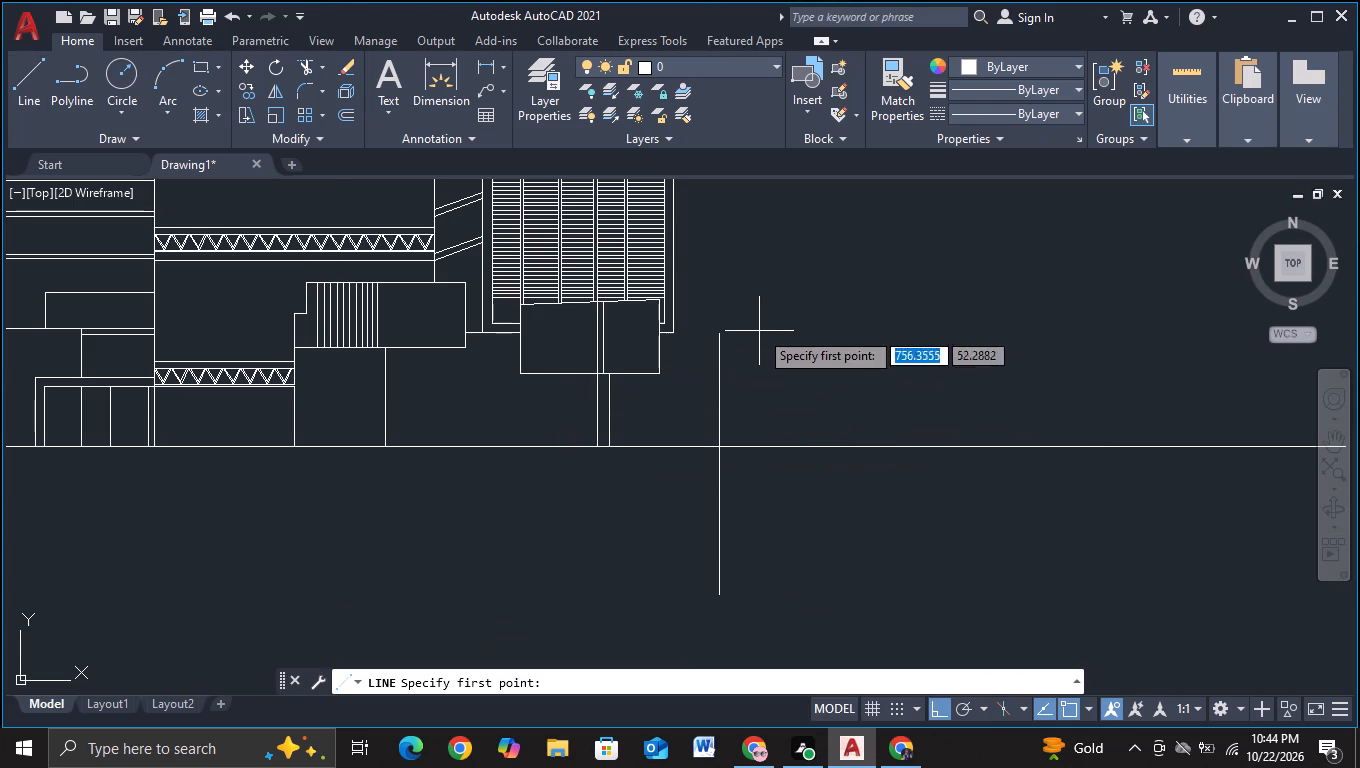
{"action": "left_click", "coordinate": [676, 336]}
{"action": "left_click", "coordinate": [717, 338]}
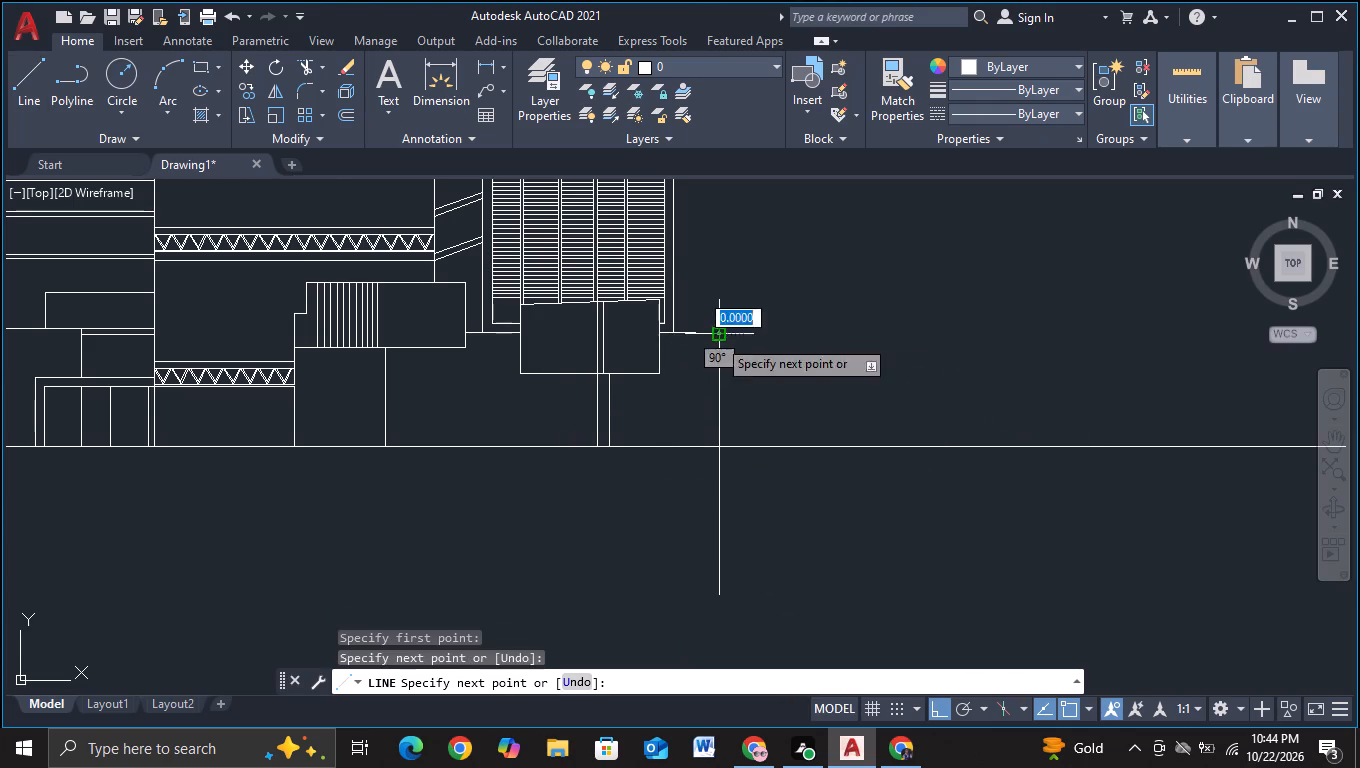
{"action": "key", "text": "Escape"}
Trim the new vertical line below the ground line with a fence.
{"action": "scroll", "coordinate": [849, 448], "scroll_direction": "down", "scroll_amount": 1}
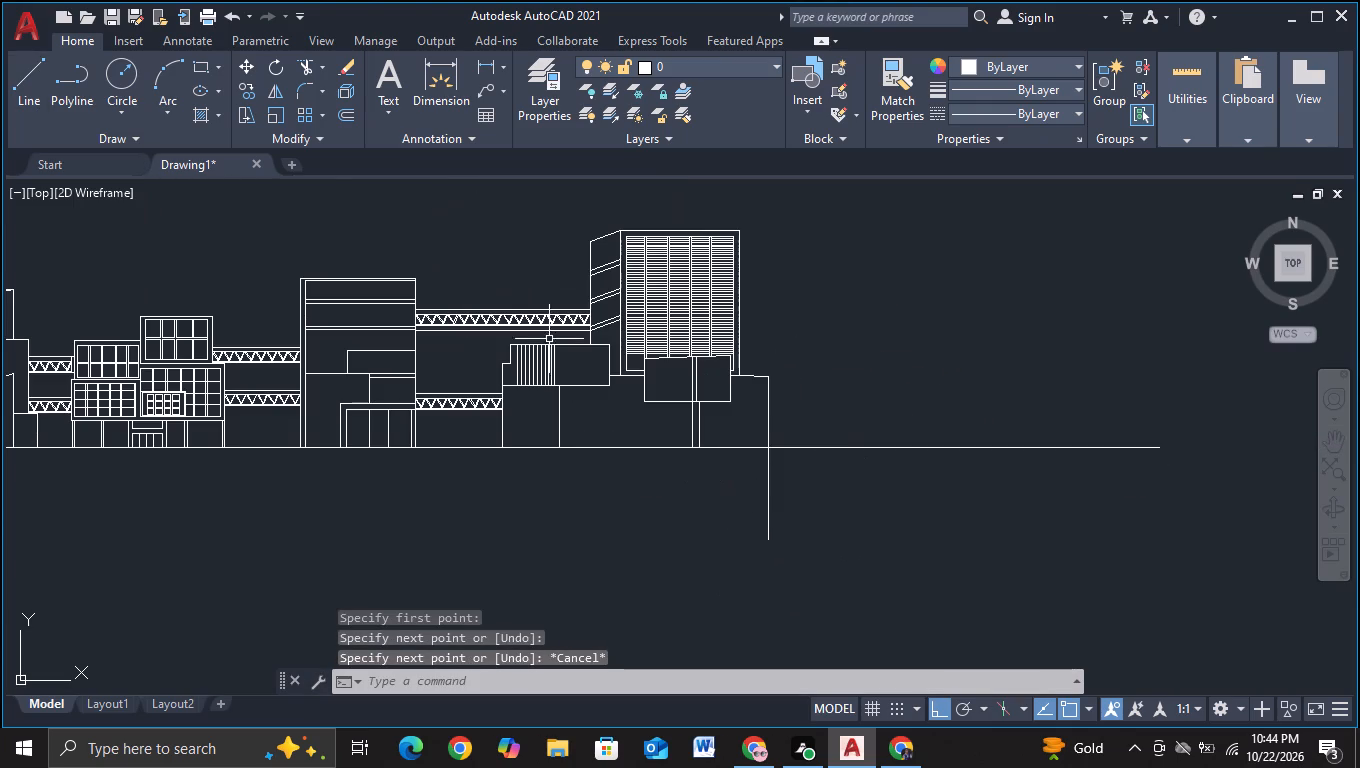
{"action": "left_click", "coordinate": [311, 64]}
{"action": "left_click_drag", "start_coordinate": [710, 481], "coordinate": [717, 486]}
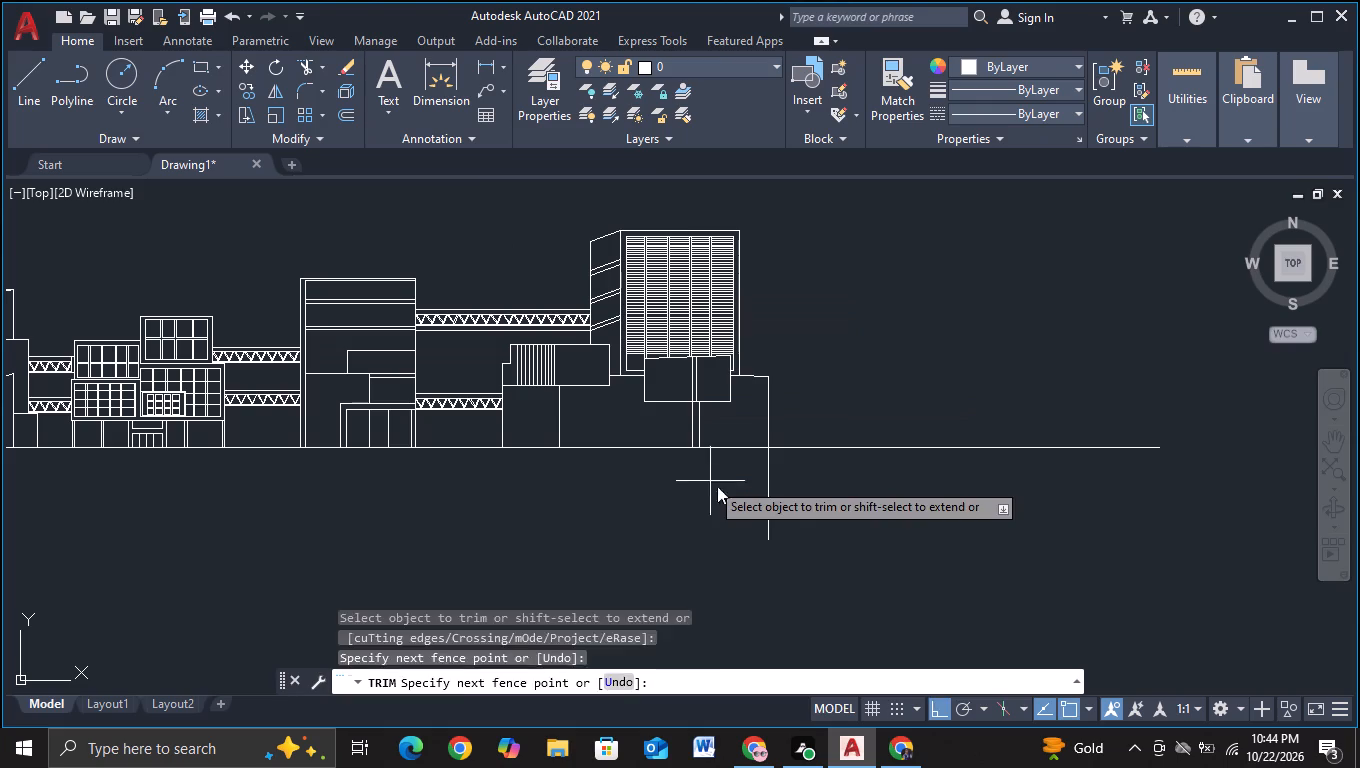
{"action": "left_click_drag", "start_coordinate": [717, 486], "coordinate": [907, 540]}
{"action": "key", "text": "Escape"}
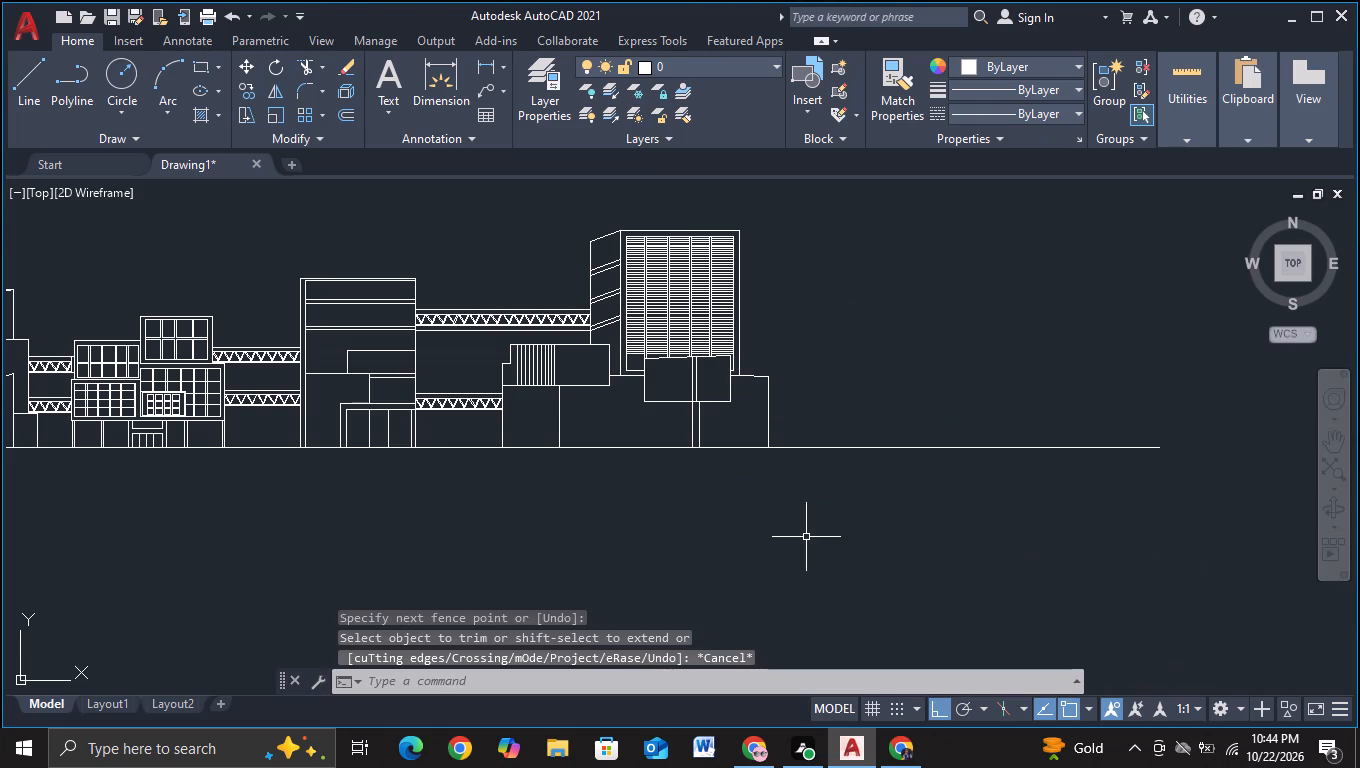
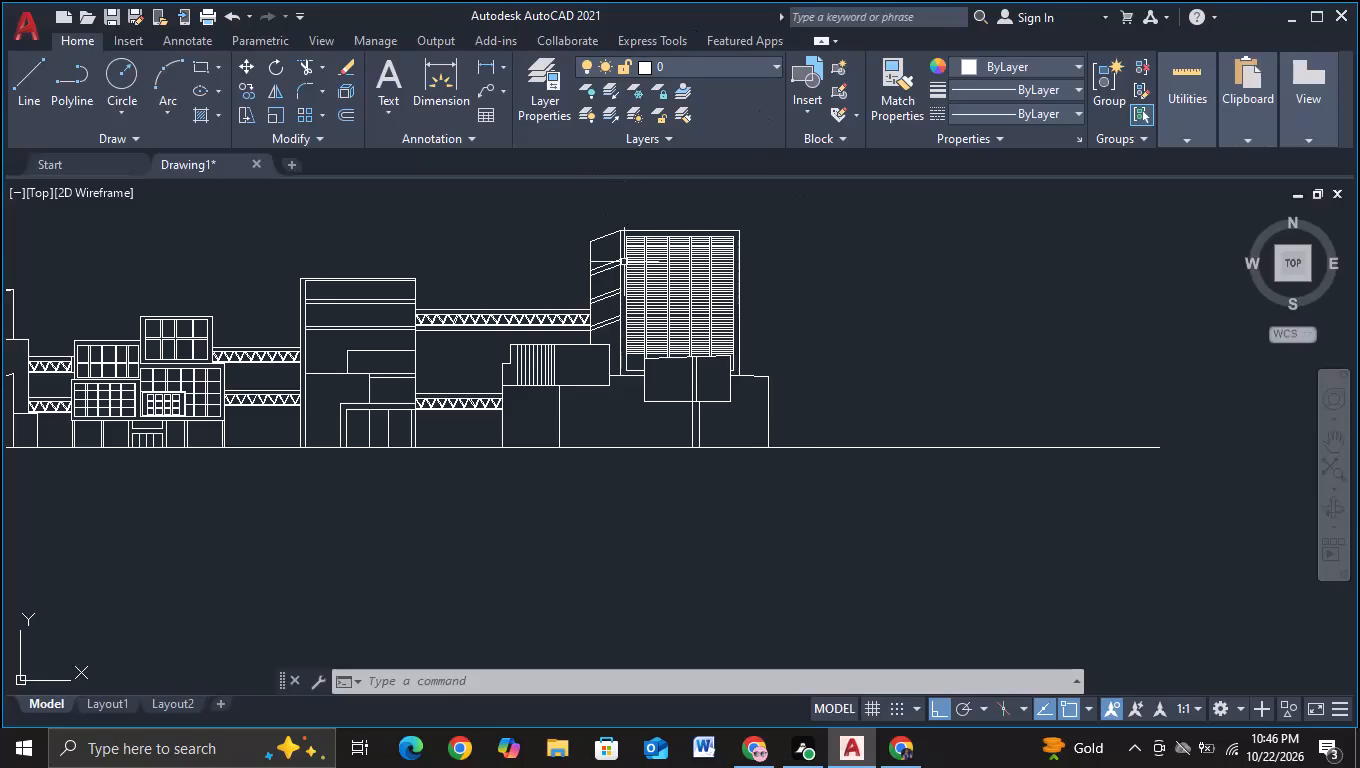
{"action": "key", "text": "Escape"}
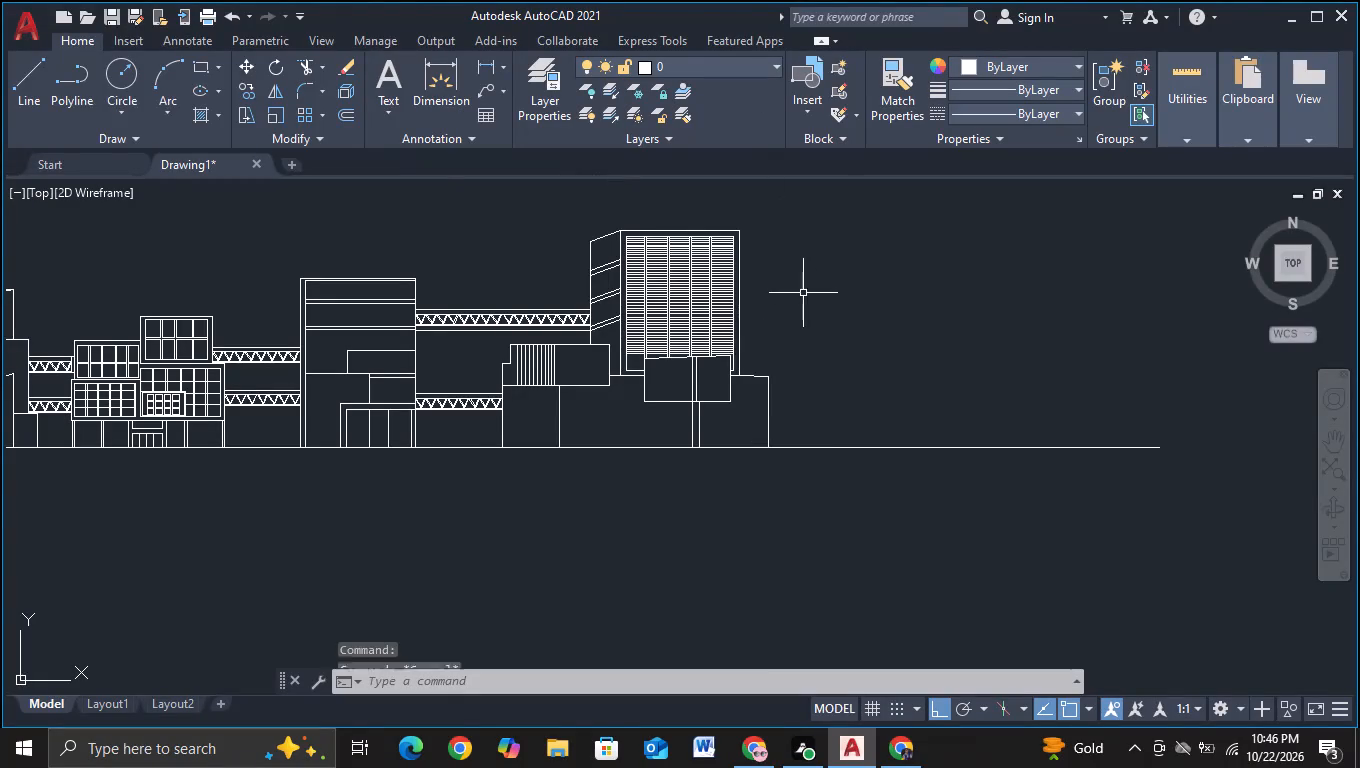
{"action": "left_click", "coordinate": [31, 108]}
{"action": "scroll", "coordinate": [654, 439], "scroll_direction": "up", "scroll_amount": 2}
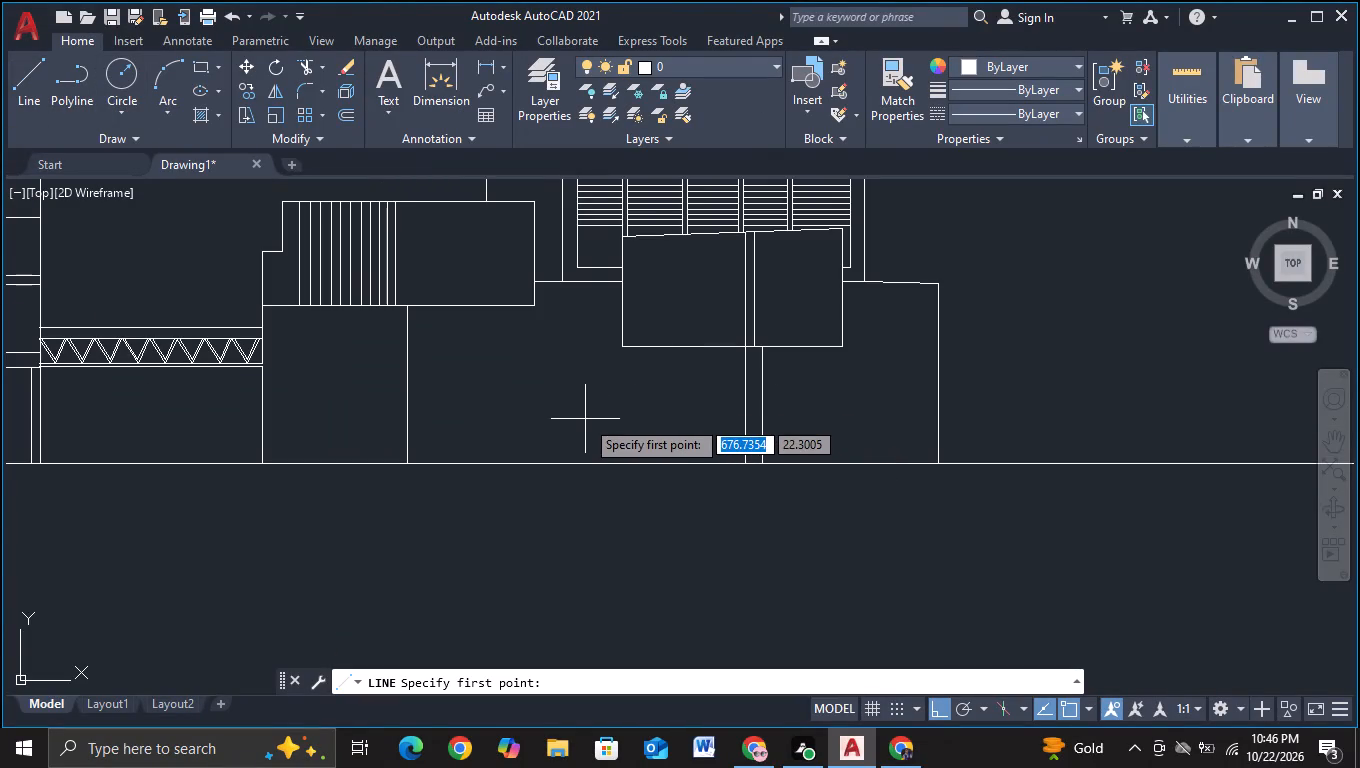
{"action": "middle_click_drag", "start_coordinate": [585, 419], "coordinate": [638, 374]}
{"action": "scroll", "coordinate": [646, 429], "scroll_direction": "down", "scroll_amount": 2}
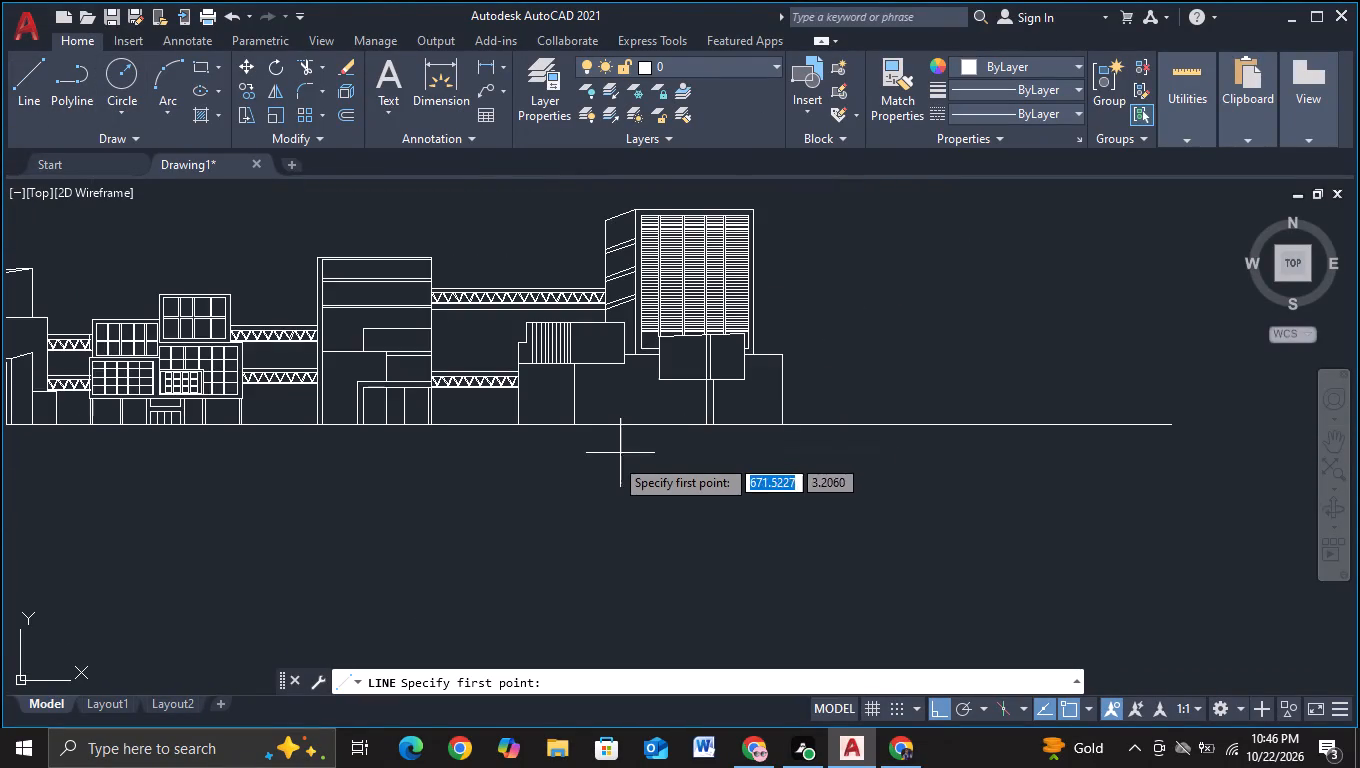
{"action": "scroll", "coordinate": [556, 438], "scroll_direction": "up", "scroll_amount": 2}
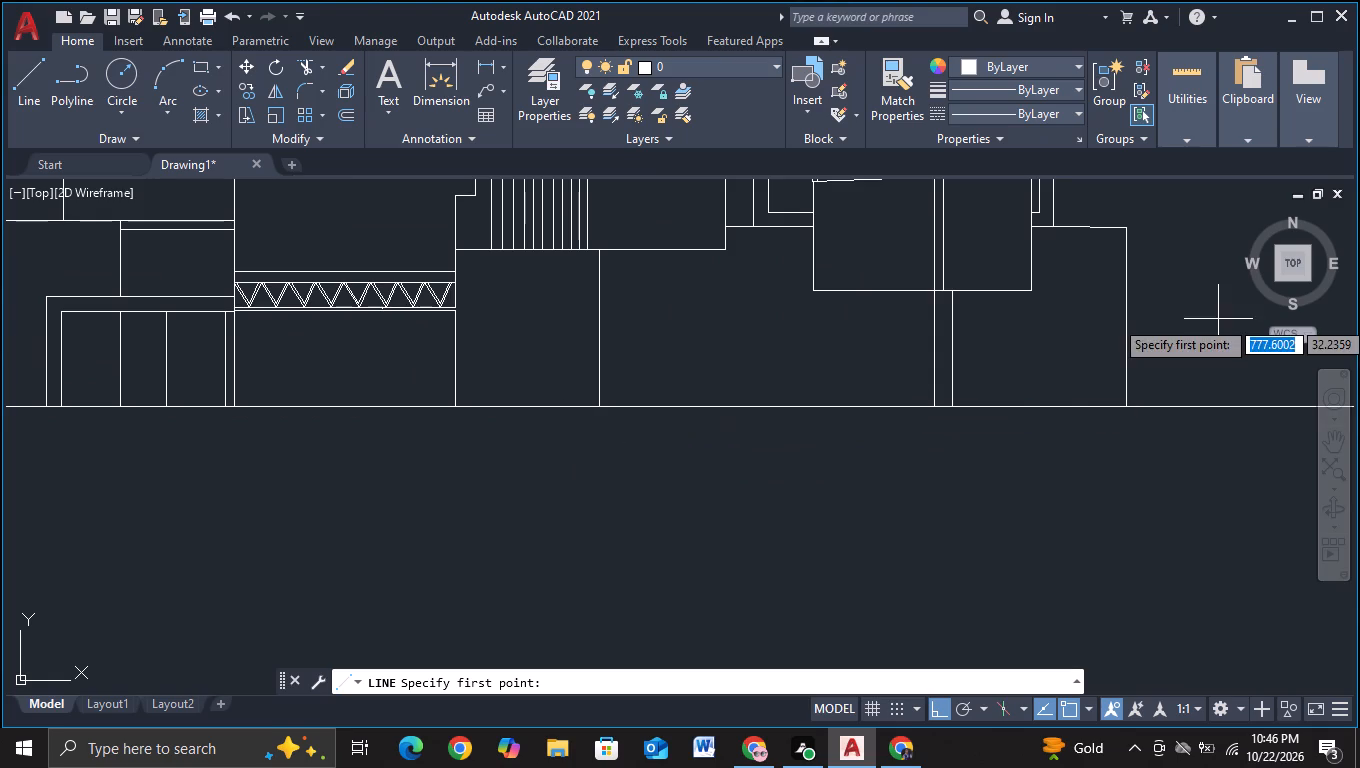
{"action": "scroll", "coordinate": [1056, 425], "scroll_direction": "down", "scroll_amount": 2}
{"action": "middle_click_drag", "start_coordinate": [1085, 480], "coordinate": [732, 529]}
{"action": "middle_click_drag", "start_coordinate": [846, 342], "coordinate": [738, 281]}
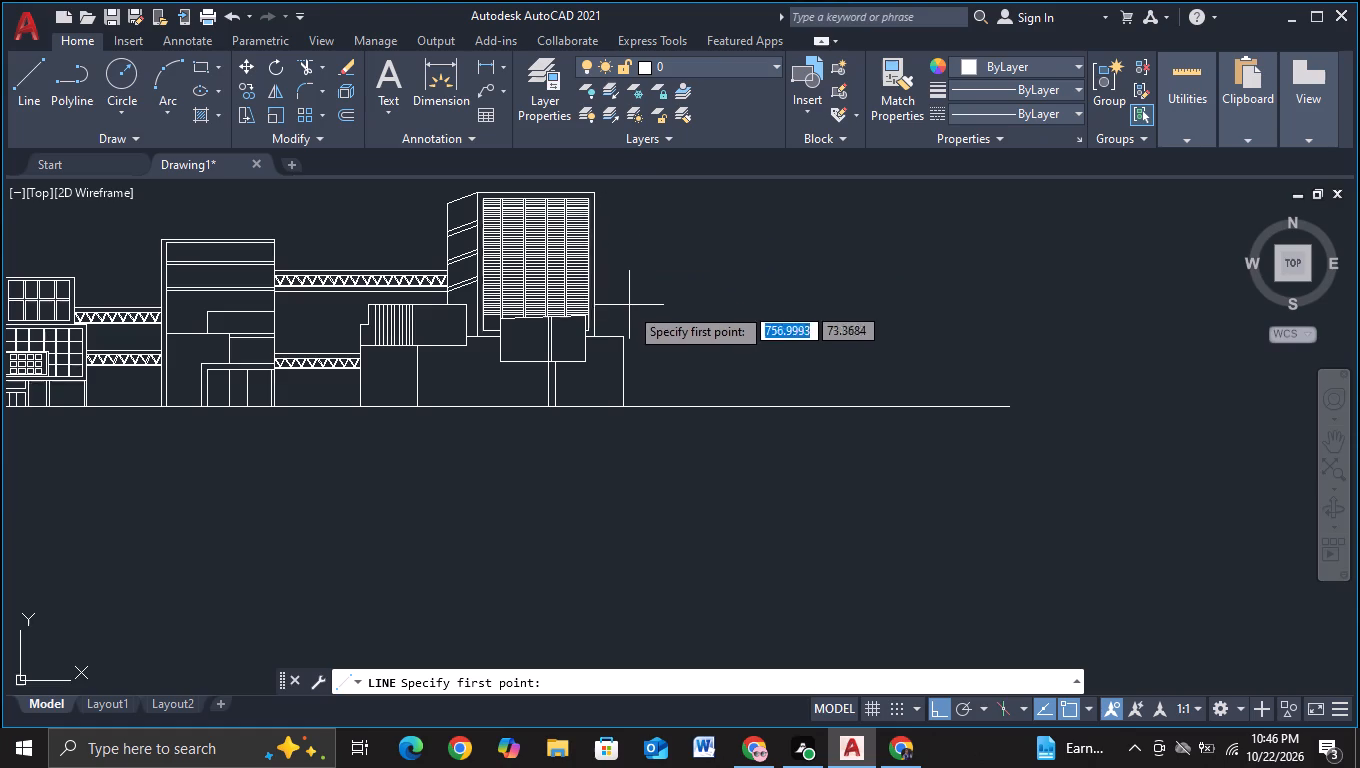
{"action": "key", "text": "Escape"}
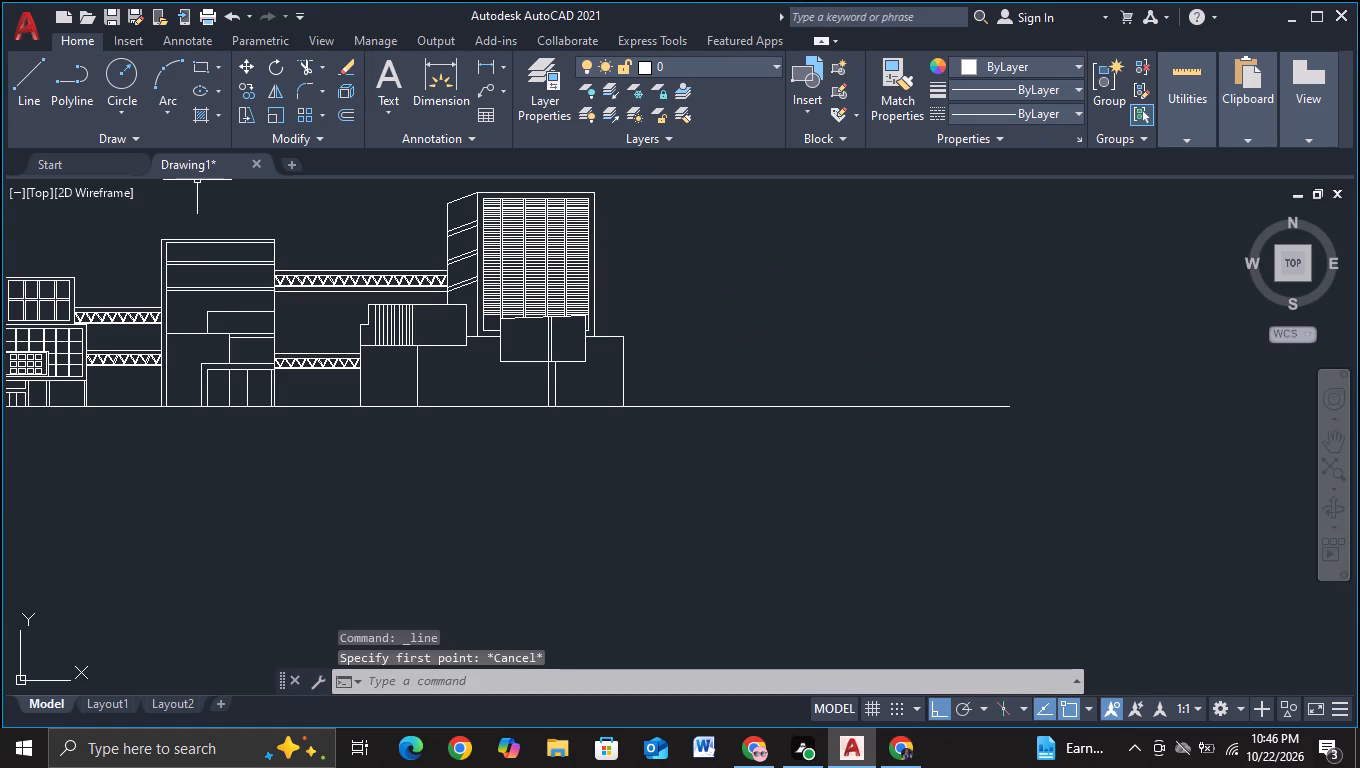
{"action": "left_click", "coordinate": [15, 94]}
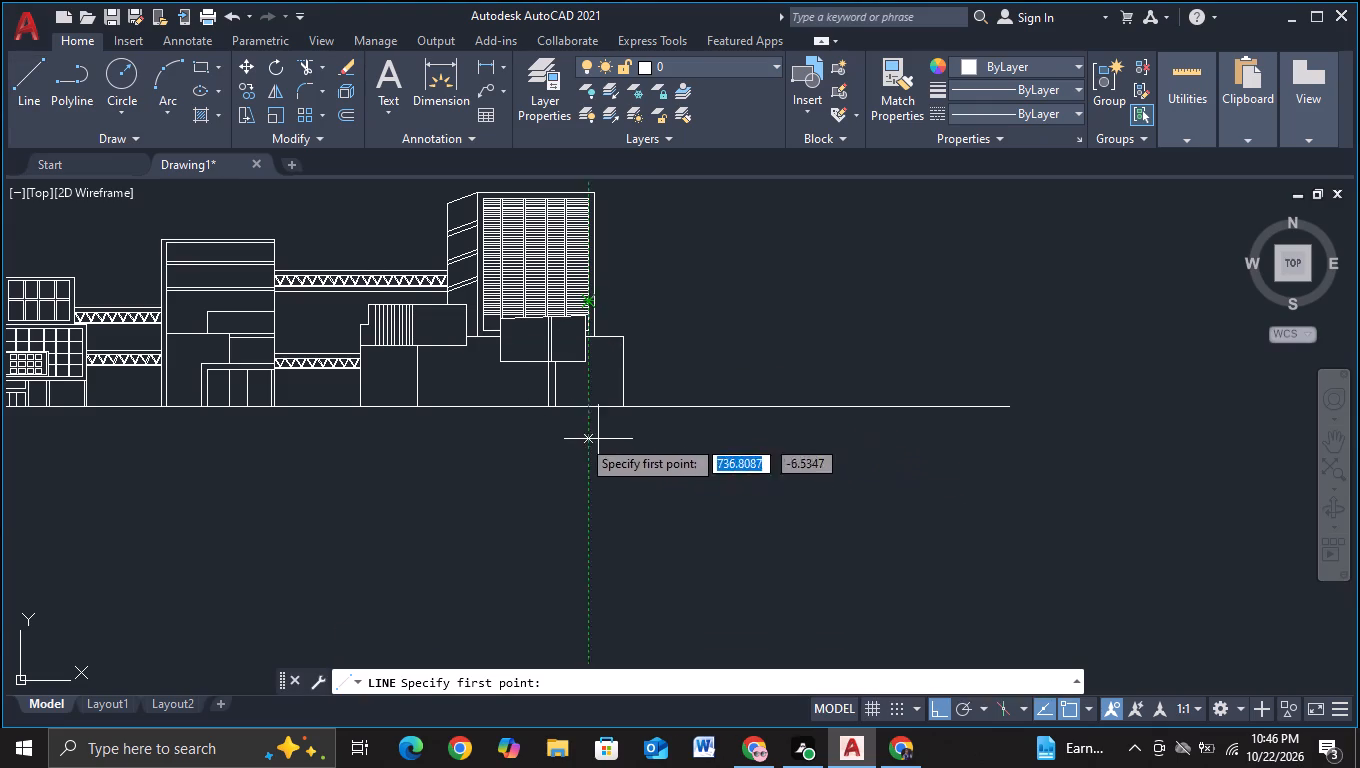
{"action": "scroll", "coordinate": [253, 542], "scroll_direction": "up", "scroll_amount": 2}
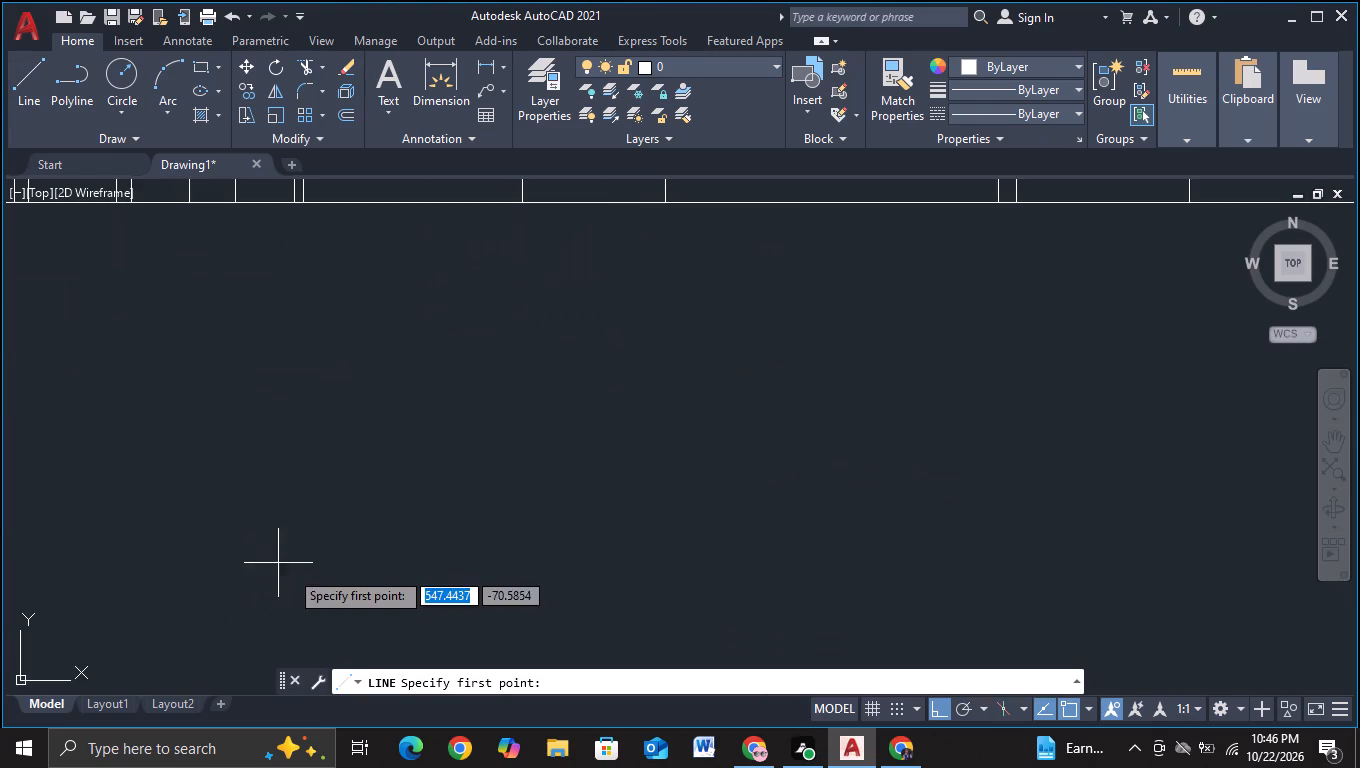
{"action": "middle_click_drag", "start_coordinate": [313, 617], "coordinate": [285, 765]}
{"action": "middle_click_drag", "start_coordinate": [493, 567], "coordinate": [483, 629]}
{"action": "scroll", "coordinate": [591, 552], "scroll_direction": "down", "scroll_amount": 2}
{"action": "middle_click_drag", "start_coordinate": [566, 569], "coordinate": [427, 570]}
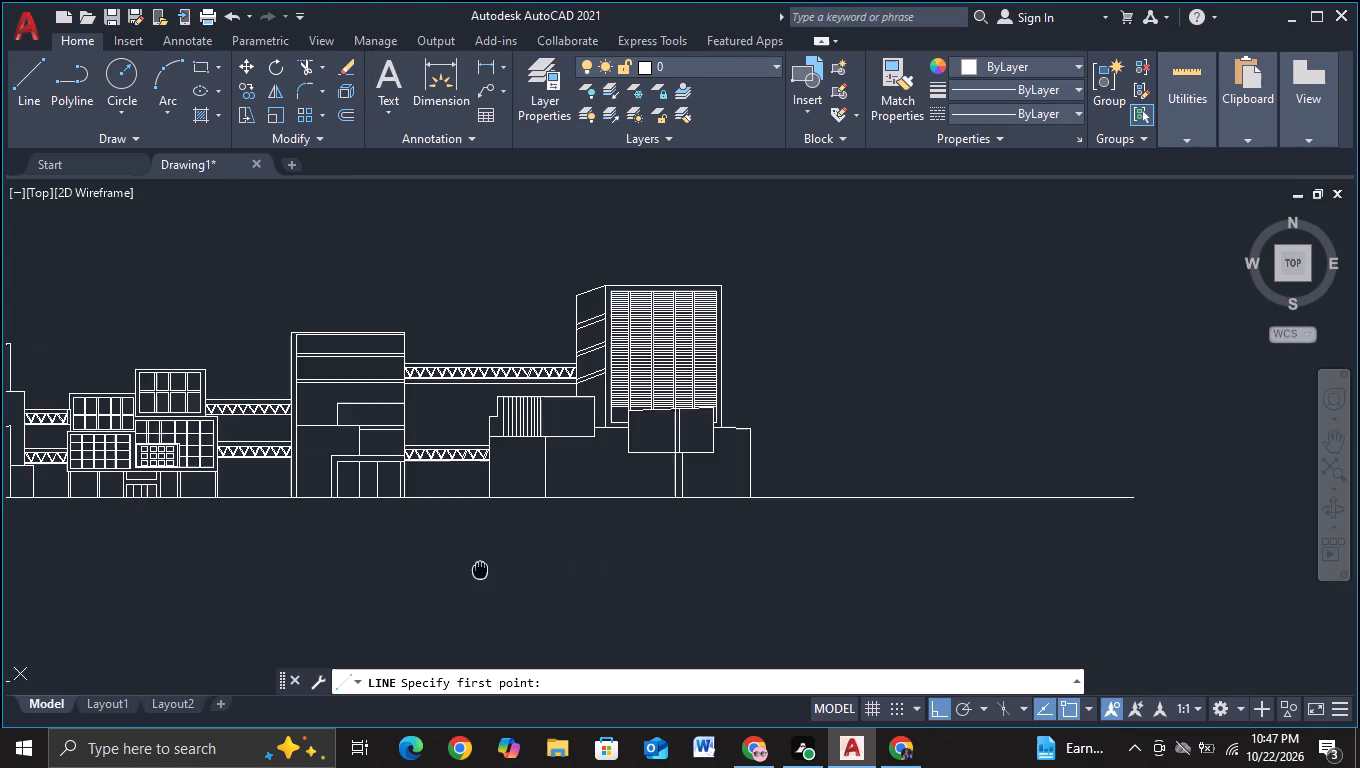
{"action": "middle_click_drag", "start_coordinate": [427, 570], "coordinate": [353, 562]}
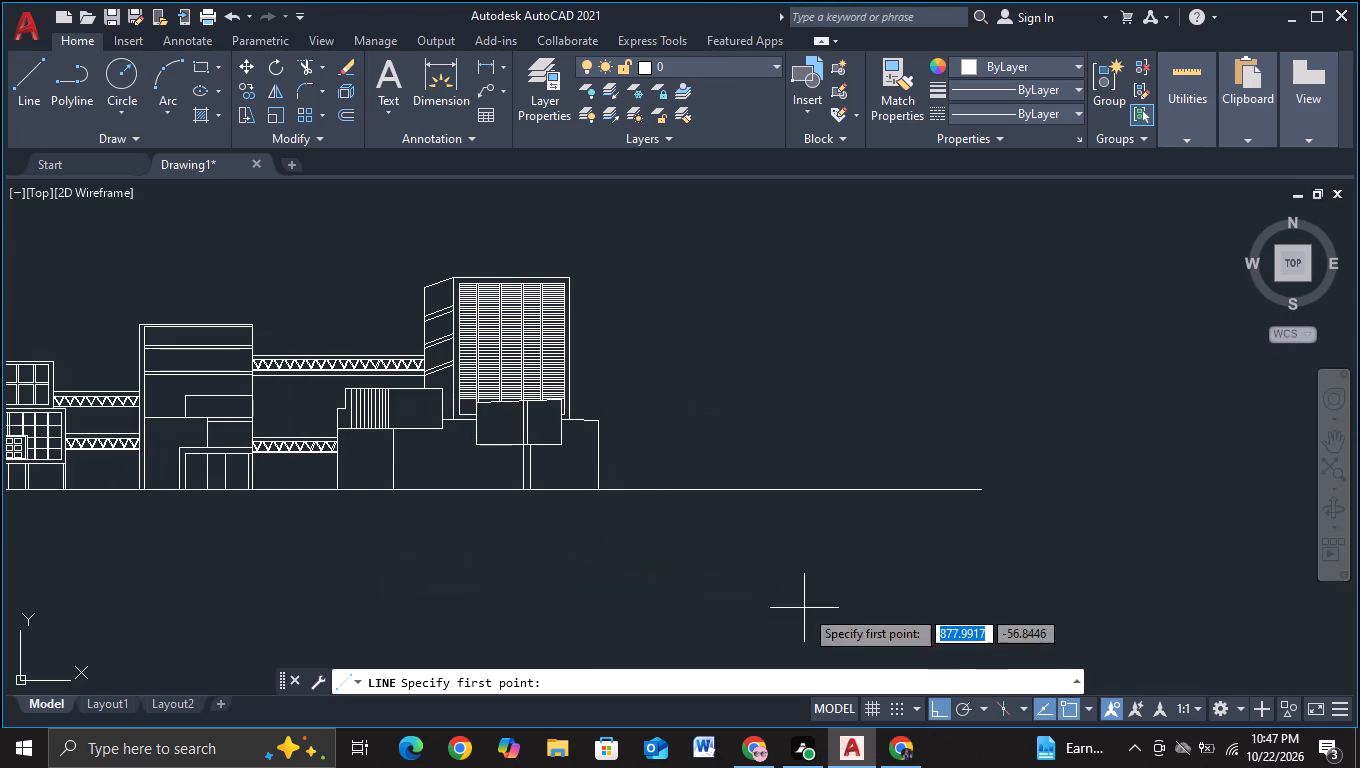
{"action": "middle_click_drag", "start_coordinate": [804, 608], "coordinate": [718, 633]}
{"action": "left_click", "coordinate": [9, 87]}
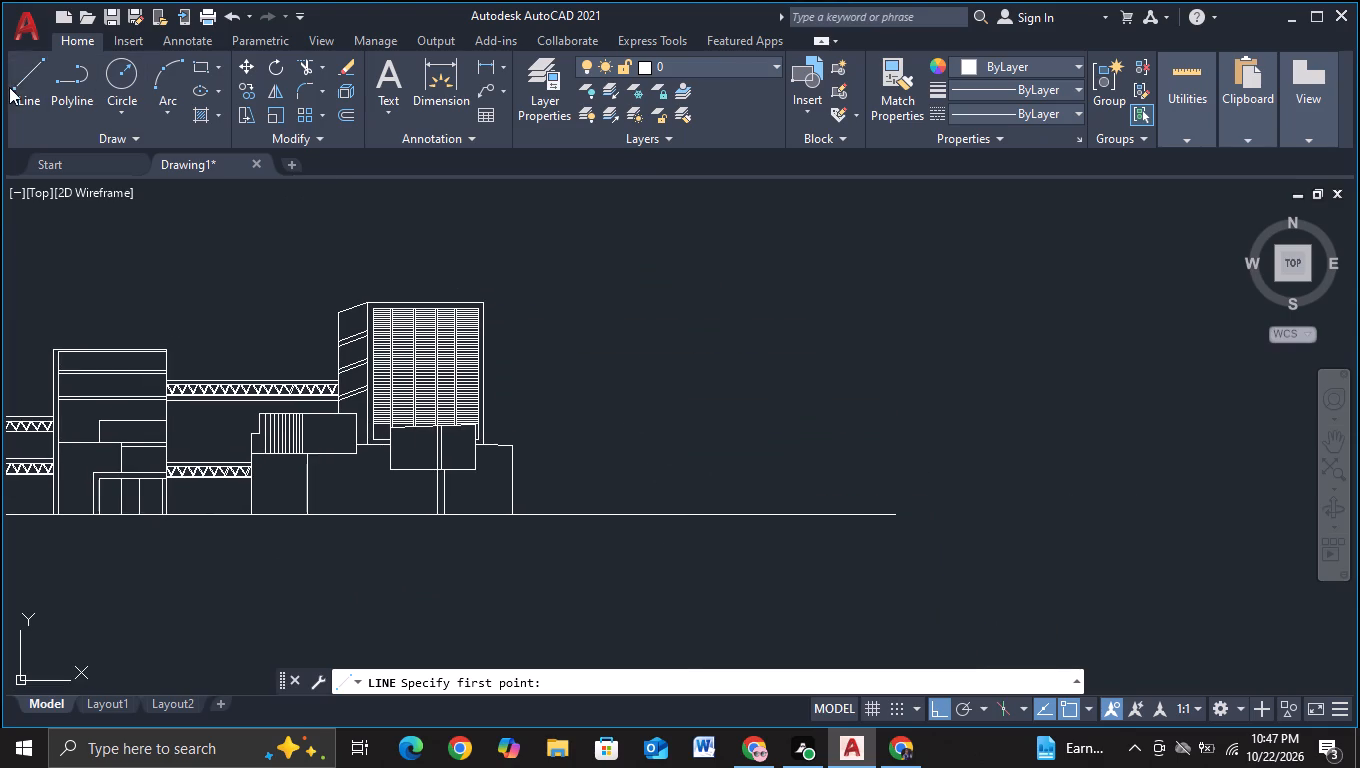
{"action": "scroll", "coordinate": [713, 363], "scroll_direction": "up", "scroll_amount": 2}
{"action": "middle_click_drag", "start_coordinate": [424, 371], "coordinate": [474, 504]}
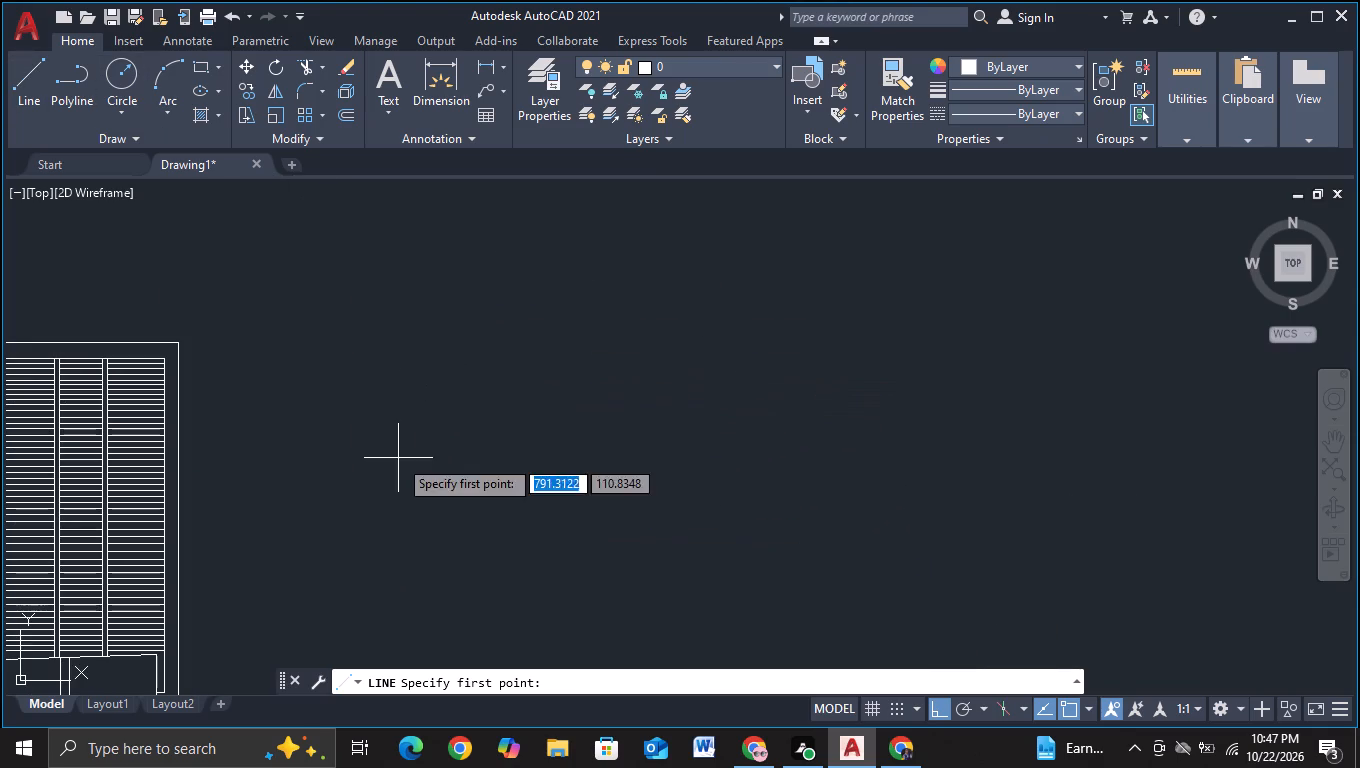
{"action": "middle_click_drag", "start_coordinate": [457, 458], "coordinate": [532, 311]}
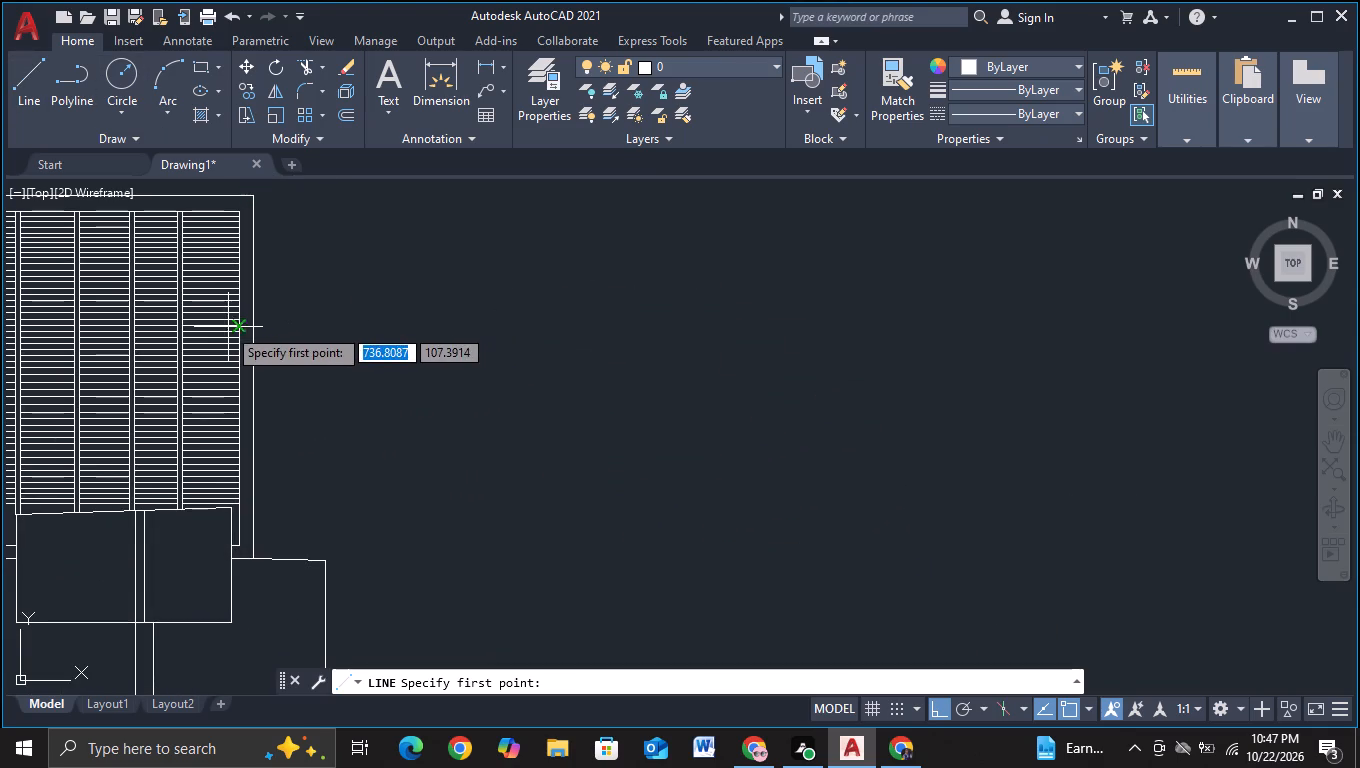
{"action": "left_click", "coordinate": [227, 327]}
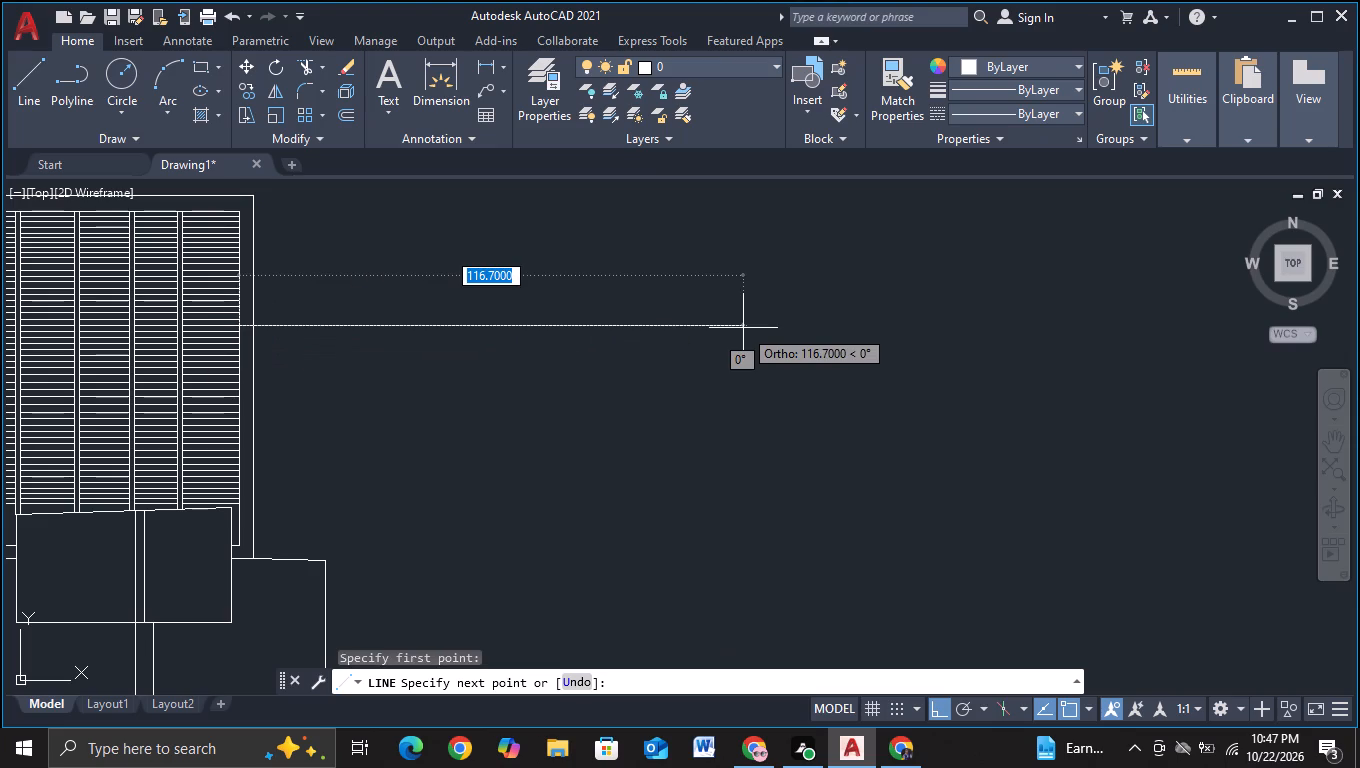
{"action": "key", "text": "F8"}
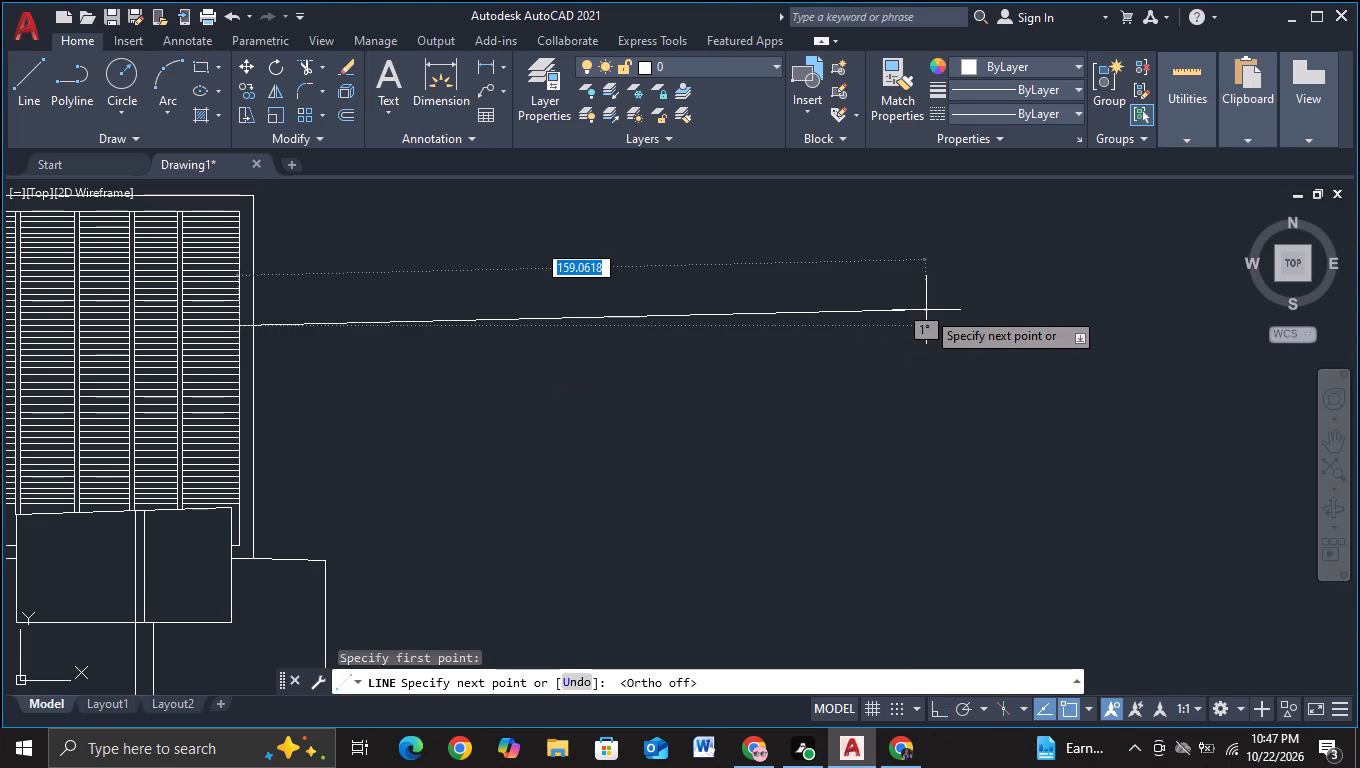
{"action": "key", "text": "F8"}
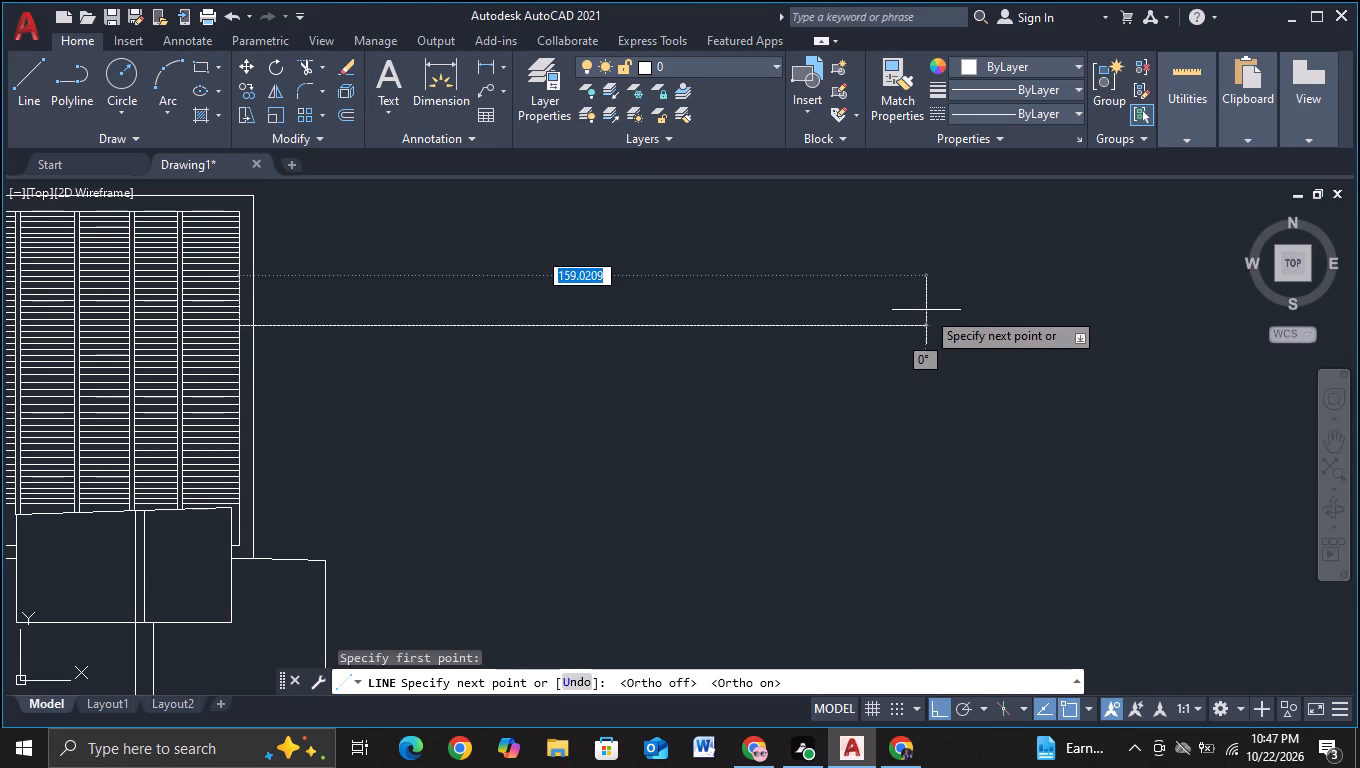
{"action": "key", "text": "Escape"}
Copy the whole upper truss link between the tall block and the louvred tower to the upper part of the tower's outer side.
{"action": "scroll", "coordinate": [860, 358], "scroll_direction": "down", "scroll_amount": 2}
{"action": "middle_click_drag", "start_coordinate": [843, 409], "coordinate": [849, 314]}
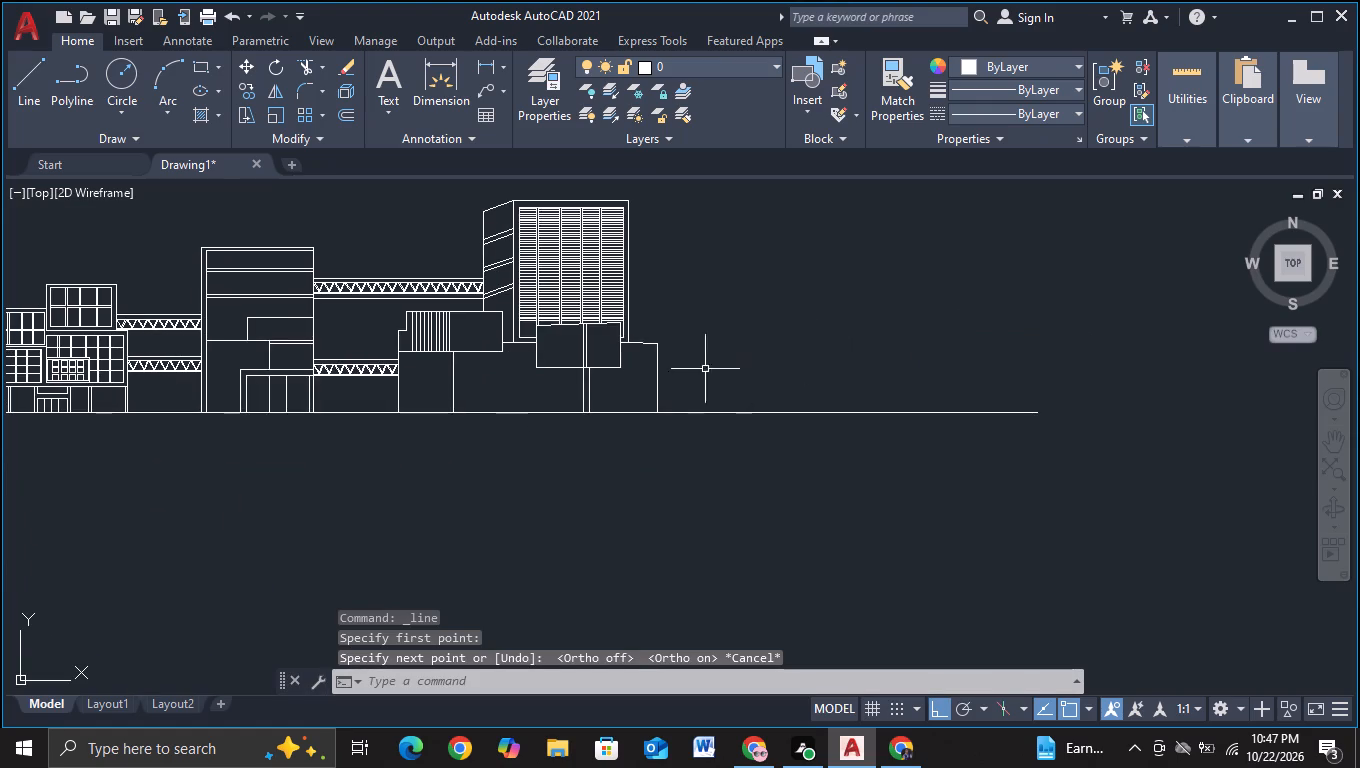
{"action": "scroll", "coordinate": [518, 508], "scroll_direction": "down", "scroll_amount": 2}
{"action": "middle_click_drag", "start_coordinate": [525, 538], "coordinate": [696, 511]}
{"action": "scroll", "coordinate": [671, 471], "scroll_direction": "up", "scroll_amount": 2}
{"action": "middle_click_drag", "start_coordinate": [602, 516], "coordinate": [613, 600]}
{"action": "scroll", "coordinate": [507, 354], "scroll_direction": "up", "scroll_amount": 4}
{"action": "left_click", "coordinate": [537, 361]}
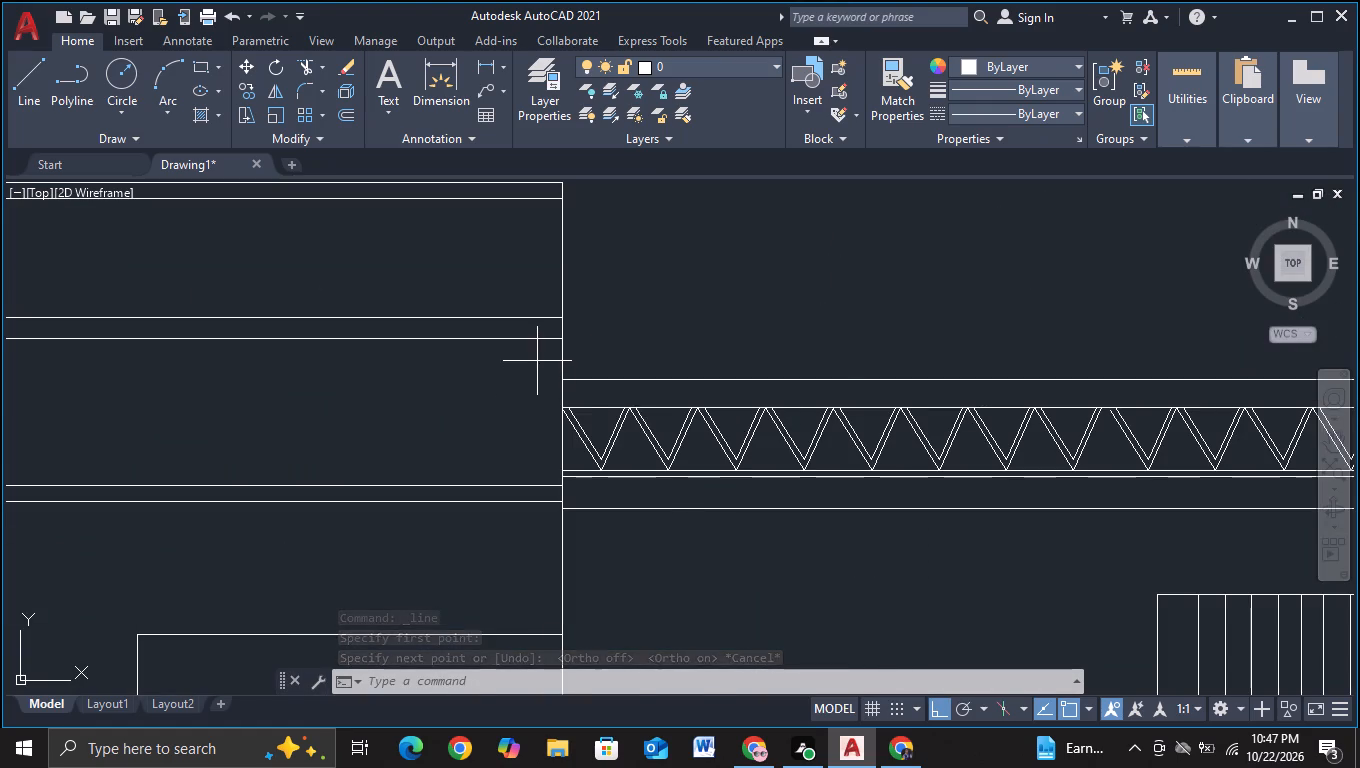
{"action": "scroll", "coordinate": [765, 574], "scroll_direction": "down", "scroll_amount": 1}
{"action": "middle_click_drag", "start_coordinate": [845, 550], "coordinate": [16, 417]}
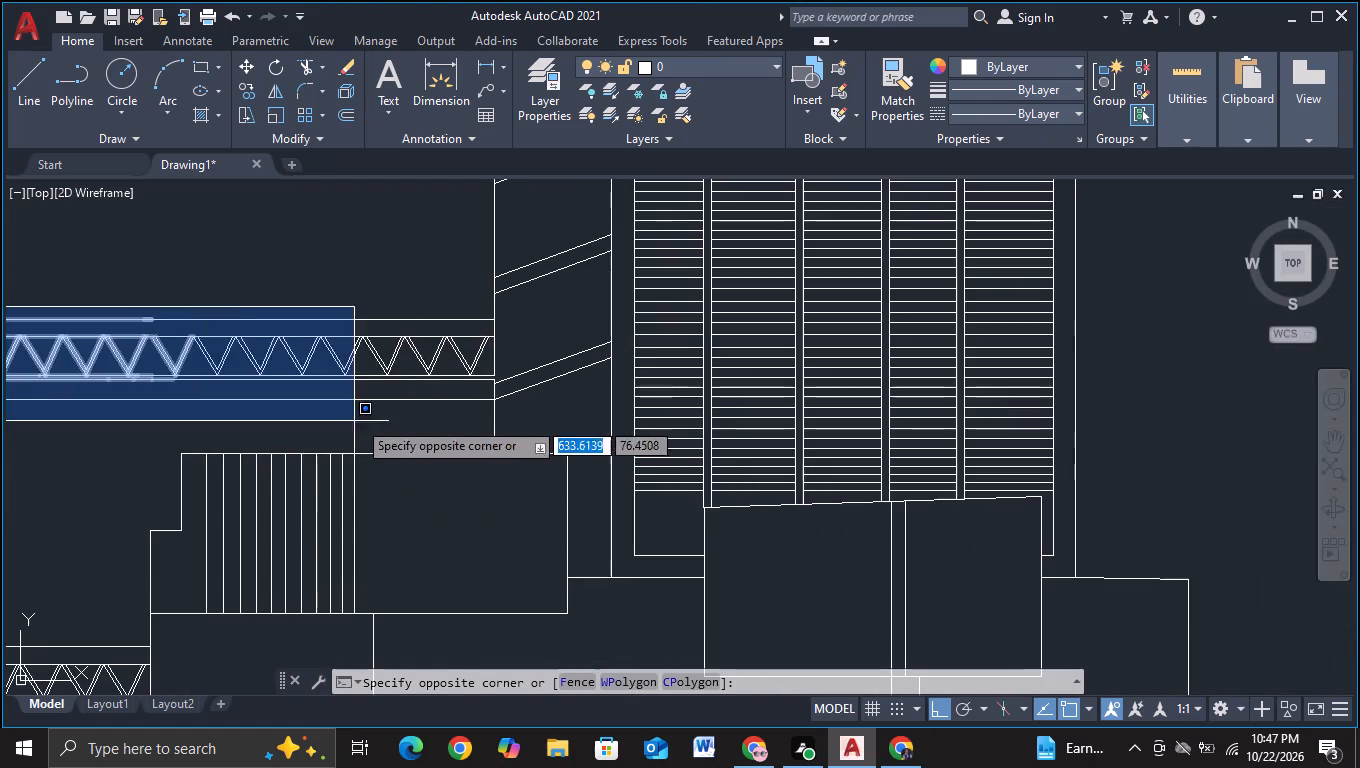
{"action": "left_click", "coordinate": [508, 414]}
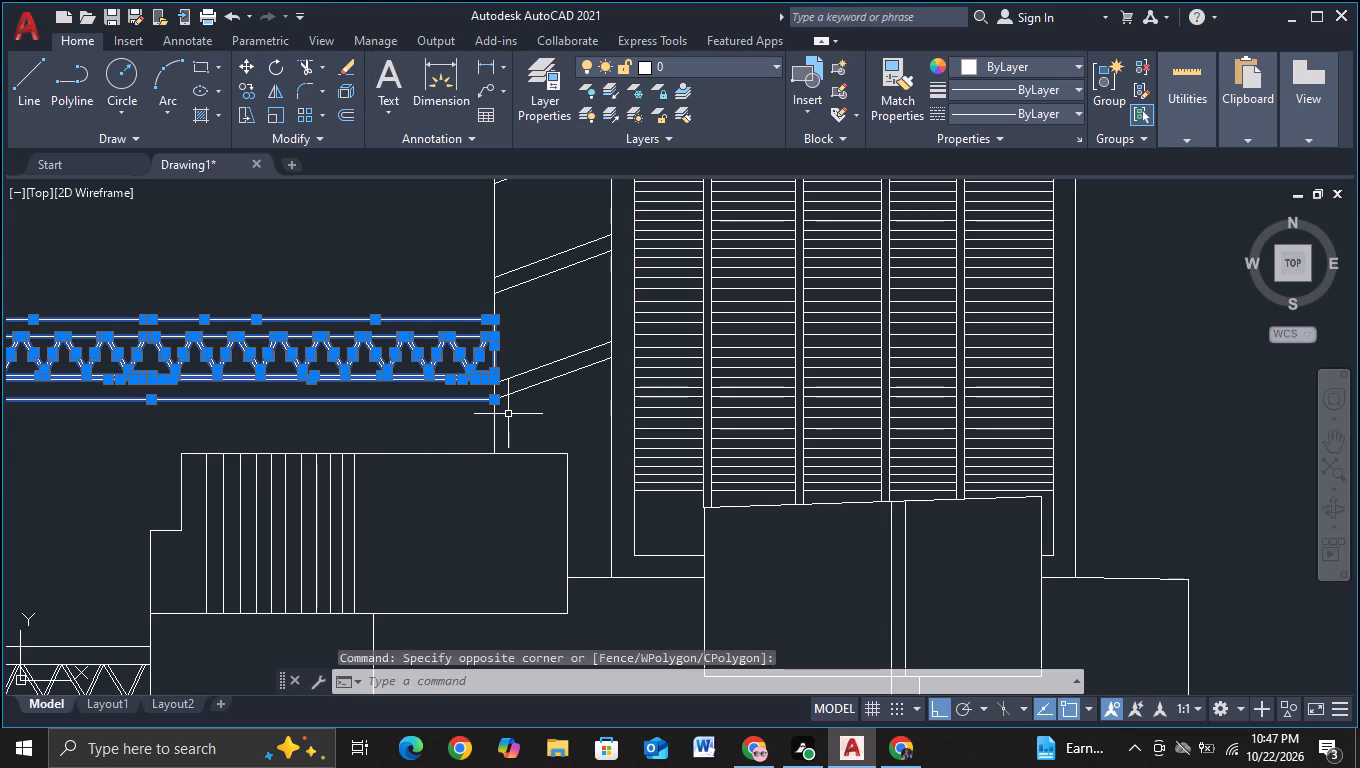
{"action": "key", "text": "c"}
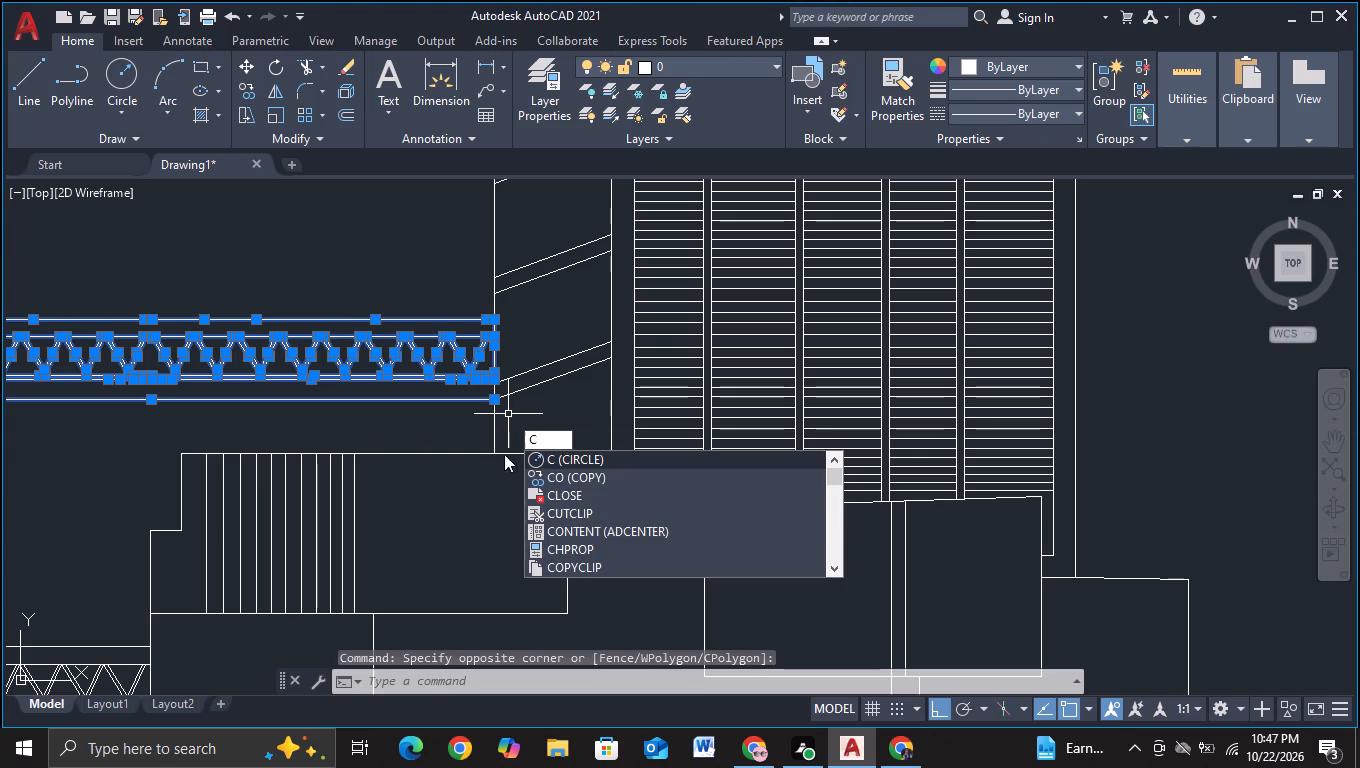
{"action": "left_click", "coordinate": [558, 474]}
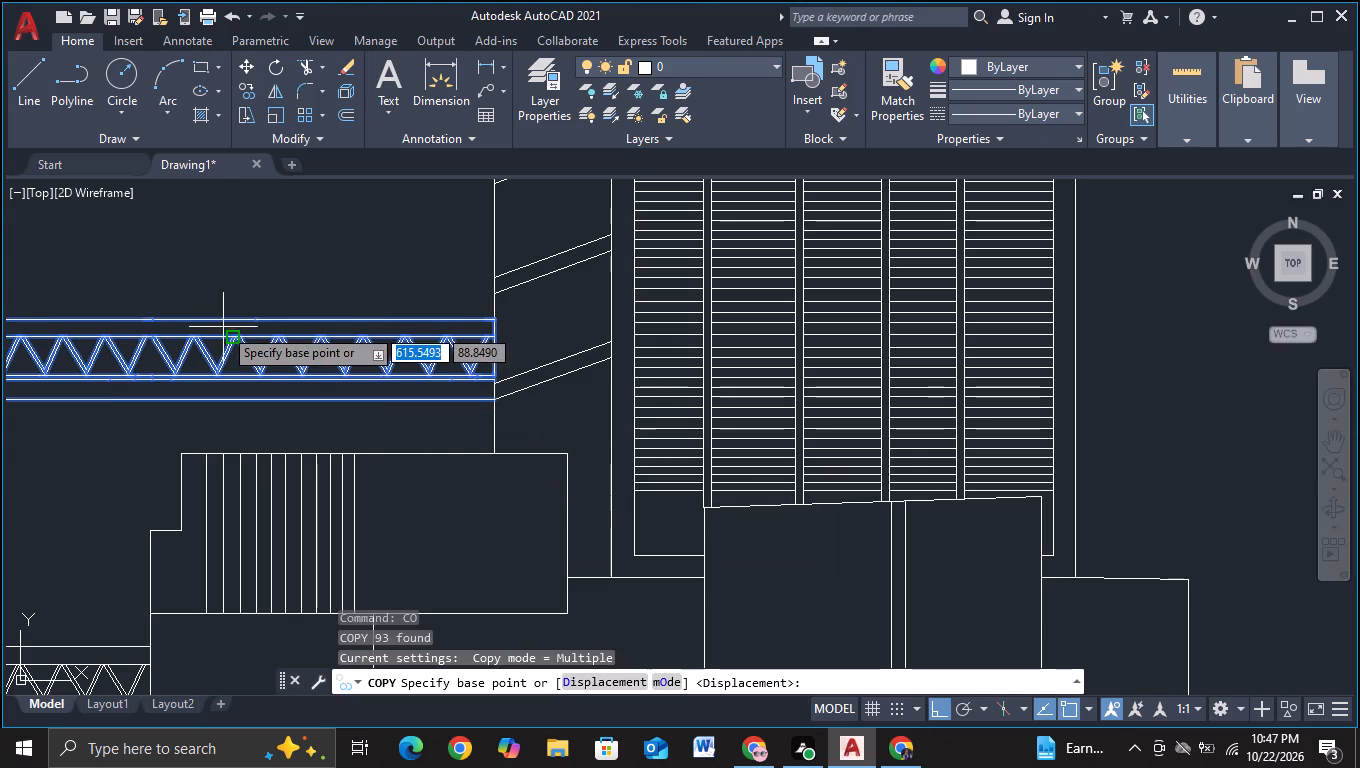
{"action": "left_click", "coordinate": [226, 329]}
{"action": "scroll", "coordinate": [864, 421], "scroll_direction": "down", "scroll_amount": 2}
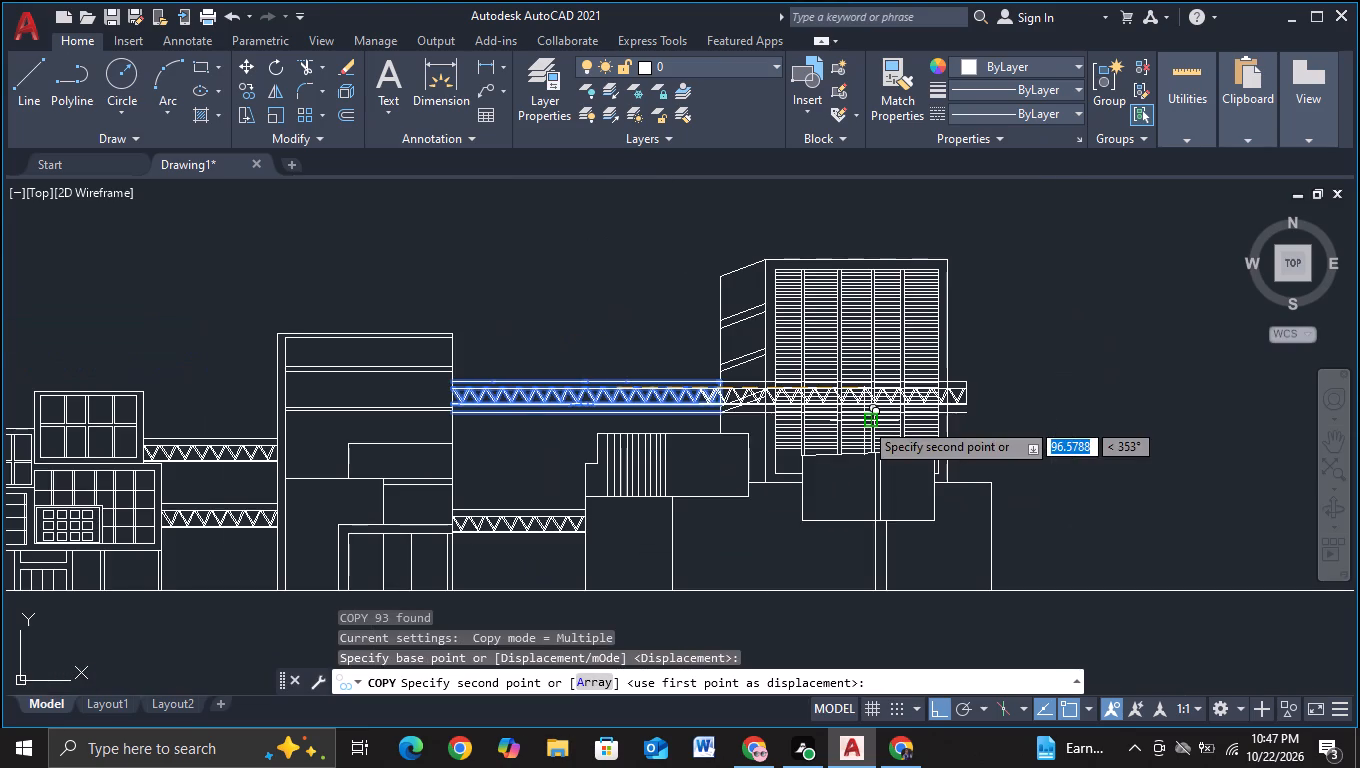
{"action": "middle_click_drag", "start_coordinate": [864, 421], "coordinate": [343, 414]}
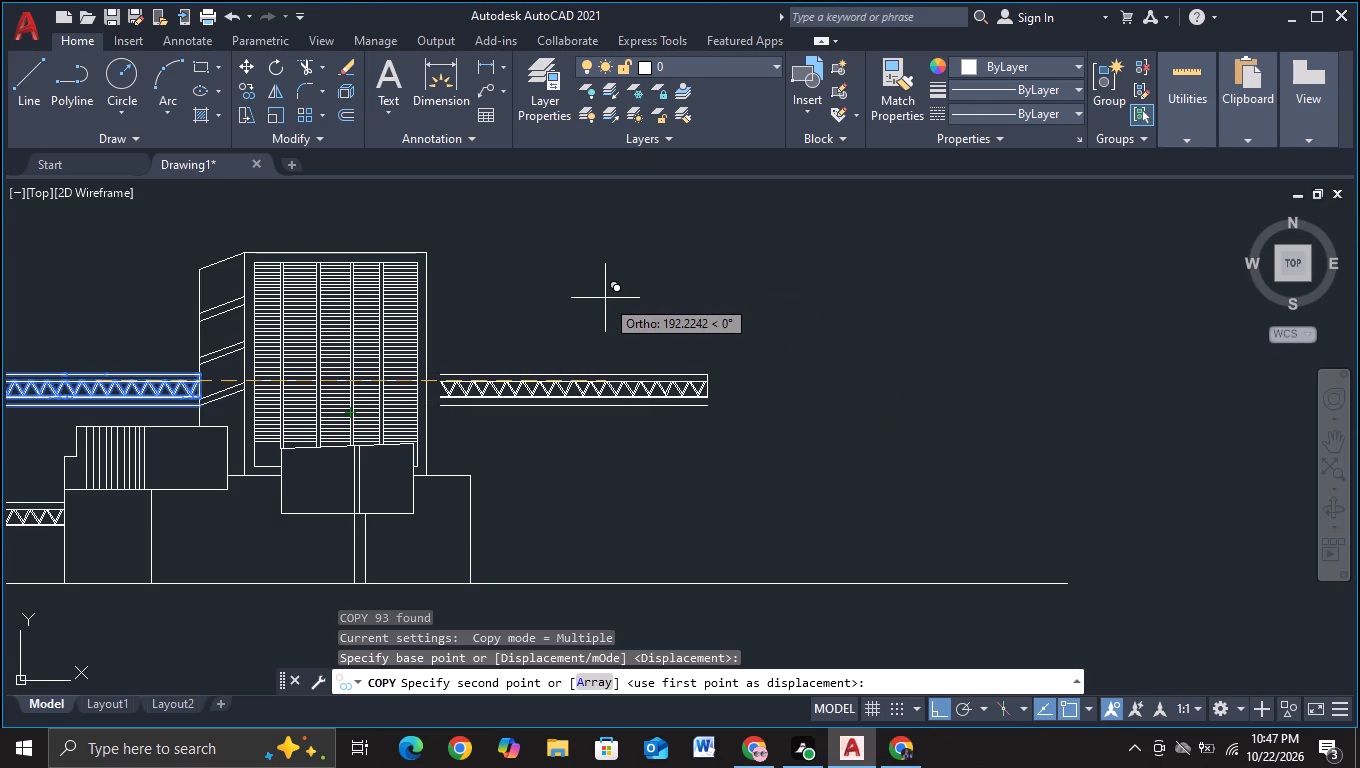
{"action": "key", "text": "F8"}
{"action": "scroll", "coordinate": [590, 323], "scroll_direction": "up", "scroll_amount": 1}
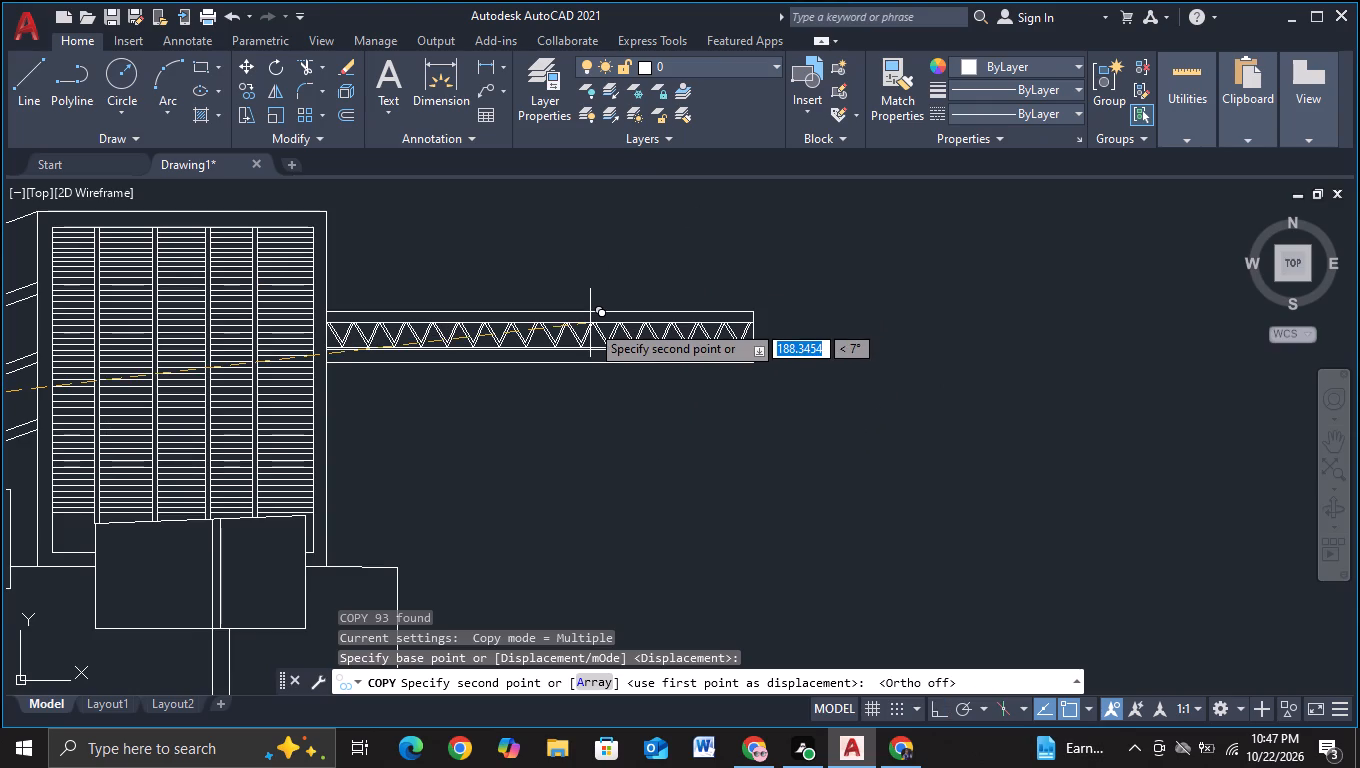
{"action": "scroll", "coordinate": [590, 322], "scroll_direction": "up", "scroll_amount": 2}
{"action": "middle_click_drag", "start_coordinate": [590, 322], "coordinate": [792, 292]}
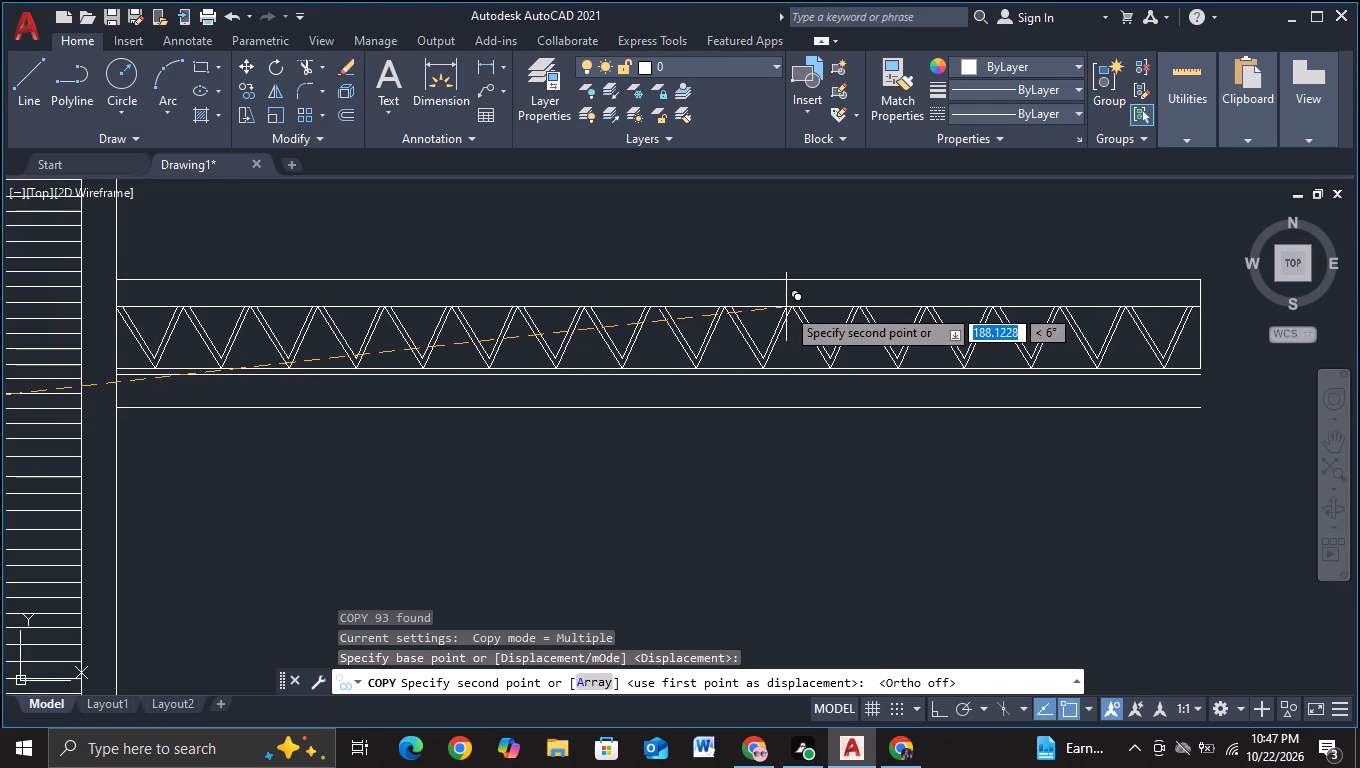
{"action": "left_click", "coordinate": [786, 307]}
Place a second copy of the truss link against the tower's outer side, just above the low volume's top line.
{"action": "scroll", "coordinate": [786, 307], "scroll_direction": "down", "scroll_amount": 3}
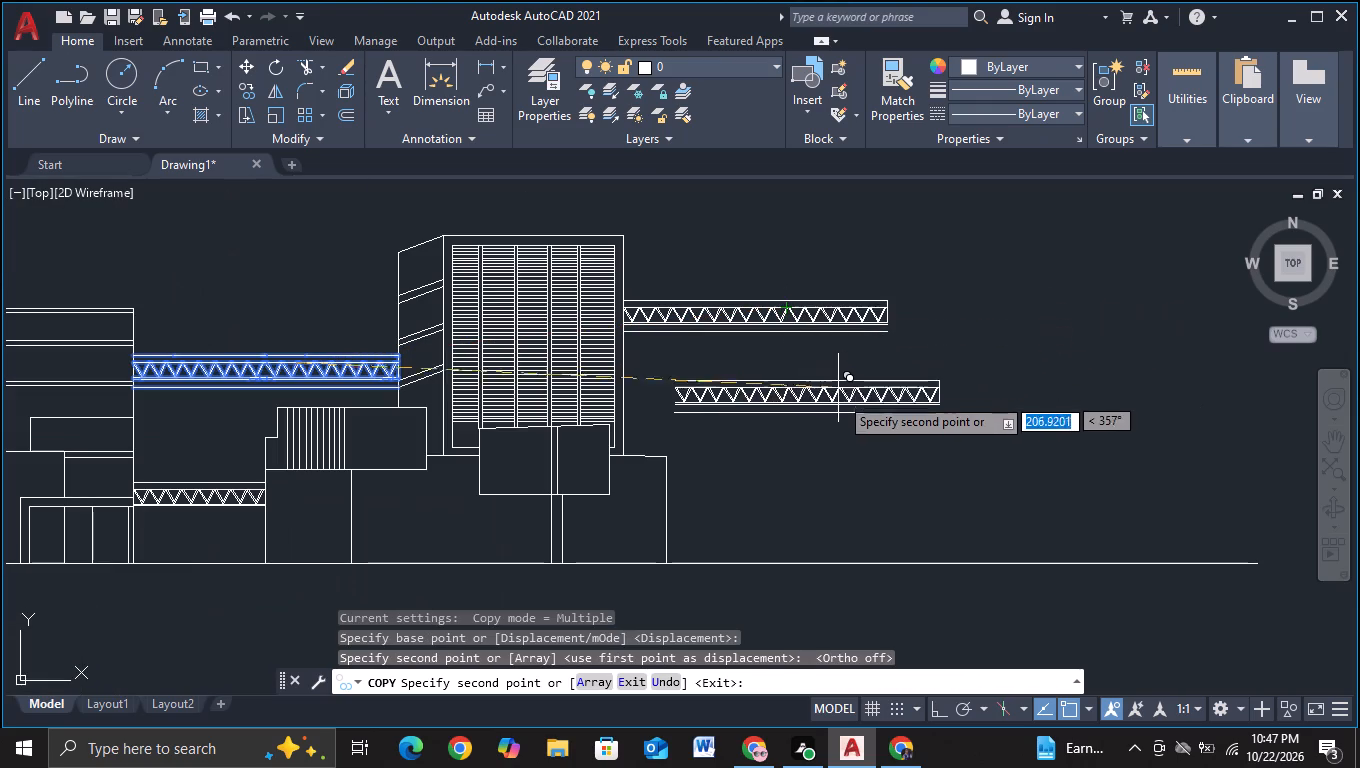
{"action": "middle_click_drag", "start_coordinate": [831, 409], "coordinate": [811, 368]}
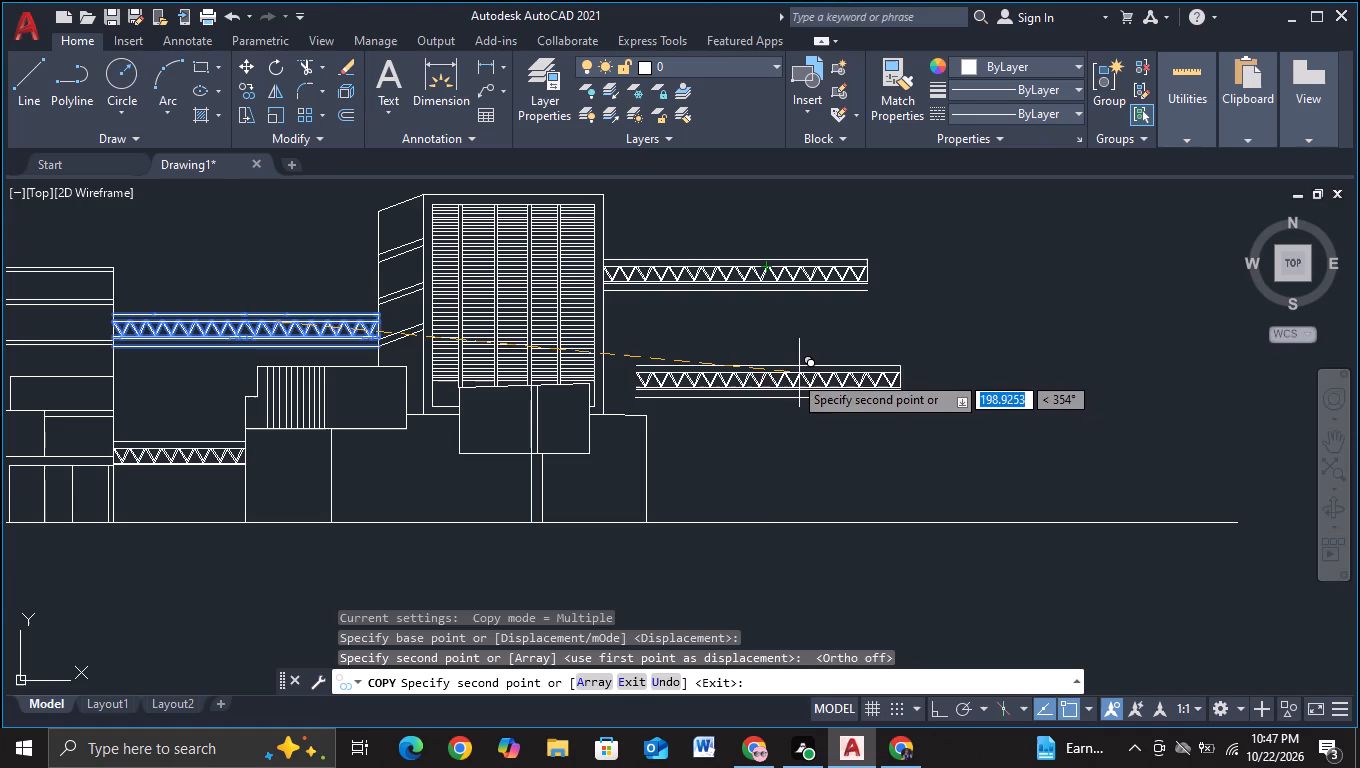
{"action": "scroll", "coordinate": [776, 380], "scroll_direction": "up", "scroll_amount": 2}
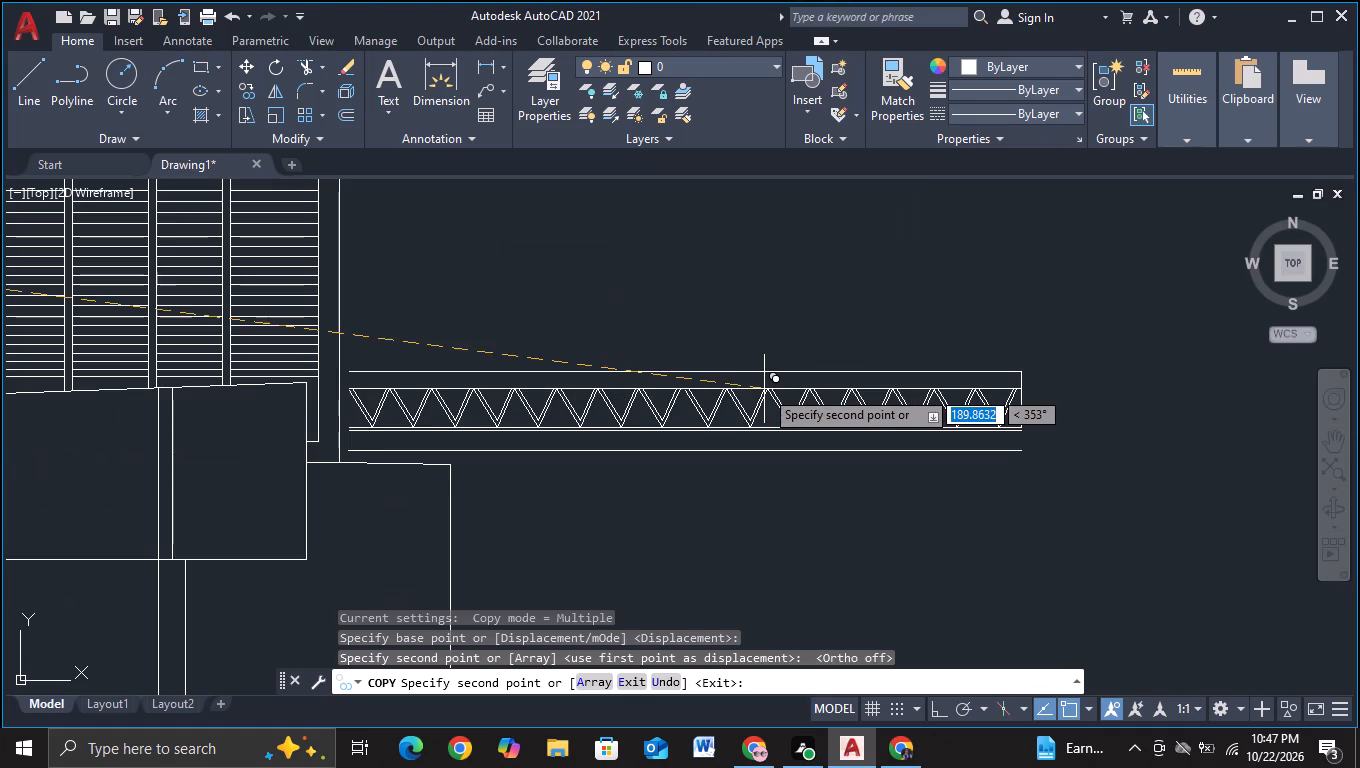
{"action": "left_click", "coordinate": [755, 391]}
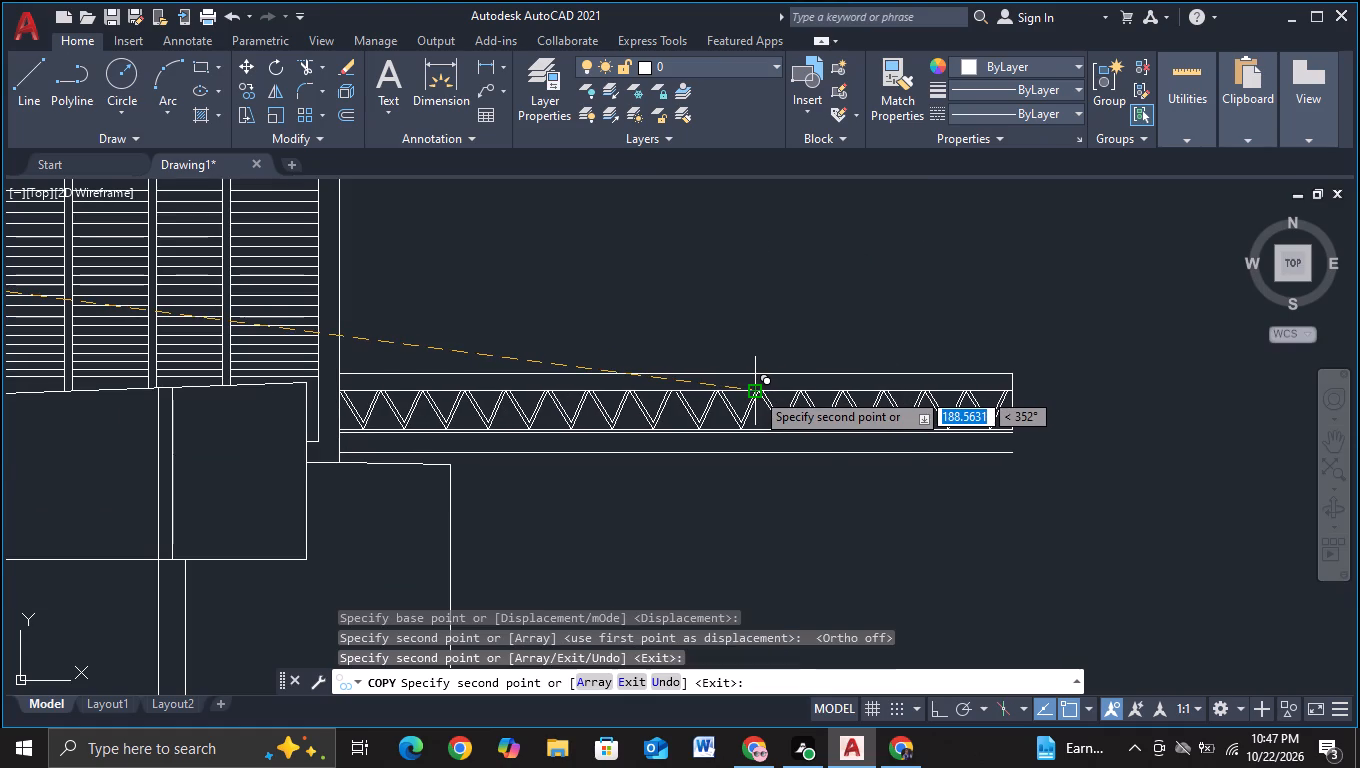
{"action": "key", "text": "Escape"}
Remove the low volume's slightly sloping top line beyond the tower with Trim.
{"action": "left_click", "coordinate": [295, 65]}
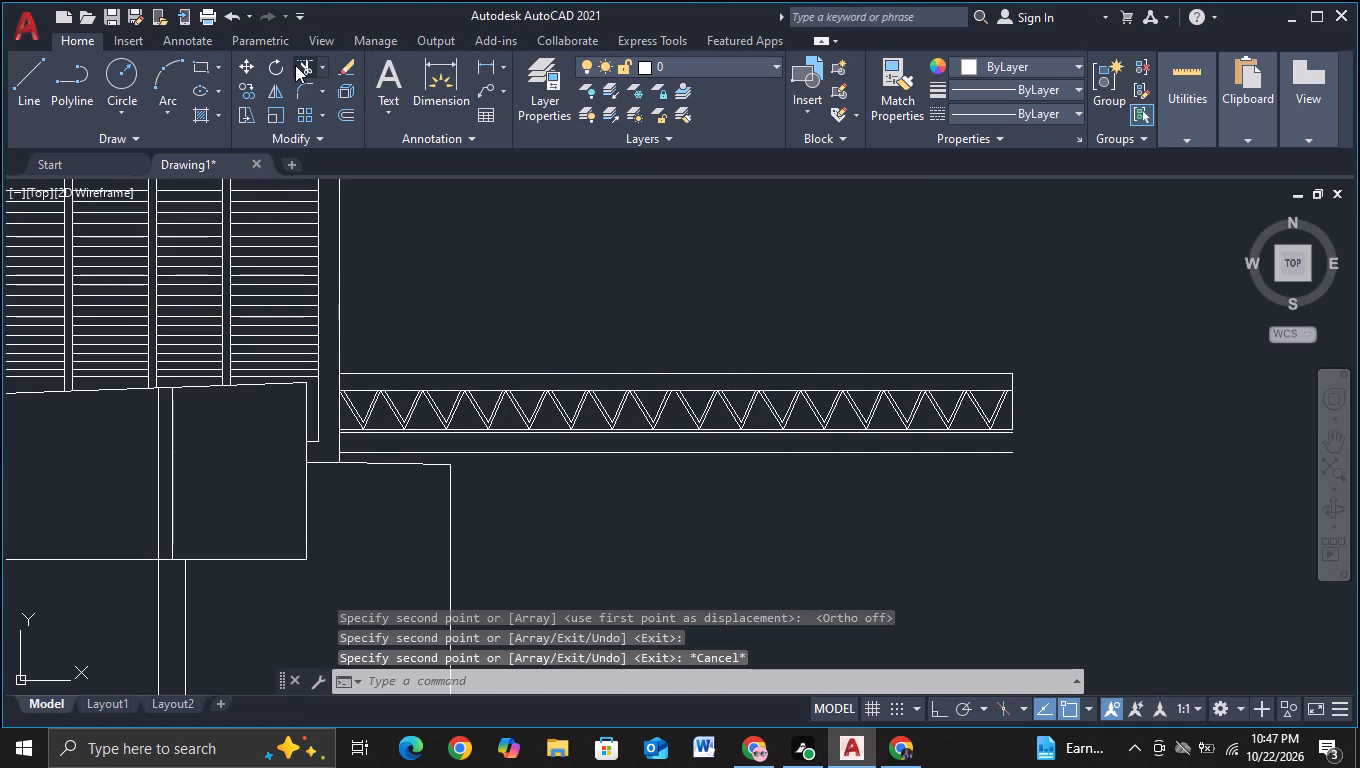
{"action": "left_click", "coordinate": [394, 463]}
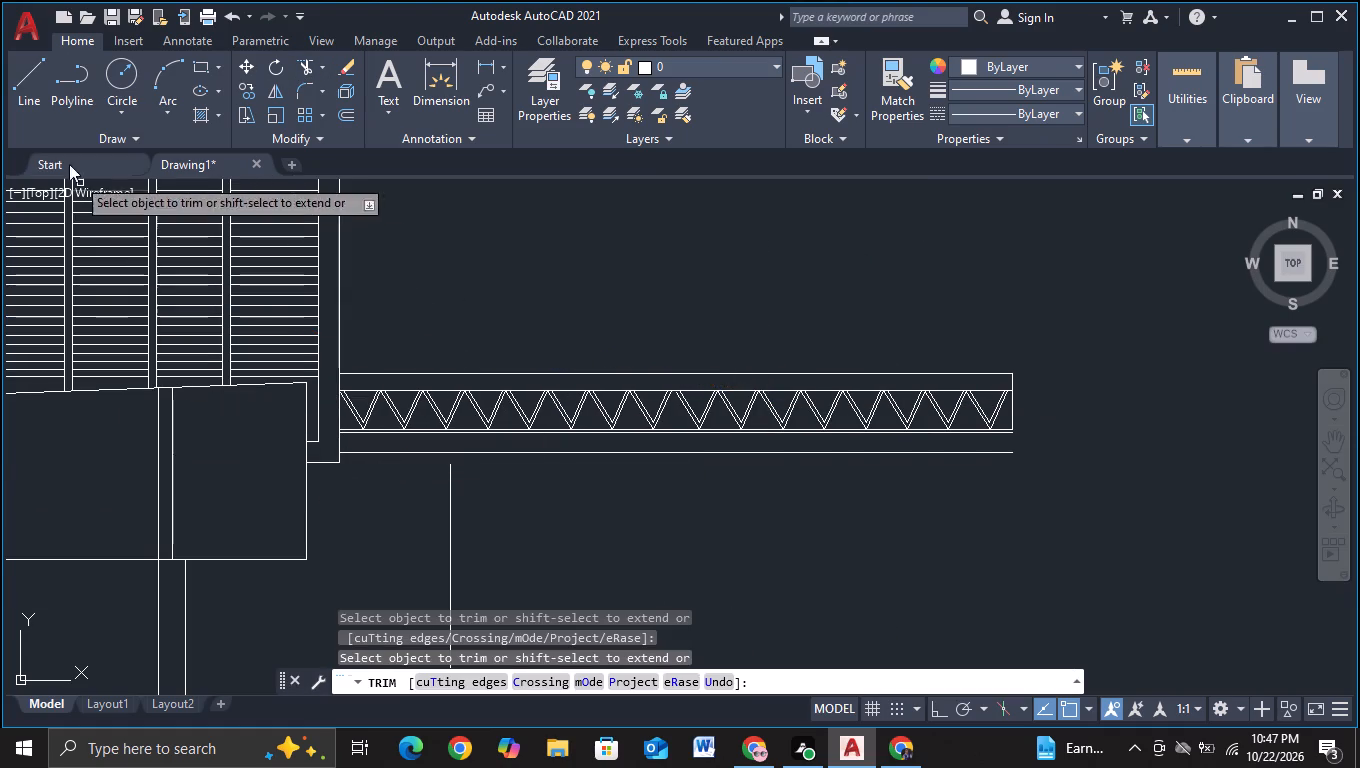
Draw a horizontal line about 24.5 units long from the tower's lower outer corner, running past the low volume's vertical edge.
{"action": "left_click", "coordinate": [19, 95]}
{"action": "scroll", "coordinate": [403, 523], "scroll_direction": "up", "scroll_amount": 3}
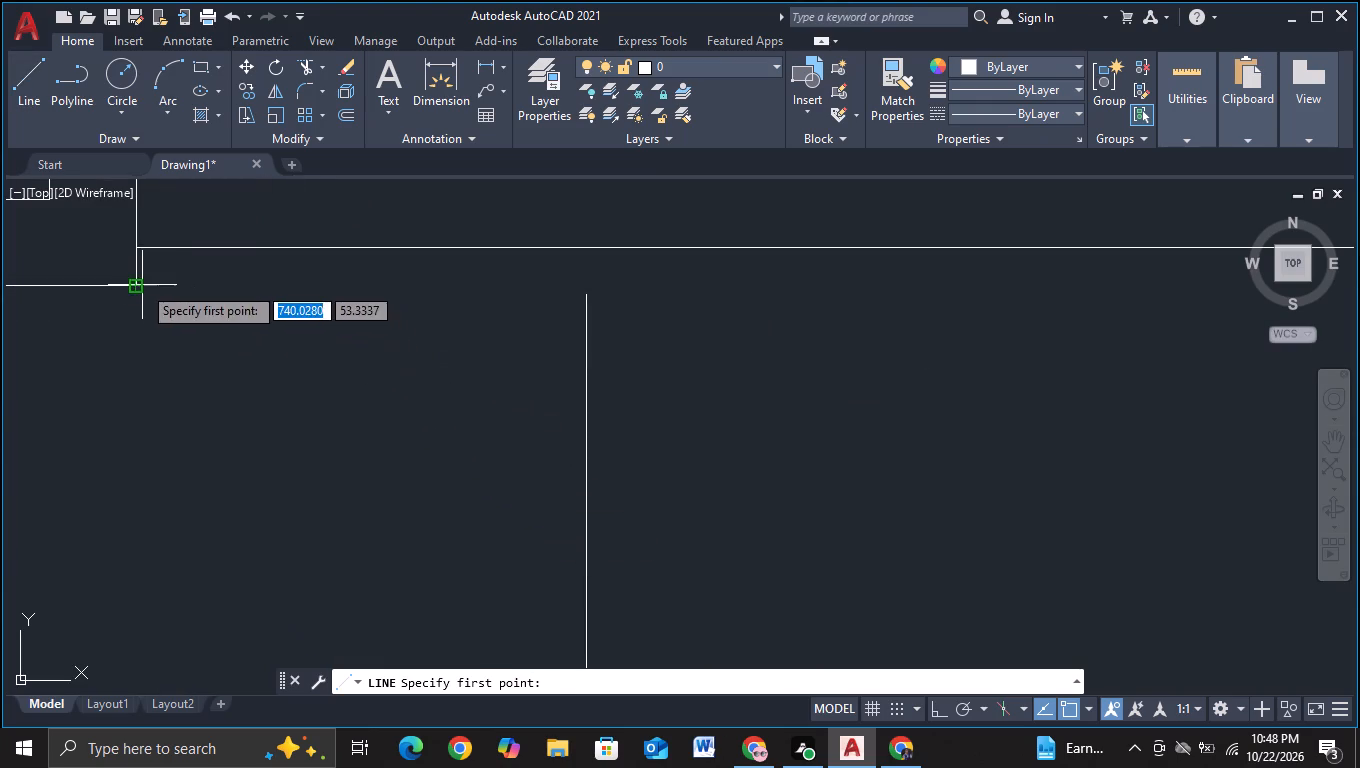
{"action": "left_click", "coordinate": [142, 285]}
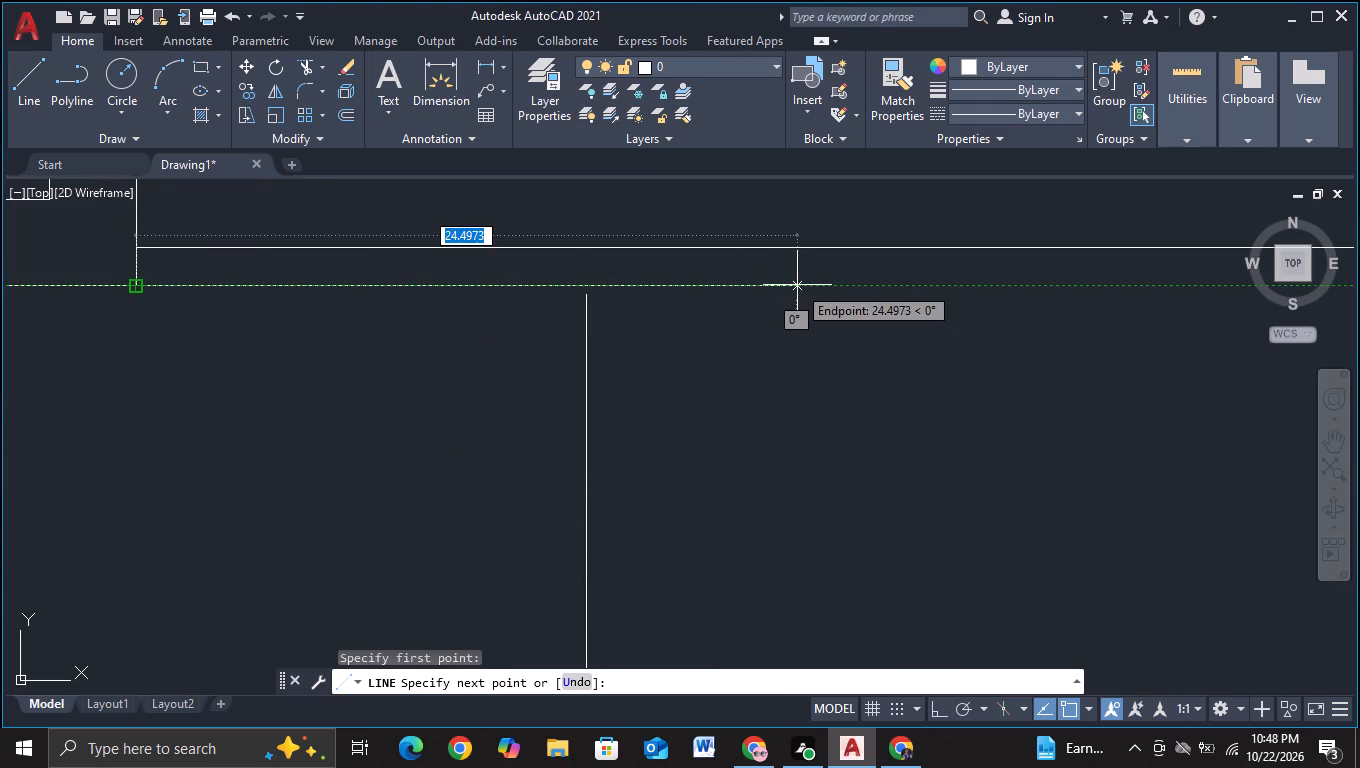
{"action": "left_click", "coordinate": [797, 285]}
{"action": "key", "text": "Escape"}
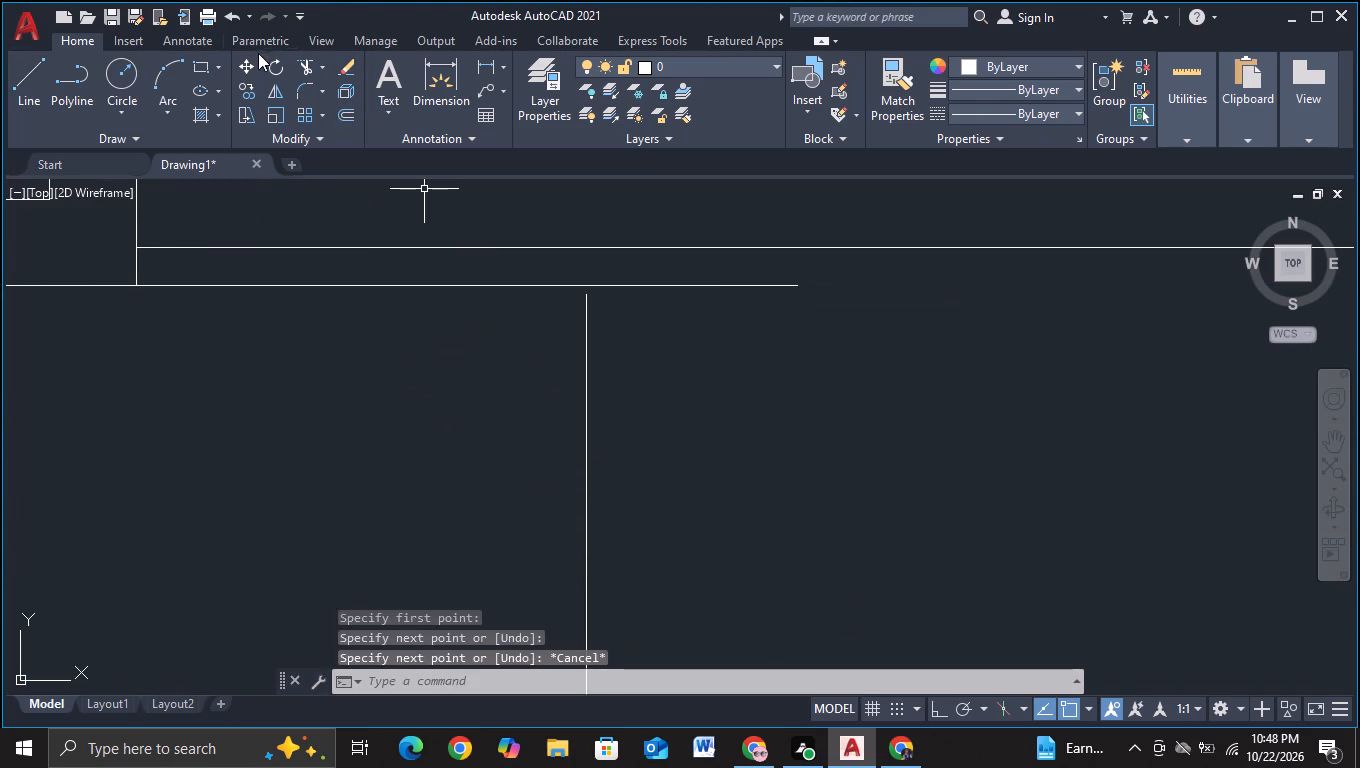
Turn on Ortho and extend the low volume's vertical edge up to its new horizontal top line.
{"action": "key", "text": "F8"}
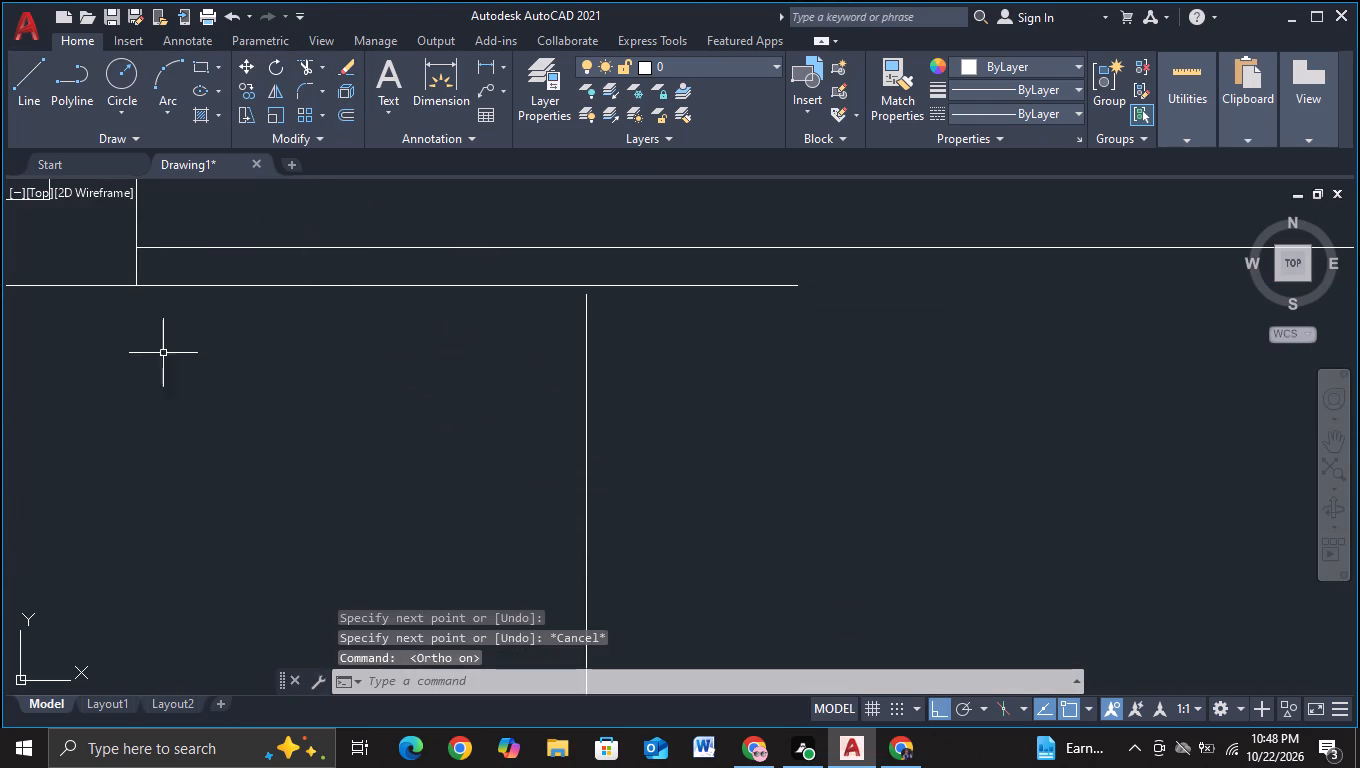
{"action": "key", "text": "e"}
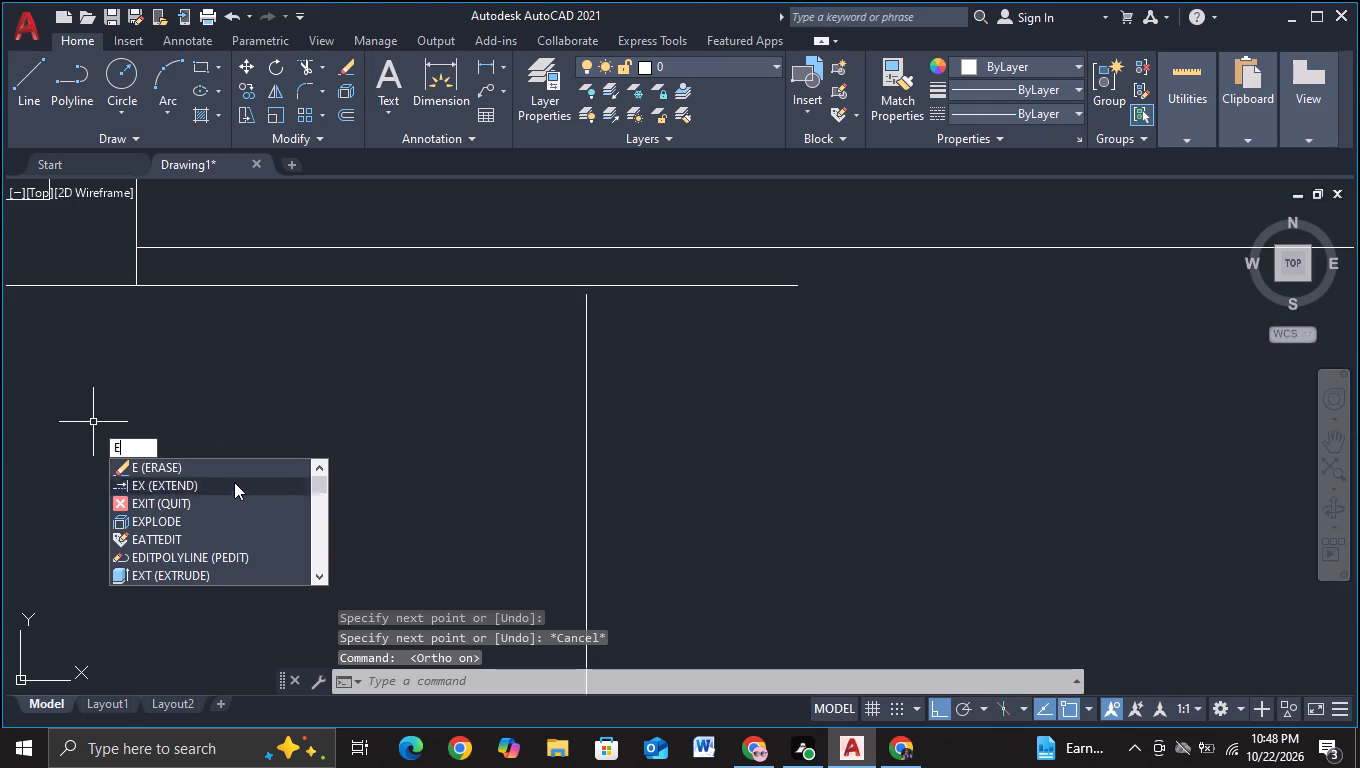
{"action": "left_click", "coordinate": [233, 481]}
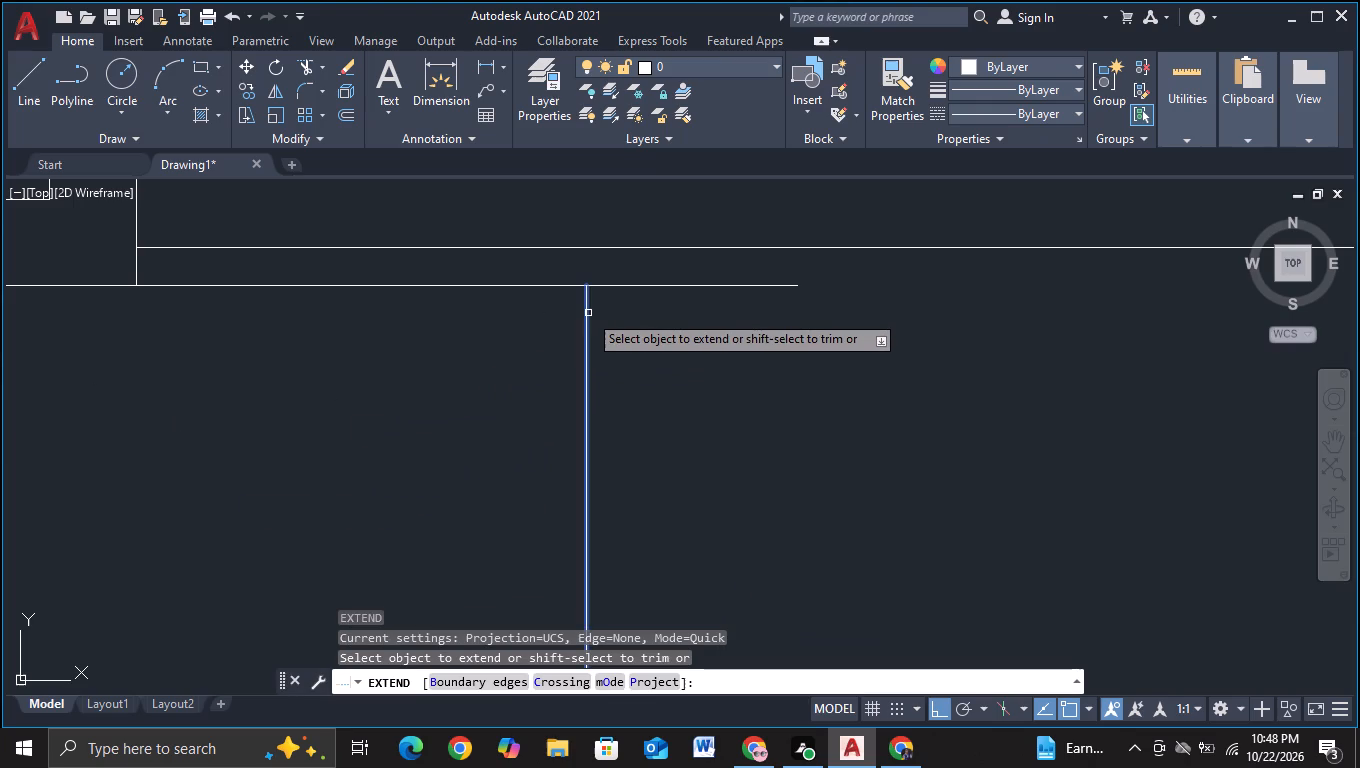
{"action": "left_click", "coordinate": [588, 313]}
{"action": "key", "text": "Escape"}
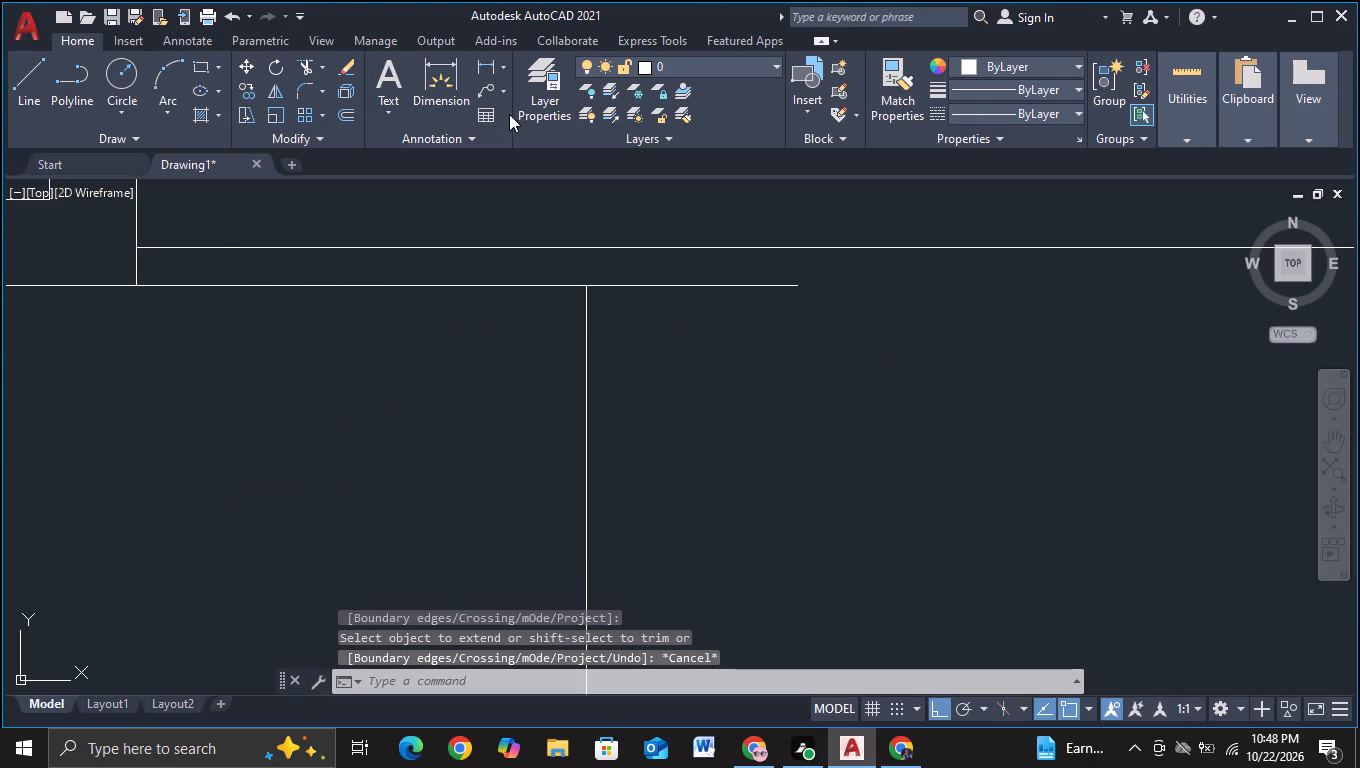
Trim off the part of the low volume's top line that runs past its vertical edge.
{"action": "left_click", "coordinate": [311, 66]}
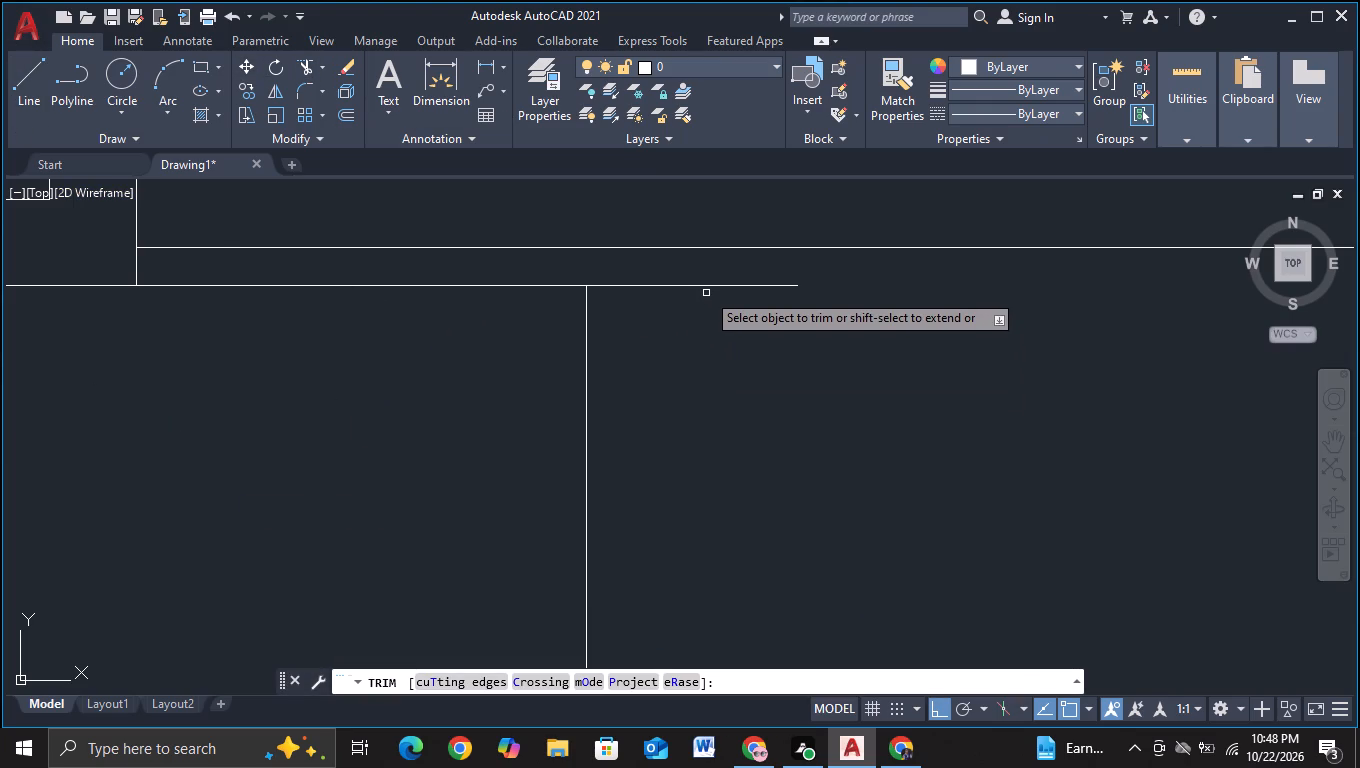
{"action": "left_click", "coordinate": [706, 287]}
{"action": "scroll", "coordinate": [763, 453], "scroll_direction": "down", "scroll_amount": 3}
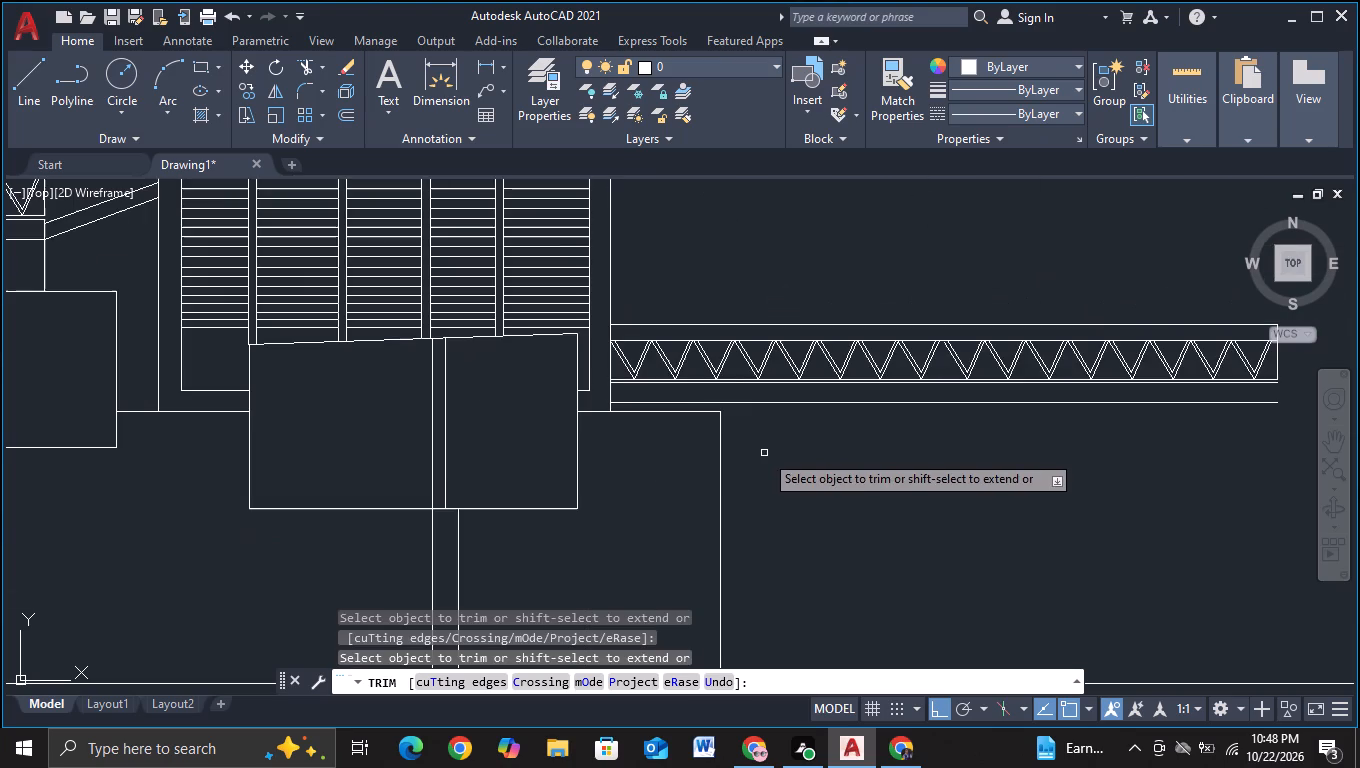
{"action": "scroll", "coordinate": [793, 475], "scroll_direction": "down", "scroll_amount": 1}
{"action": "middle_click_drag", "start_coordinate": [803, 511], "coordinate": [707, 425]}
{"action": "scroll", "coordinate": [707, 425], "scroll_direction": "down", "scroll_amount": 2}
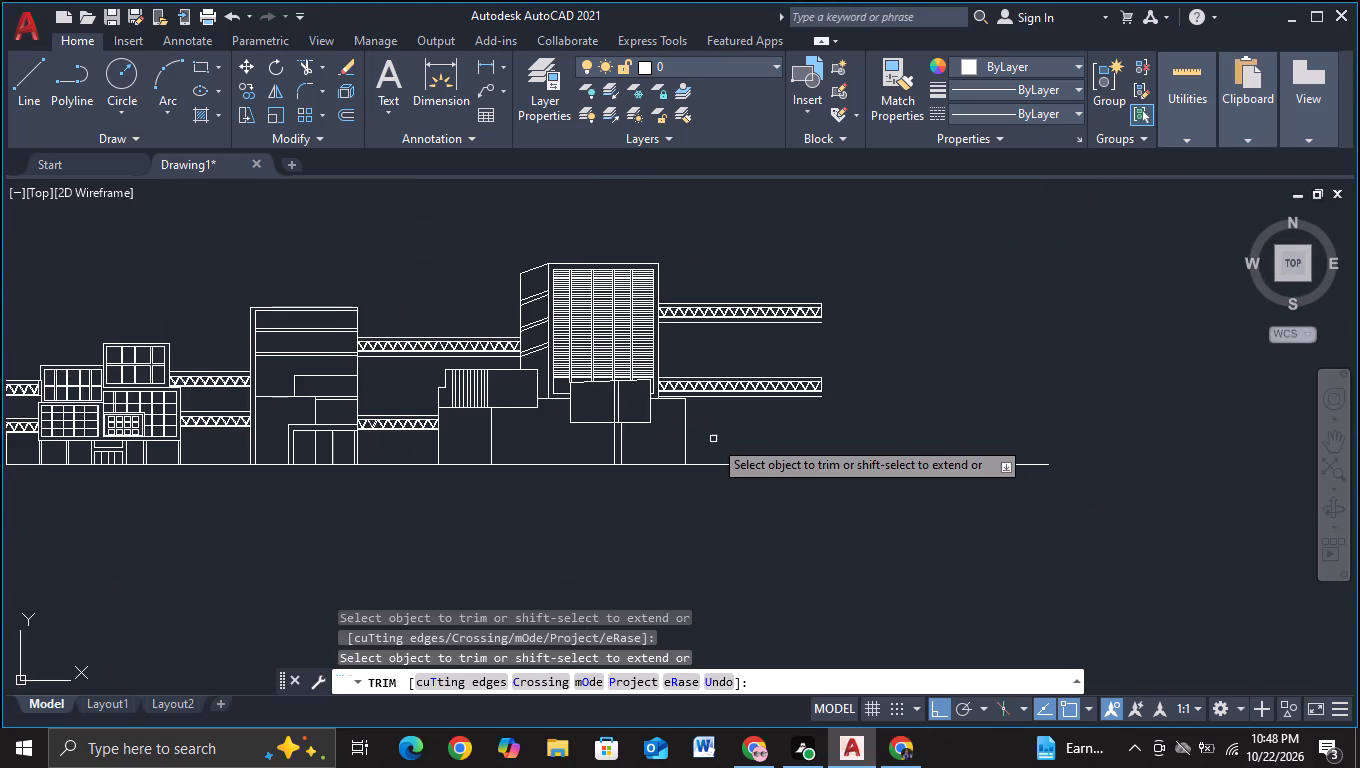
{"action": "middle_click_drag", "start_coordinate": [714, 440], "coordinate": [571, 446]}
{"action": "key", "text": "Escape"}
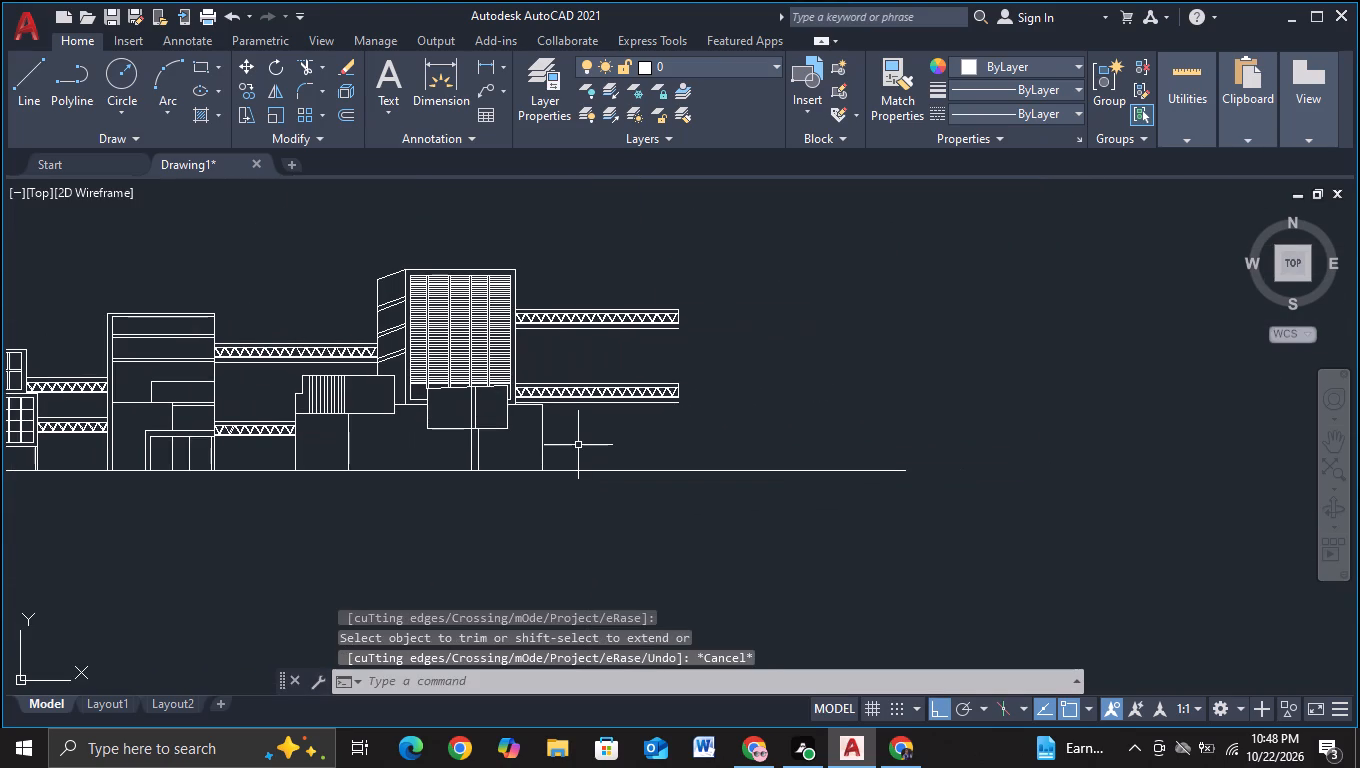
Draw a rectangular block outline about 107 units wide off the outer ends of the two truss links, rising above the louvred tower.
{"action": "left_click", "coordinate": [20, 93]}
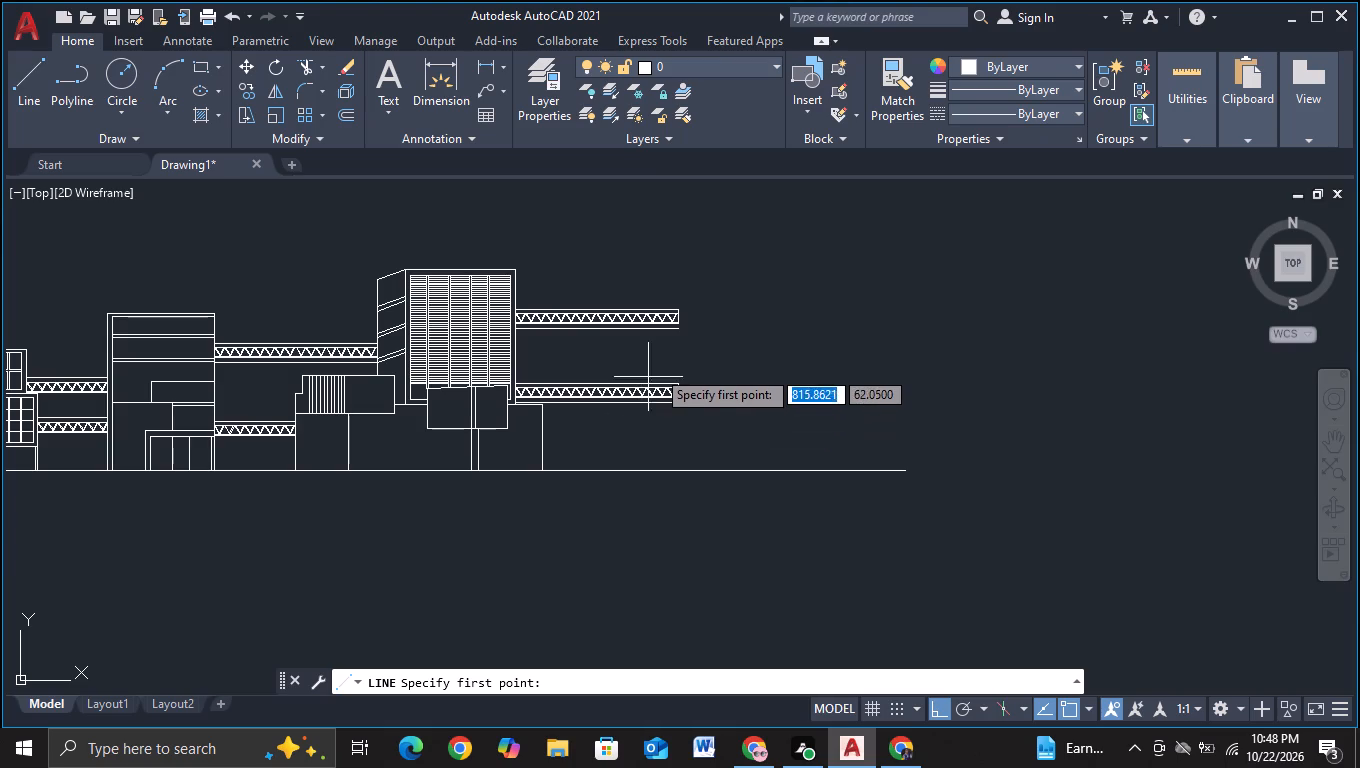
{"action": "left_click", "coordinate": [681, 335]}
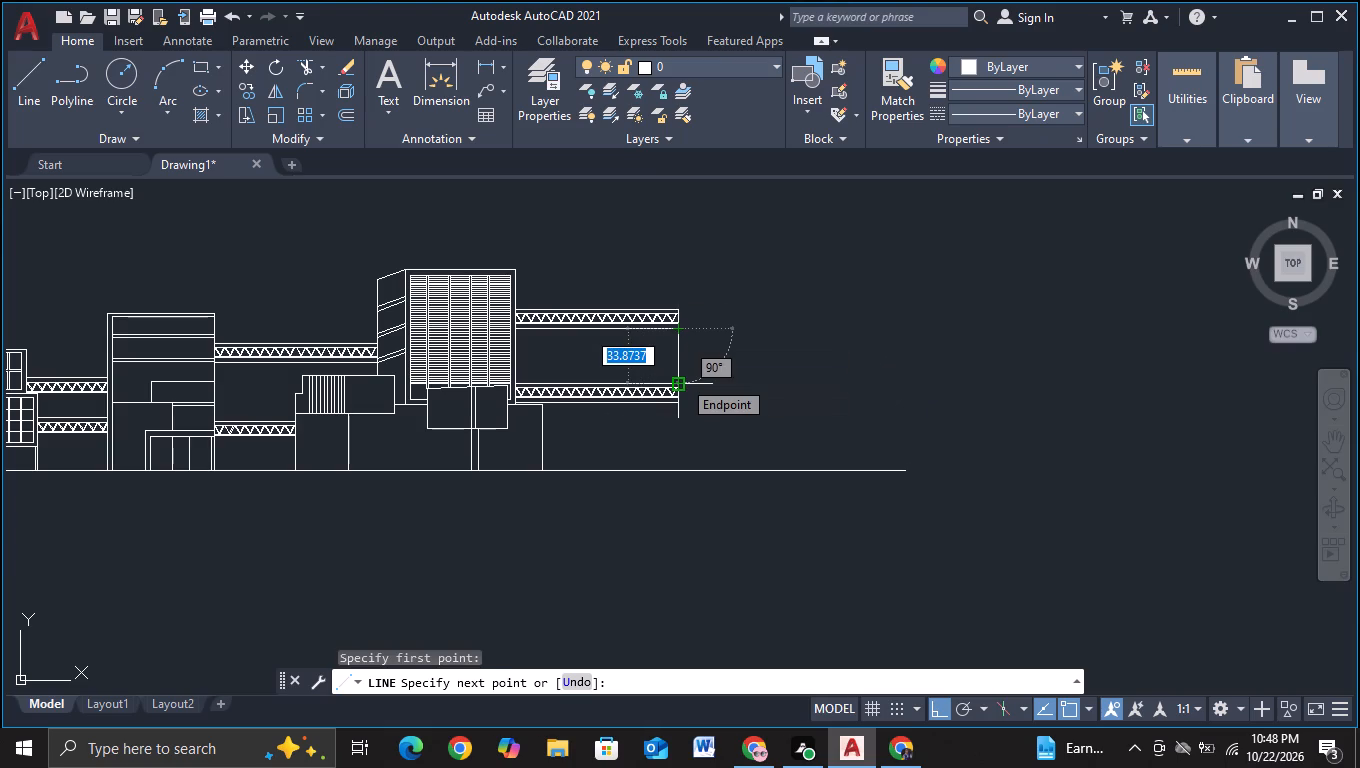
{"action": "left_click", "coordinate": [682, 379]}
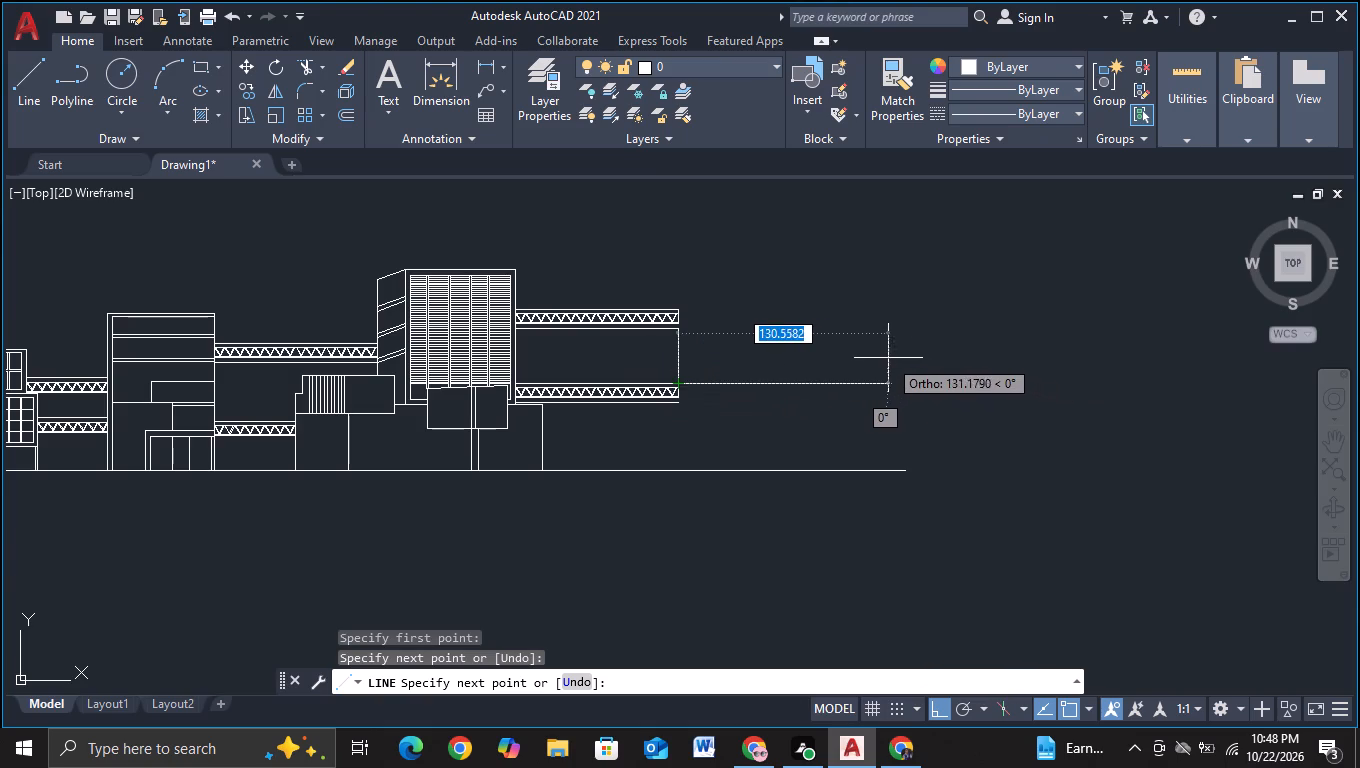
{"action": "middle_click_drag", "start_coordinate": [876, 356], "coordinate": [852, 507]}
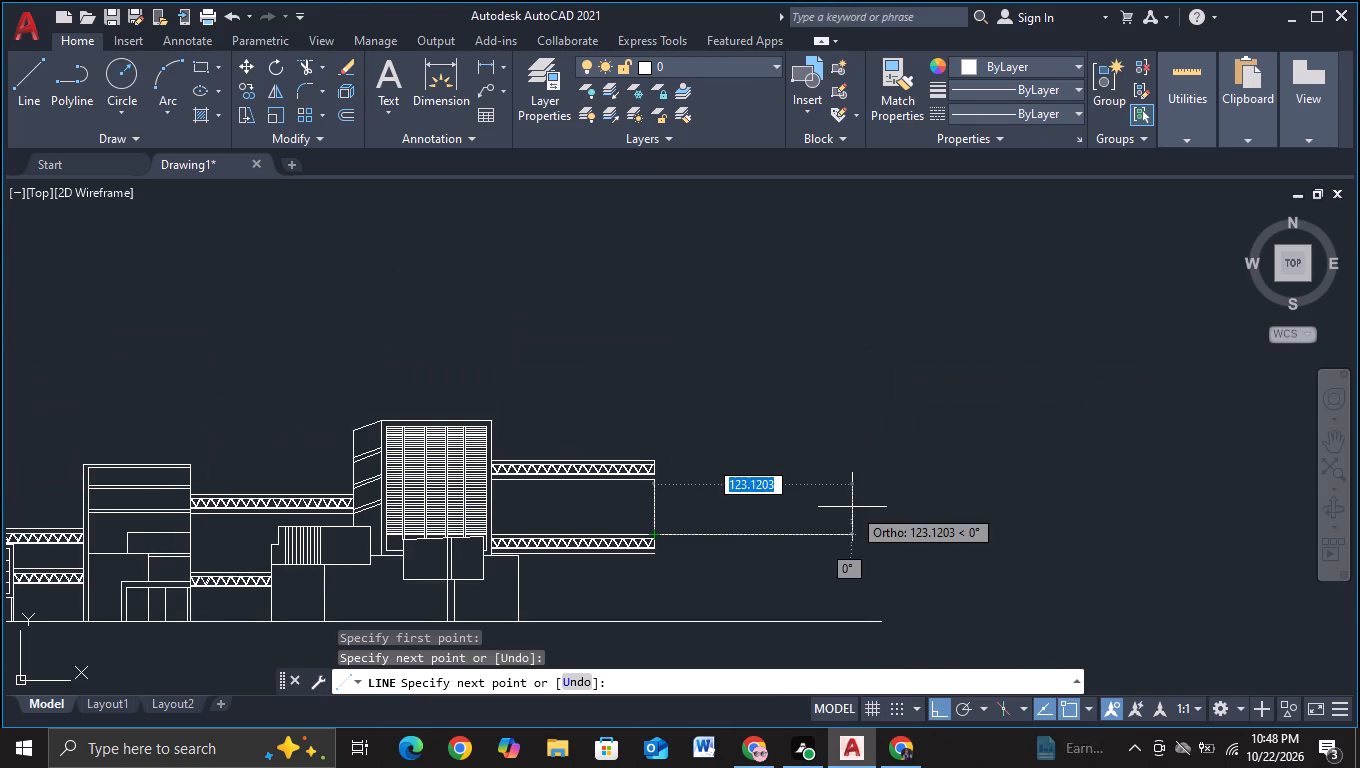
{"action": "left_click", "coordinate": [824, 503]}
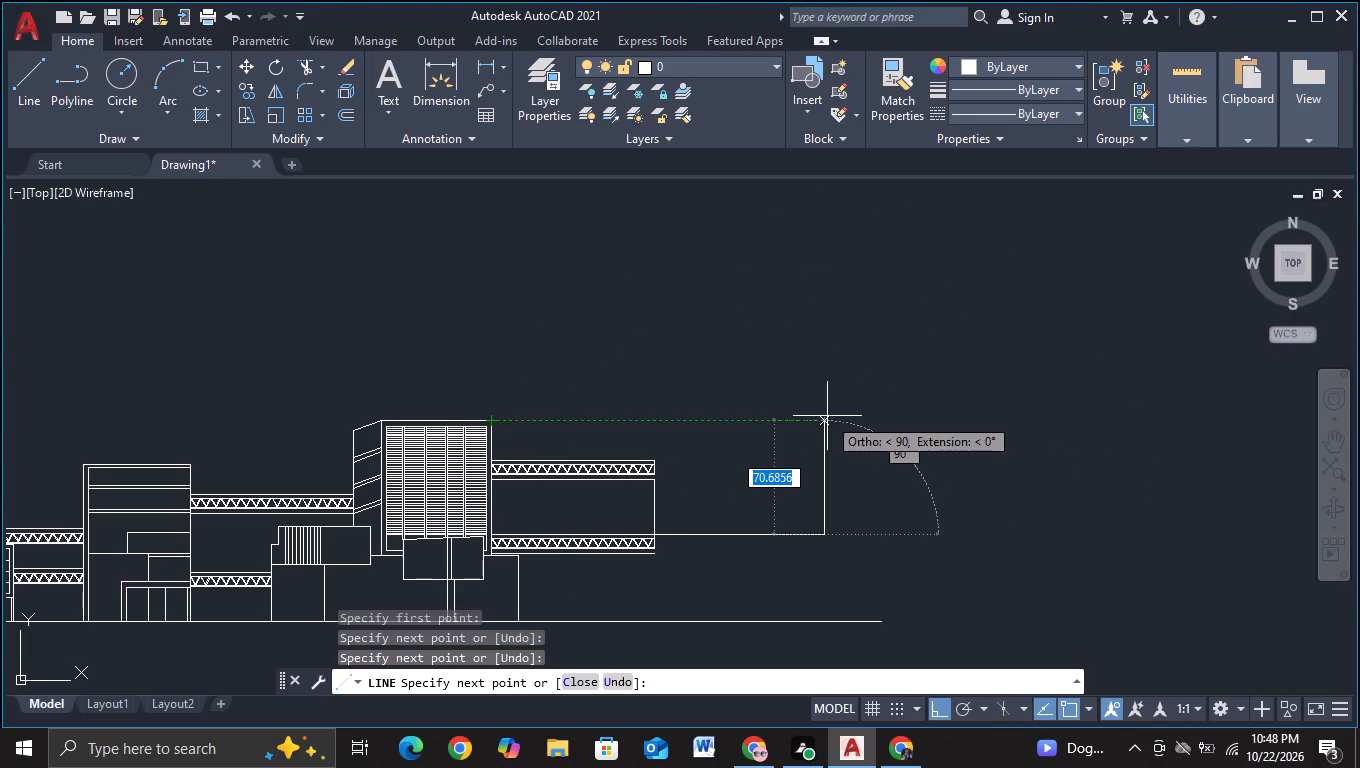
{"action": "left_click", "coordinate": [823, 386]}
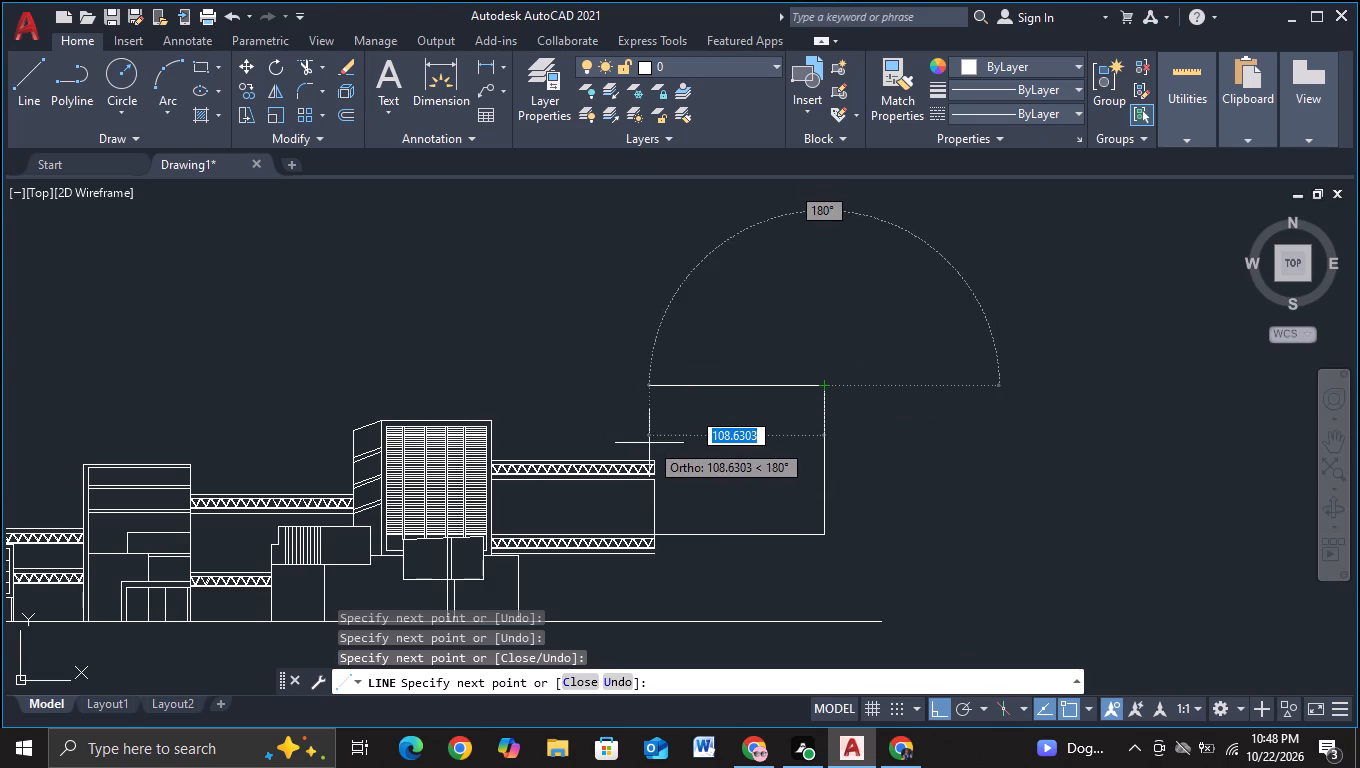
{"action": "left_click", "coordinate": [650, 387]}
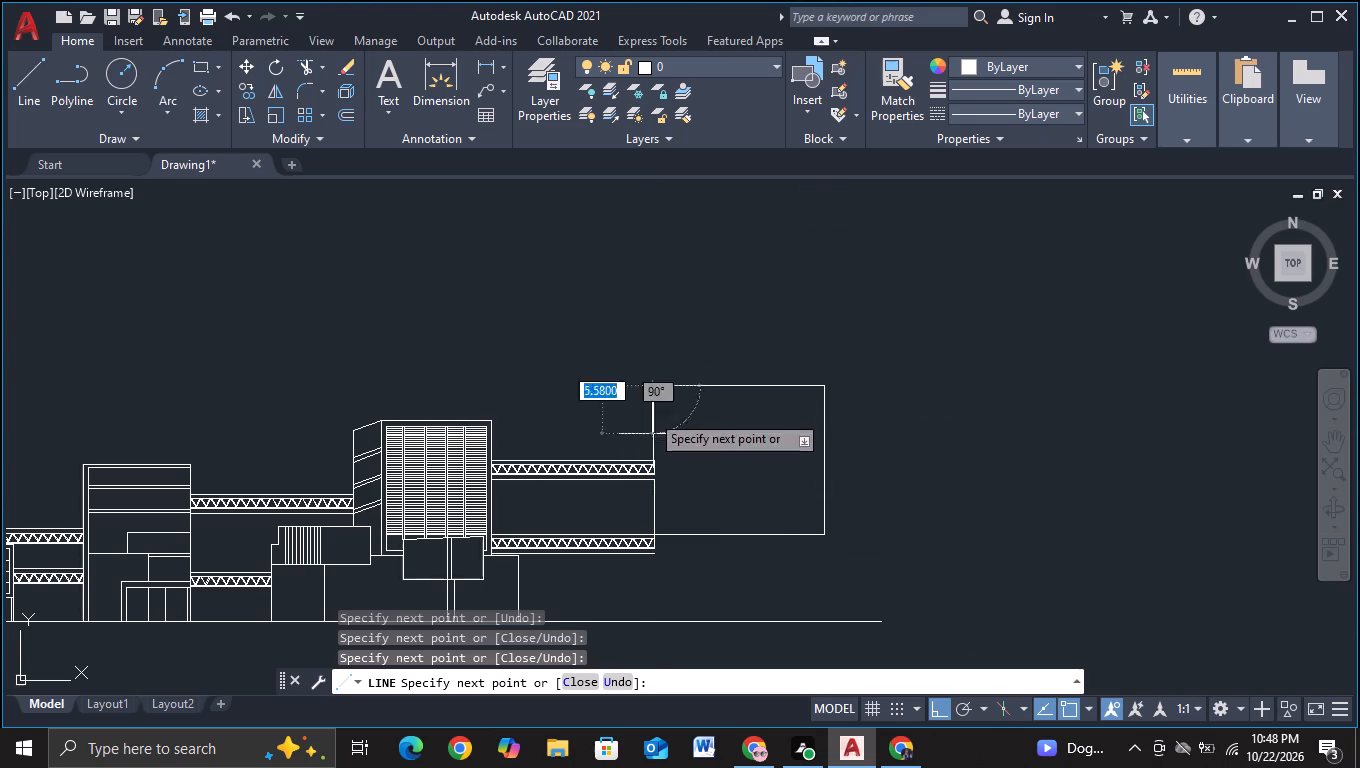
{"action": "left_click", "coordinate": [650, 521]}
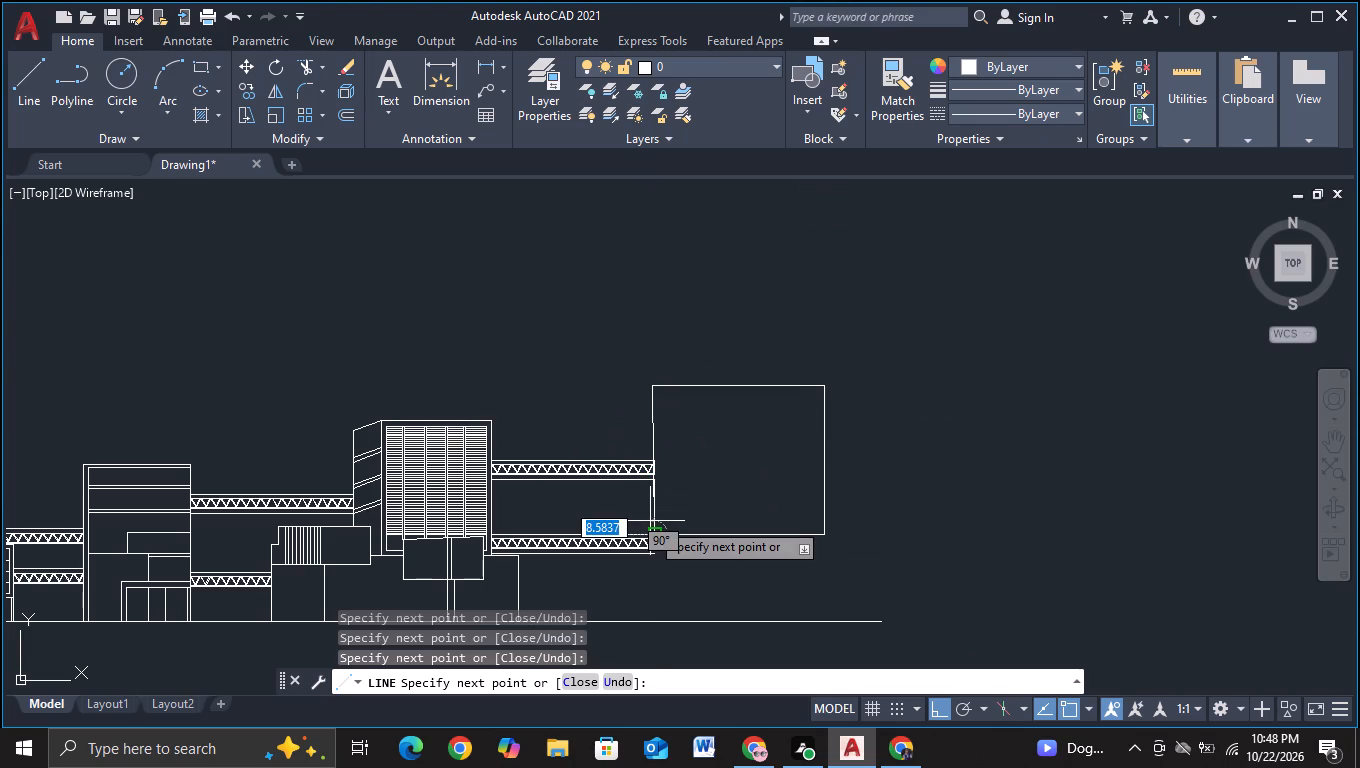
{"action": "key", "text": "ctrl+z"}
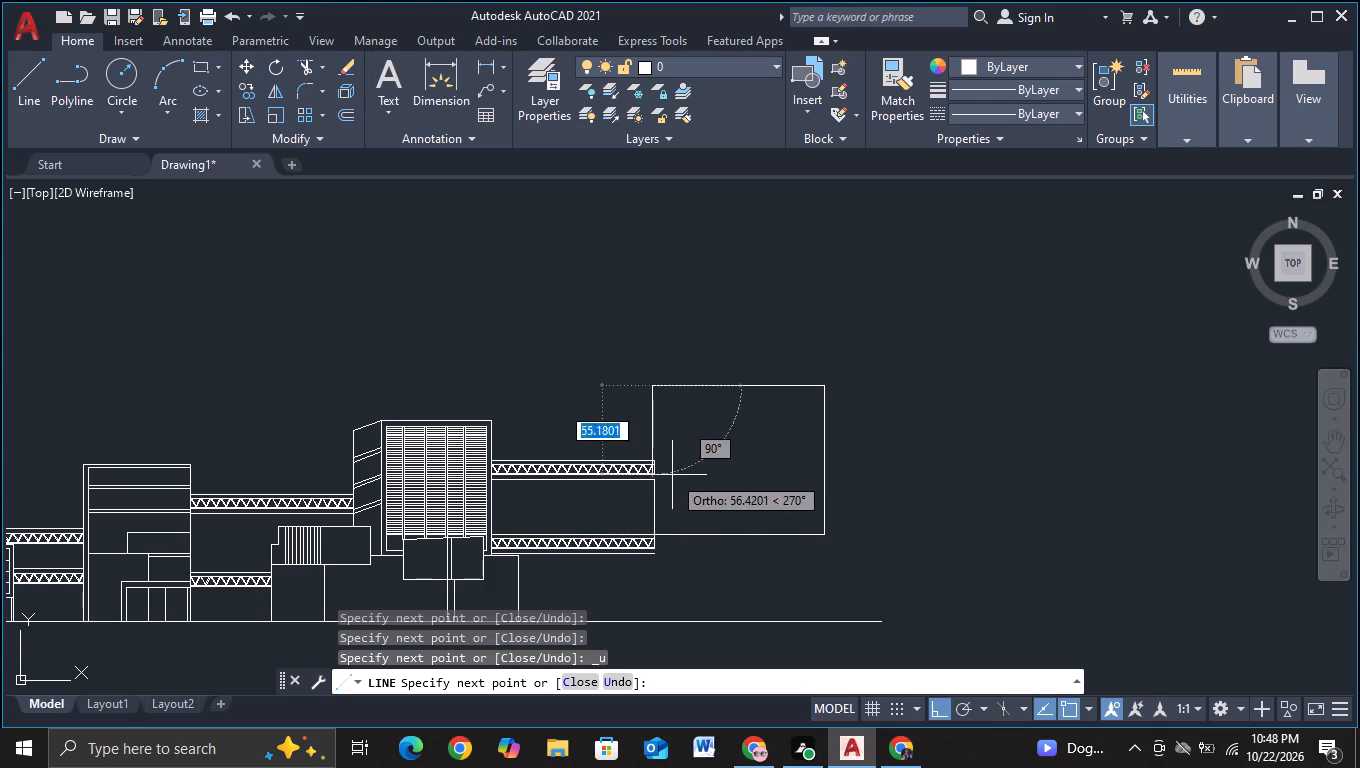
{"action": "scroll", "coordinate": [672, 475], "scroll_direction": "up", "scroll_amount": 2}
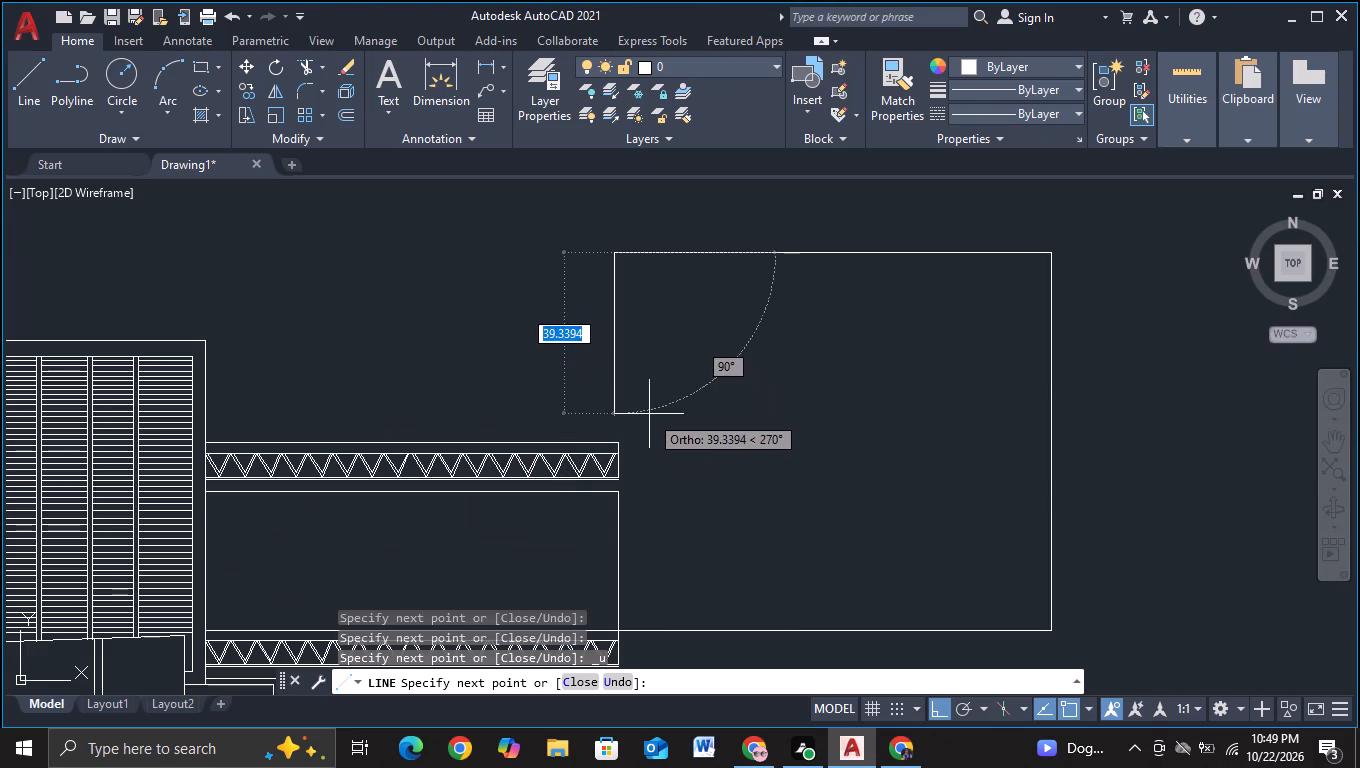
{"action": "scroll", "coordinate": [642, 427], "scroll_direction": "up", "scroll_amount": 2}
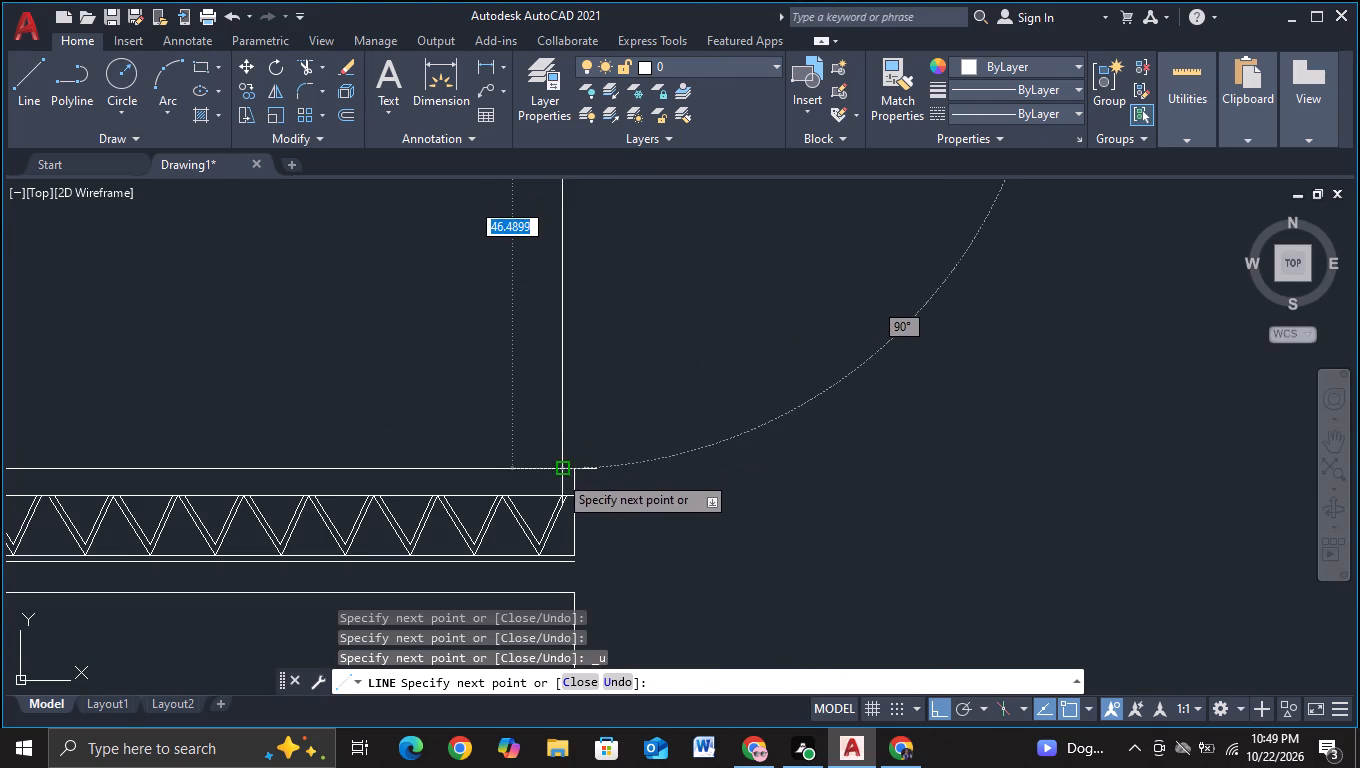
{"action": "scroll", "coordinate": [555, 483], "scroll_direction": "up", "scroll_amount": 1}
{"action": "left_click", "coordinate": [555, 483]}
{"action": "key", "text": "Escape"}
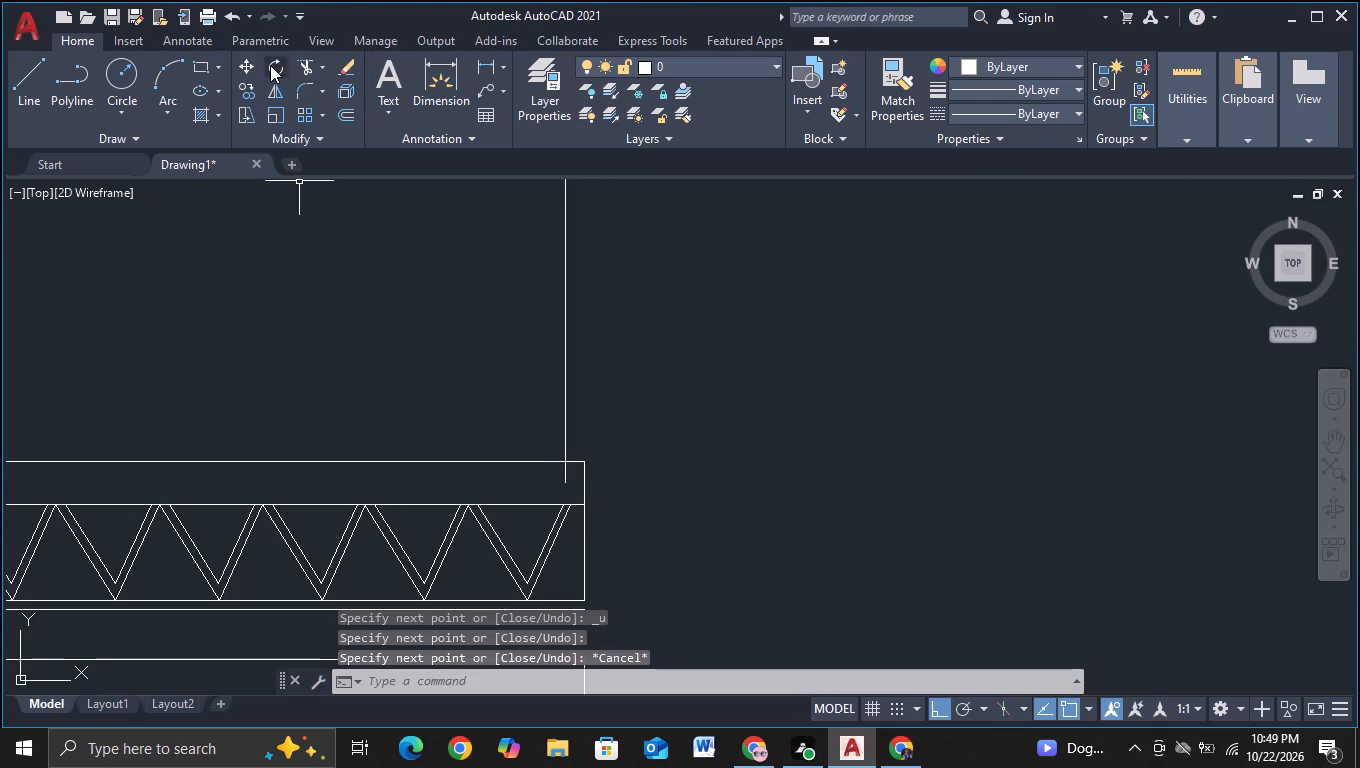
Trim the short stub of the new block's side that runs below the upper truss link's top line.
{"action": "left_click", "coordinate": [303, 59]}
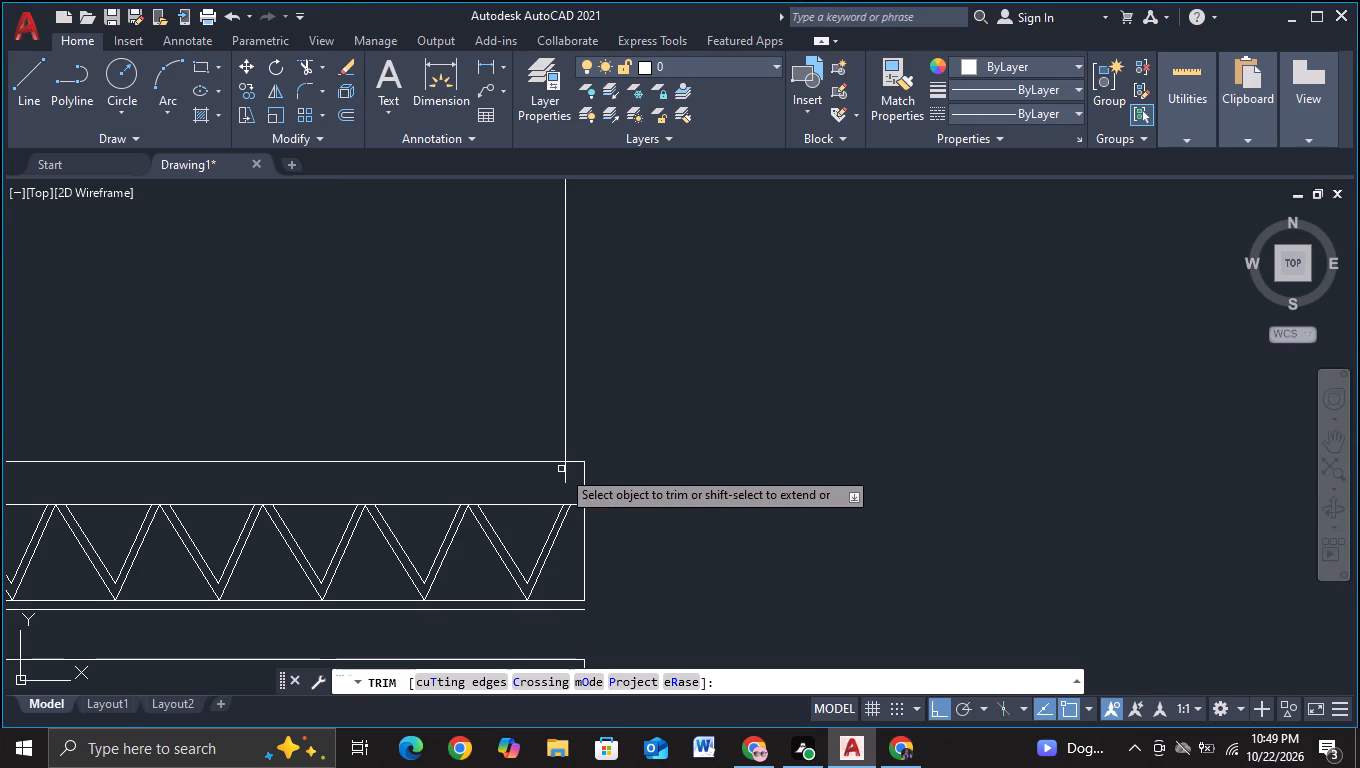
{"action": "left_click", "coordinate": [565, 477]}
{"action": "scroll", "coordinate": [718, 524], "scroll_direction": "down", "scroll_amount": 2}
{"action": "middle_click_drag", "start_coordinate": [722, 540], "coordinate": [721, 406]}
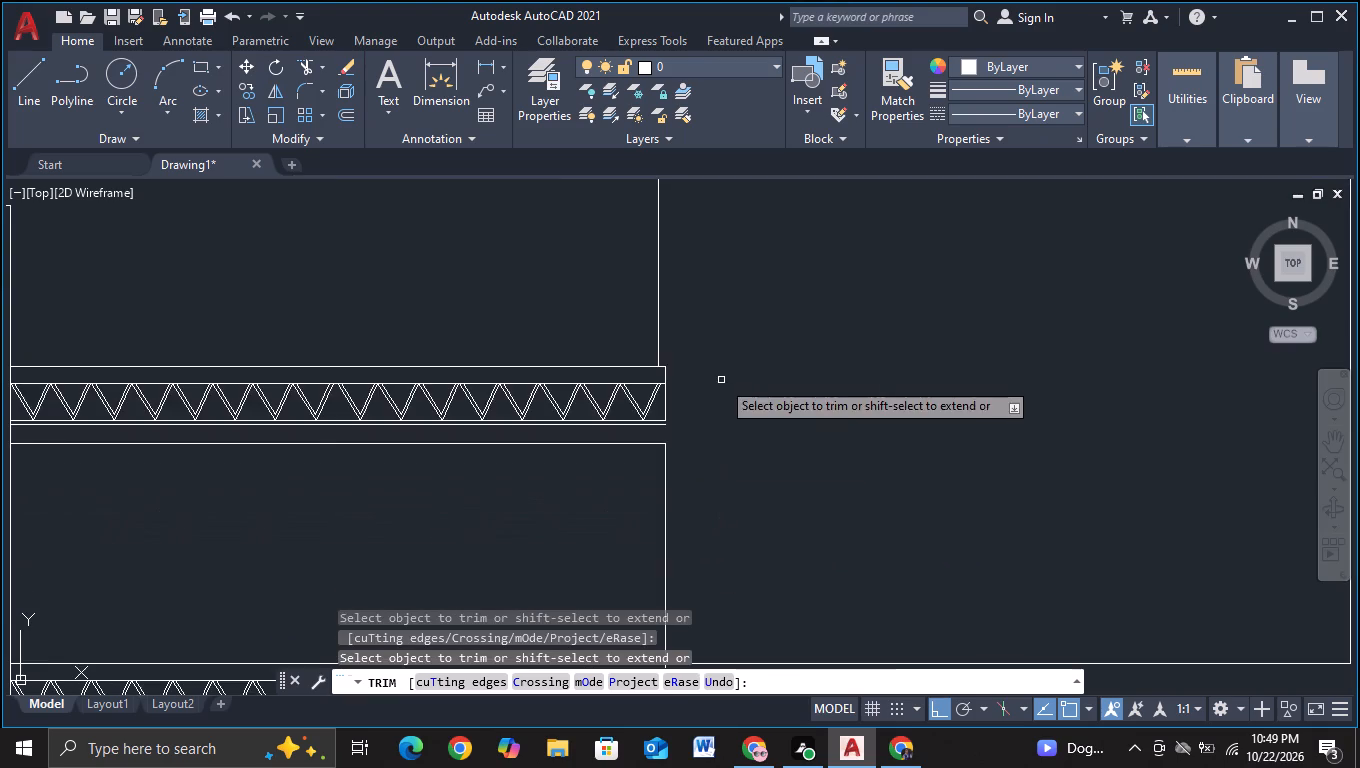
{"action": "scroll", "coordinate": [732, 419], "scroll_direction": "down", "scroll_amount": 1}
{"action": "middle_click_drag", "start_coordinate": [737, 459], "coordinate": [726, 417]}
{"action": "scroll", "coordinate": [734, 474], "scroll_direction": "down", "scroll_amount": 1}
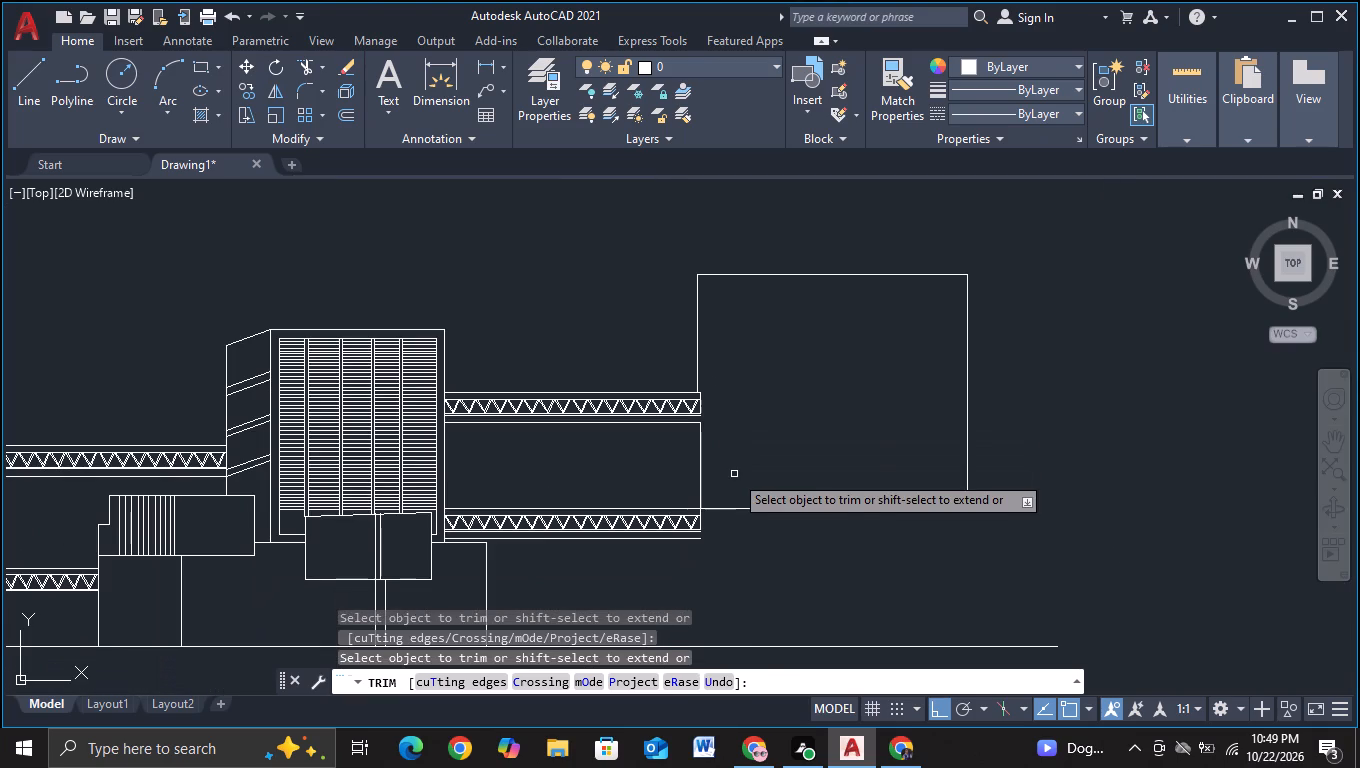
{"action": "key", "text": "Escape"}
Draw the inset frame's top line about 99 units long inside the new block, continuing about 83 units down its outer side.
{"action": "left_click", "coordinate": [36, 81]}
{"action": "scroll", "coordinate": [811, 363], "scroll_direction": "up", "scroll_amount": 1}
{"action": "middle_click_drag", "start_coordinate": [773, 421], "coordinate": [718, 543]}
{"action": "scroll", "coordinate": [585, 372], "scroll_direction": "up", "scroll_amount": 2}
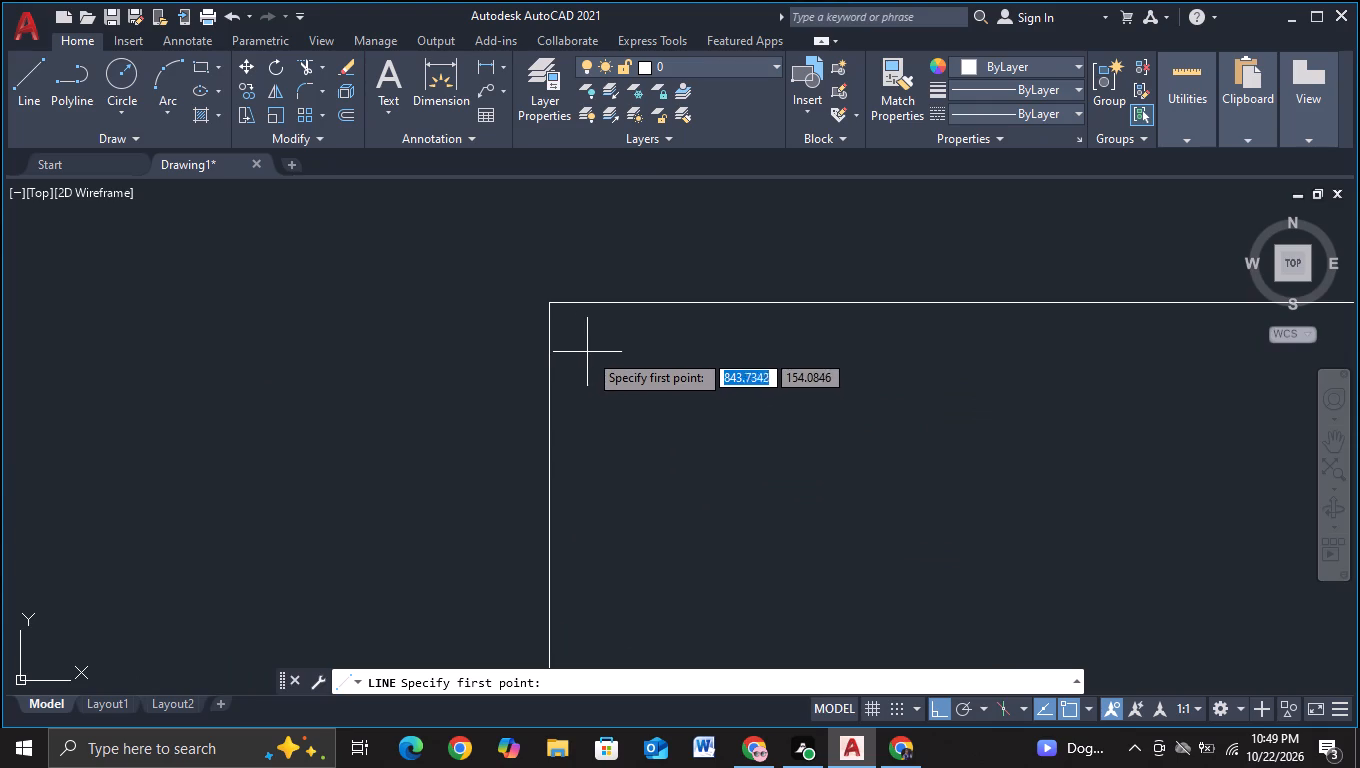
{"action": "left_click", "coordinate": [588, 346]}
{"action": "scroll", "coordinate": [1051, 425], "scroll_direction": "down", "scroll_amount": 2}
{"action": "middle_click_drag", "start_coordinate": [1051, 425], "coordinate": [711, 394]}
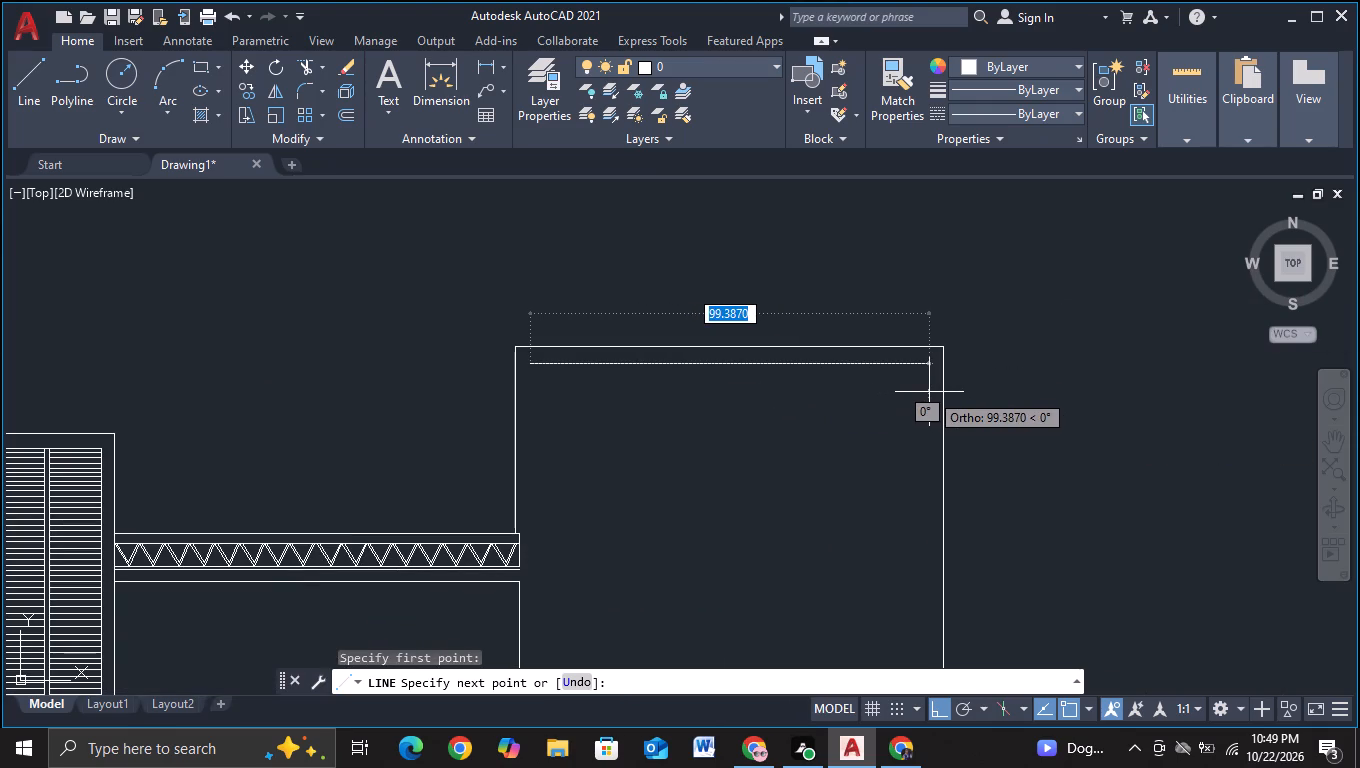
{"action": "left_click", "coordinate": [927, 392]}
{"action": "middle_click_drag", "start_coordinate": [911, 520], "coordinate": [902, 317]}
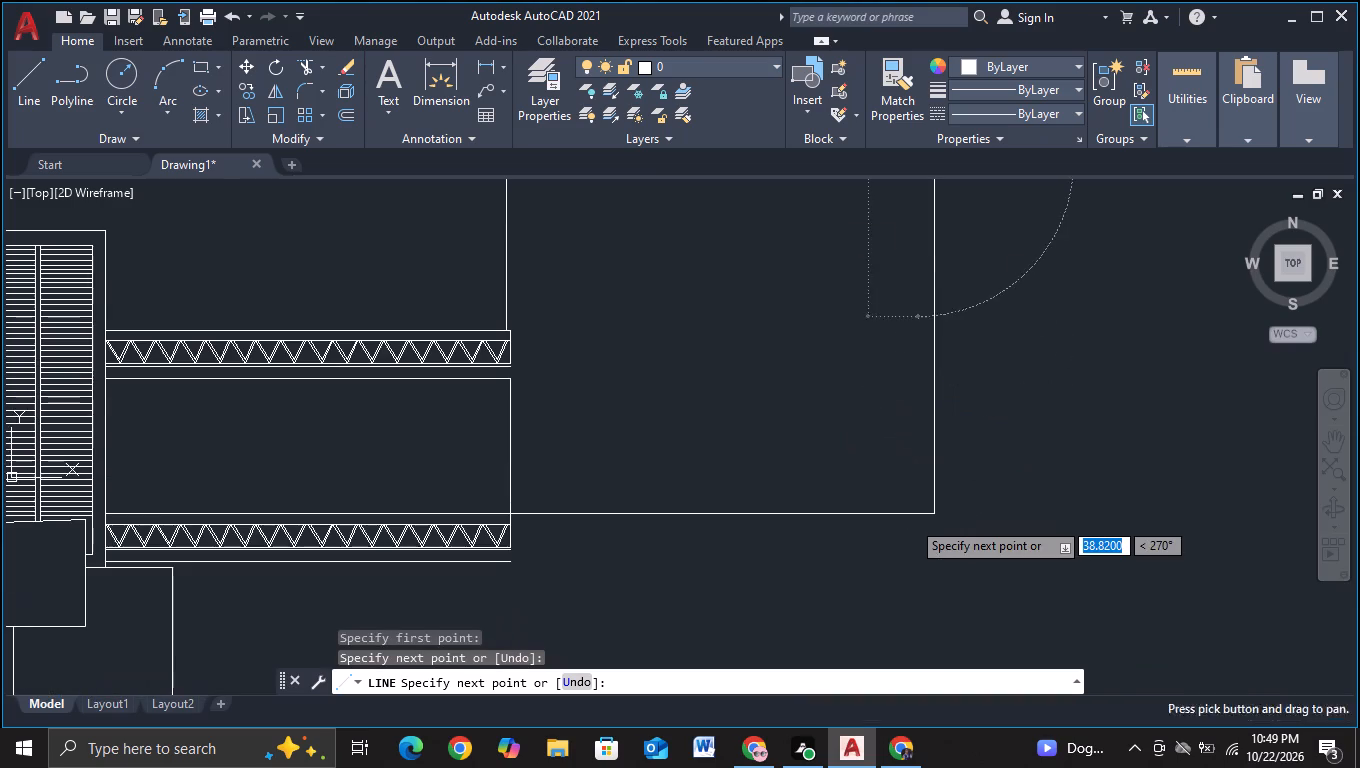
{"action": "scroll", "coordinate": [907, 488], "scroll_direction": "up", "scroll_amount": 2}
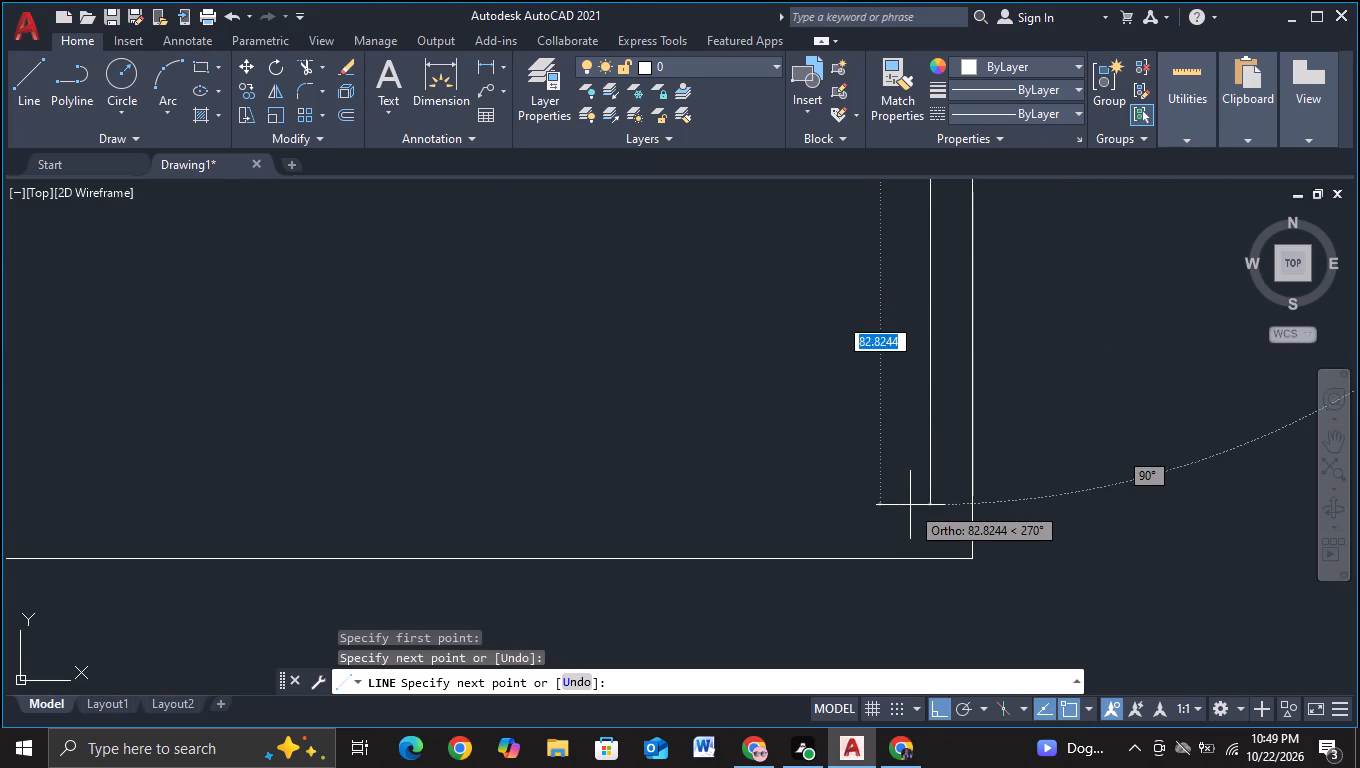
{"action": "left_click", "coordinate": [910, 505]}
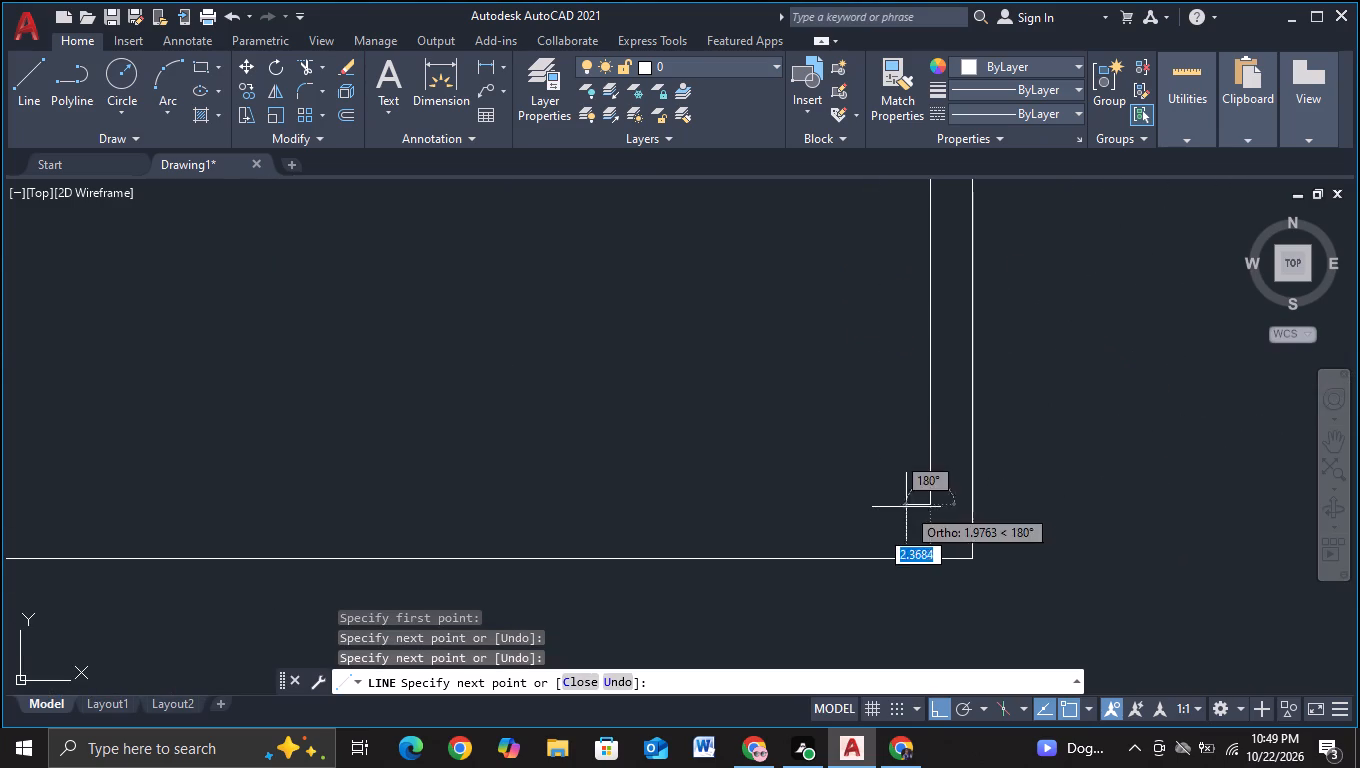
Continue the inset frame with a bottom line about 97 units long and a tower-side vertical about 101 units up, past the block's top.
{"action": "scroll", "coordinate": [517, 500], "scroll_direction": "down", "scroll_amount": 2}
{"action": "middle_click_drag", "start_coordinate": [518, 499], "coordinate": [1005, 533]}
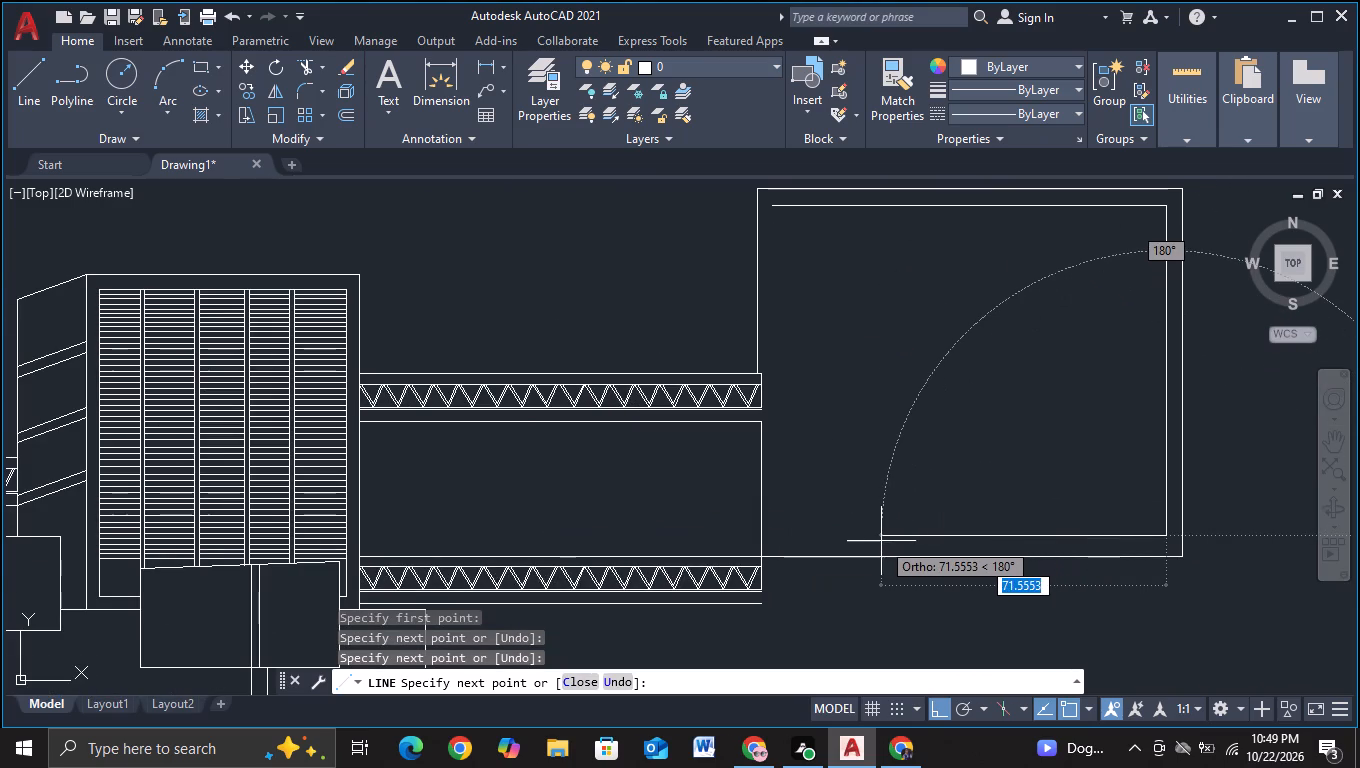
{"action": "left_click", "coordinate": [782, 532]}
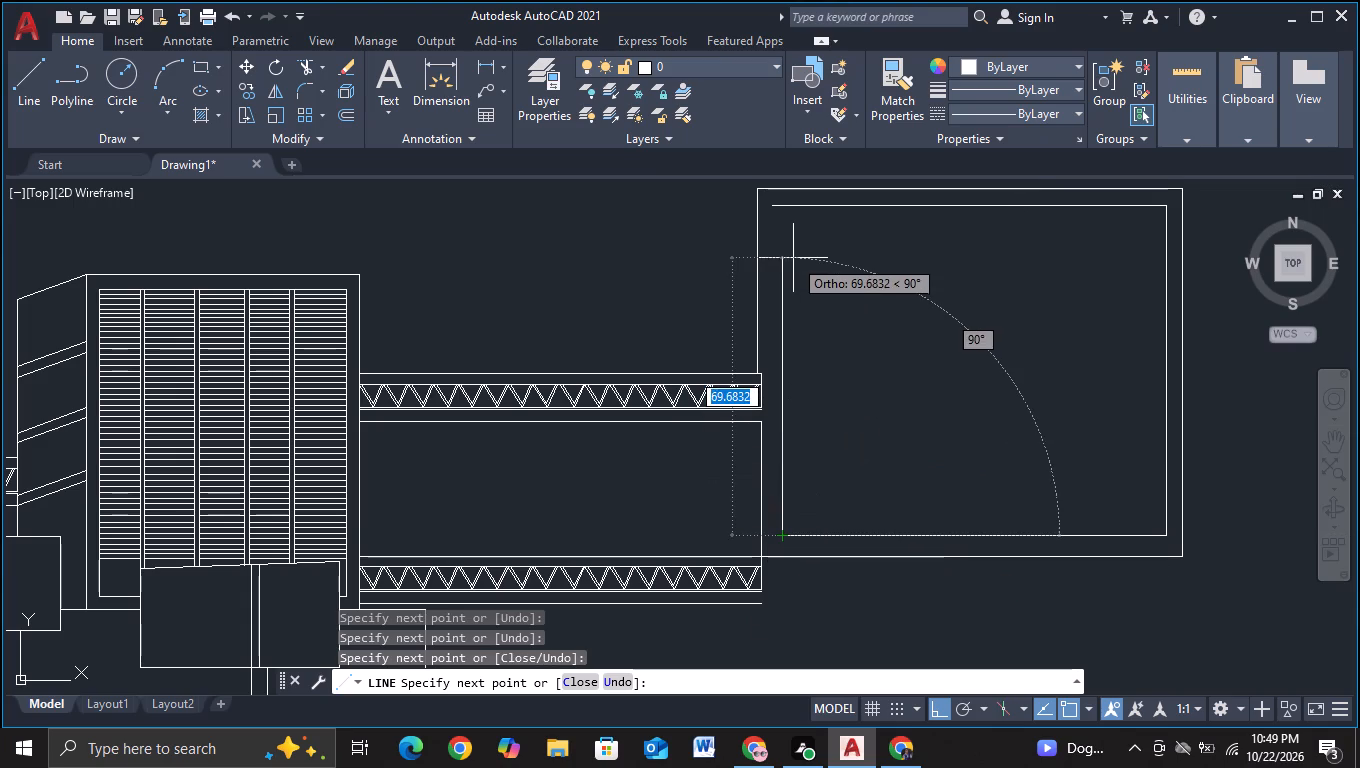
{"action": "middle_click_drag", "start_coordinate": [793, 258], "coordinate": [763, 466]}
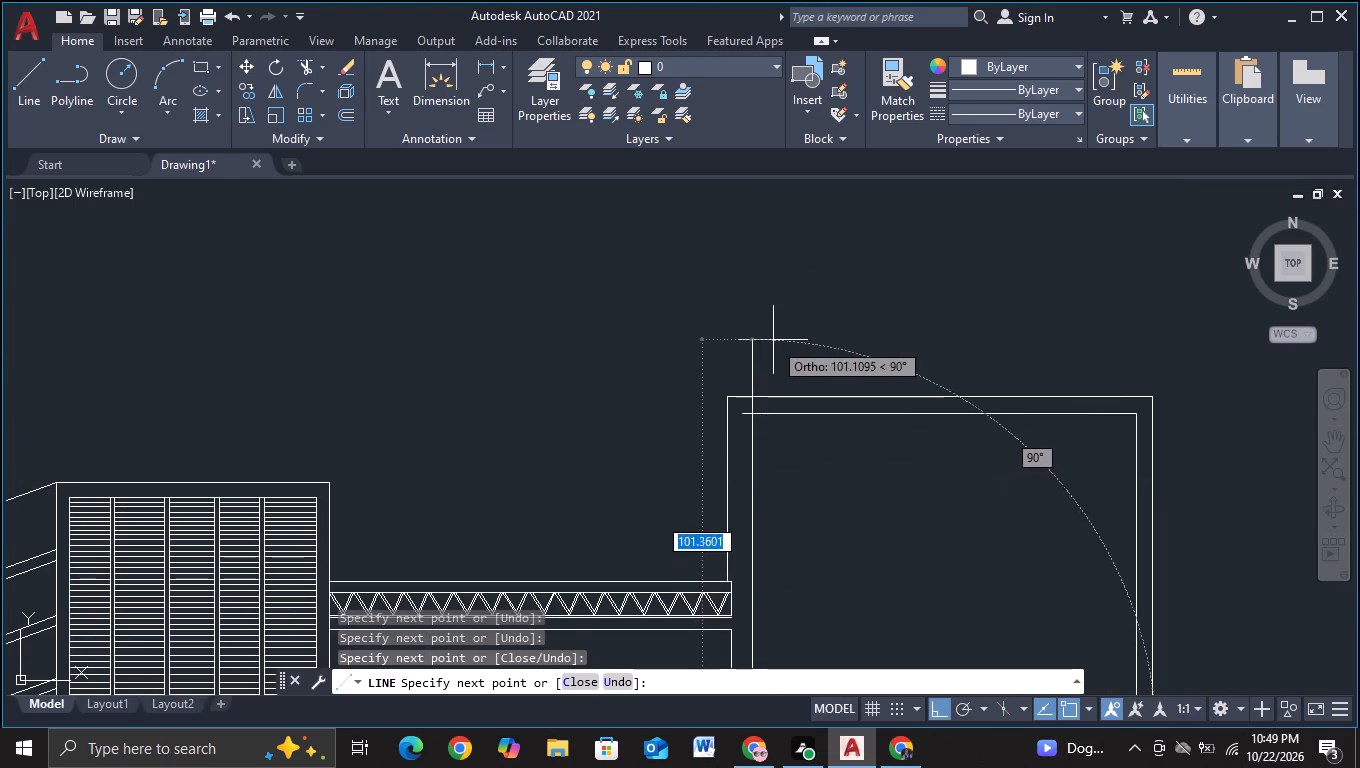
{"action": "left_click", "coordinate": [773, 340]}
{"action": "key", "text": "Escape"}
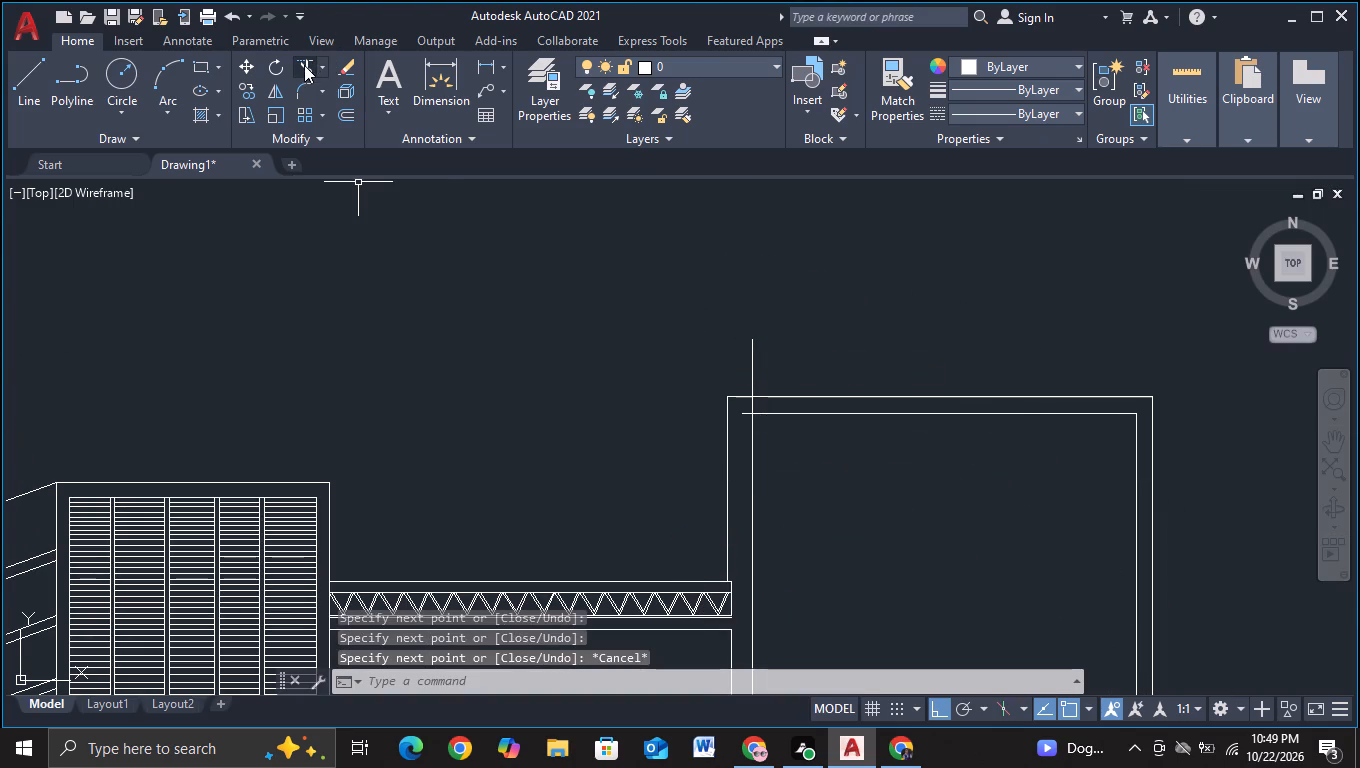
Trim the overshooting line ends at the inset frame's upper corner nearest the tower to form a clean corner.
{"action": "left_click", "coordinate": [304, 65]}
{"action": "left_click_drag", "start_coordinate": [770, 374], "coordinate": [658, 363]}
{"action": "scroll", "coordinate": [744, 379], "scroll_direction": "up", "scroll_amount": 1}
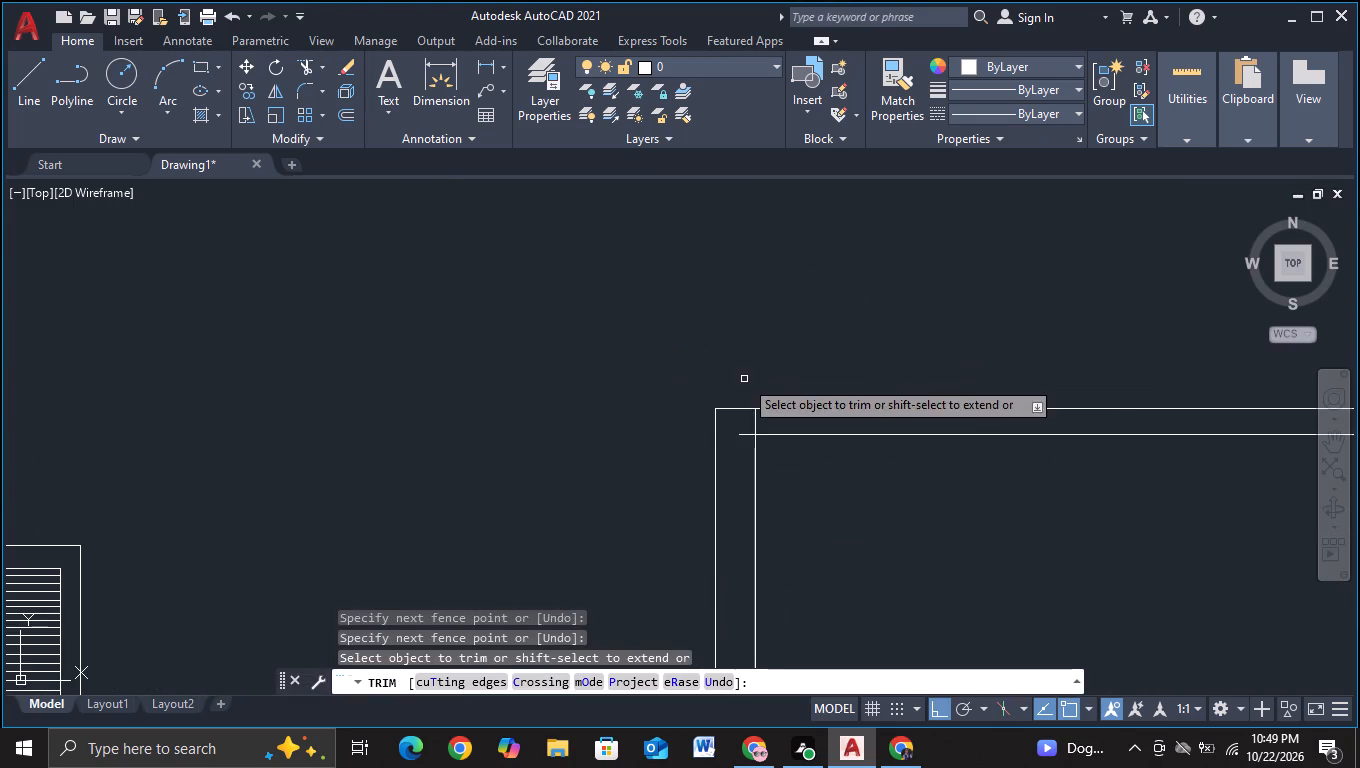
{"action": "left_click", "coordinate": [758, 421]}
{"action": "left_click", "coordinate": [751, 433]}
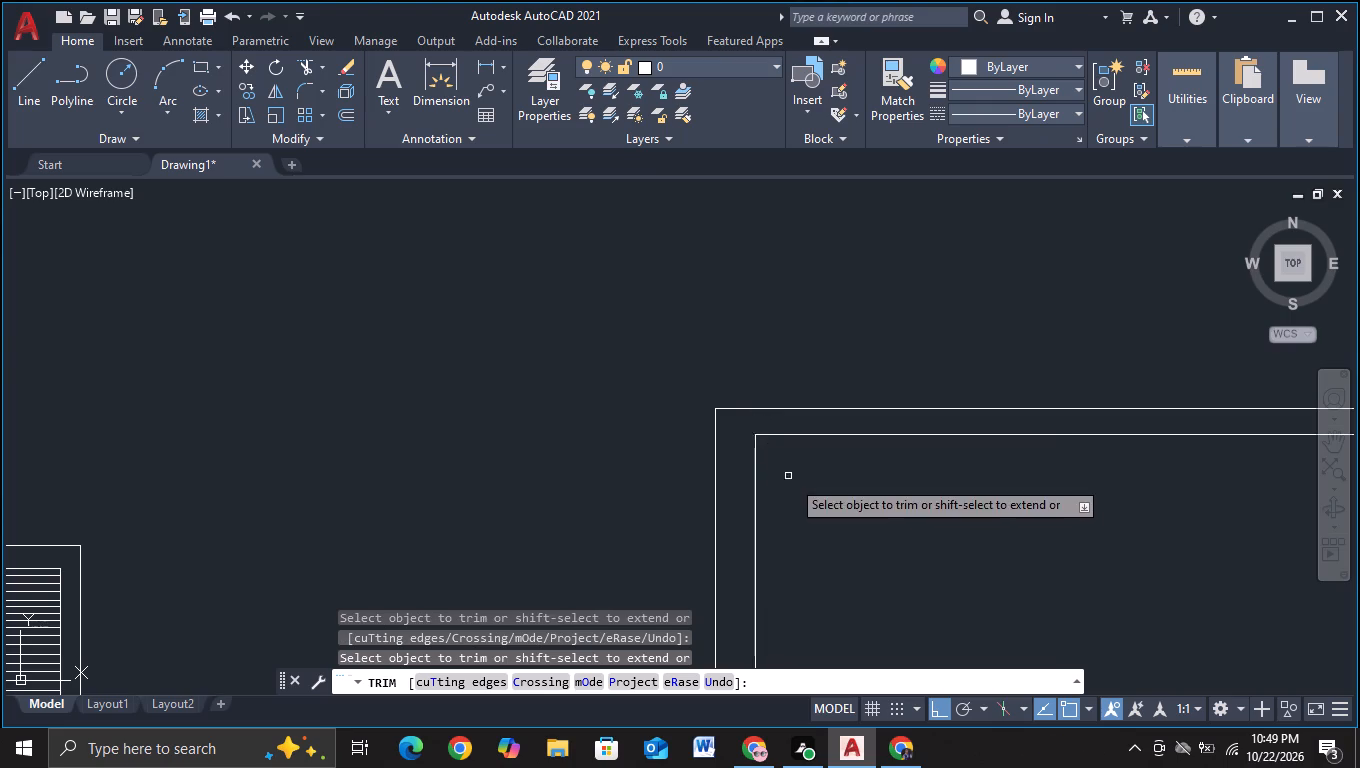
{"action": "scroll", "coordinate": [799, 486], "scroll_direction": "down", "scroll_amount": 2}
{"action": "middle_click_drag", "start_coordinate": [893, 540], "coordinate": [808, 394]}
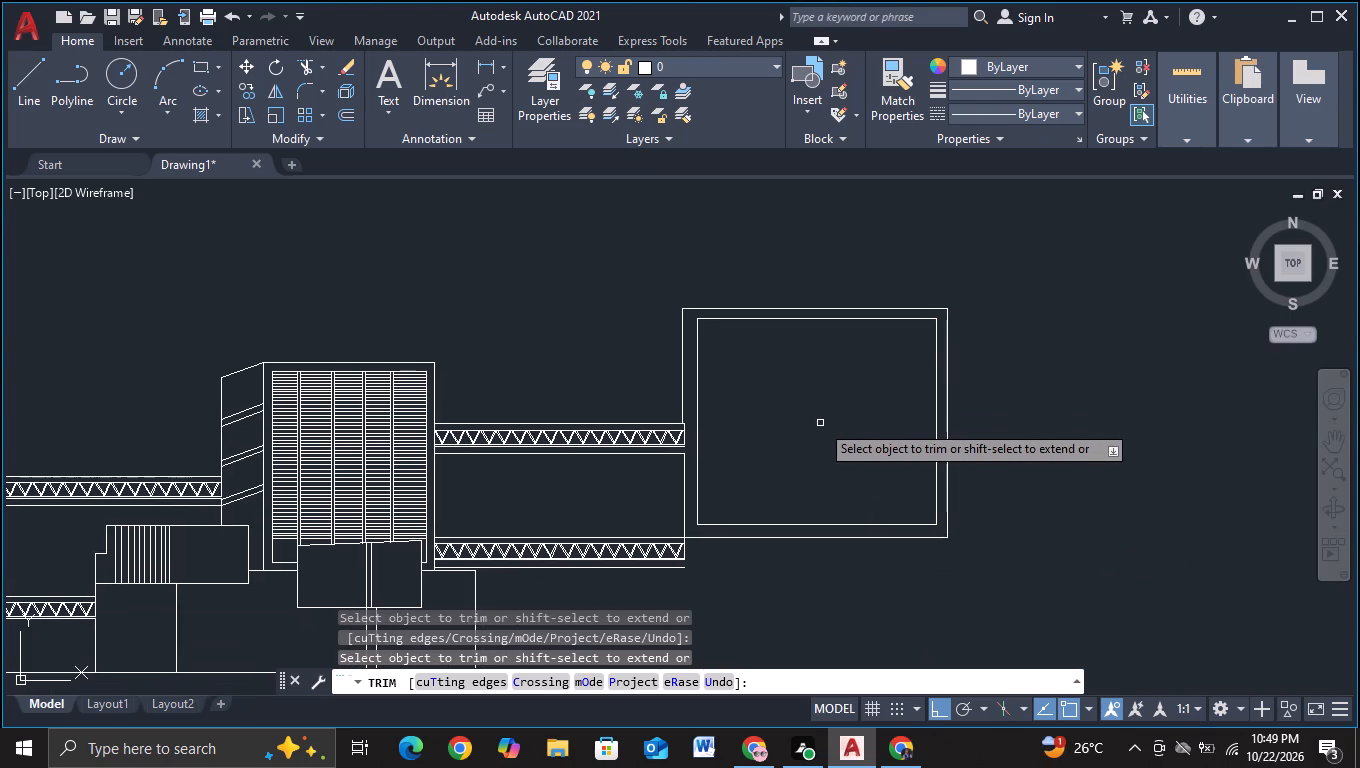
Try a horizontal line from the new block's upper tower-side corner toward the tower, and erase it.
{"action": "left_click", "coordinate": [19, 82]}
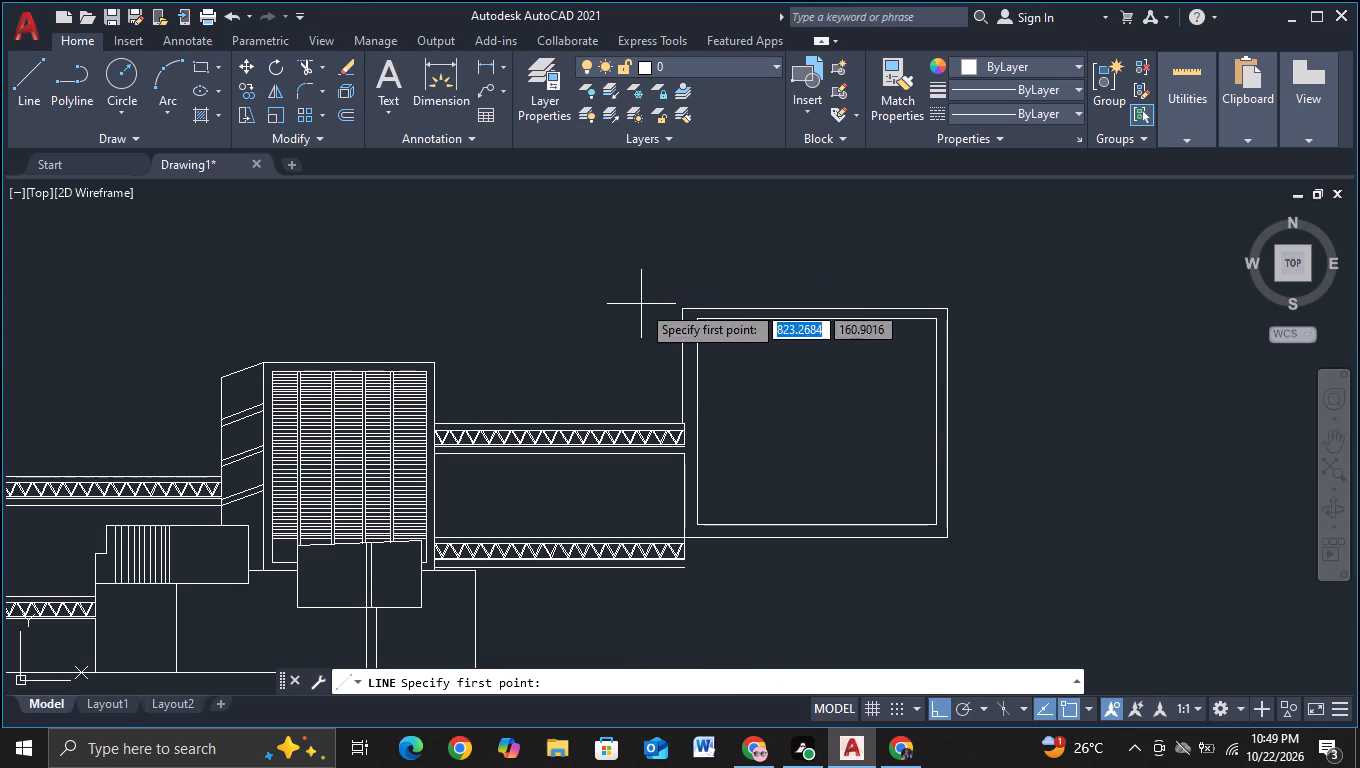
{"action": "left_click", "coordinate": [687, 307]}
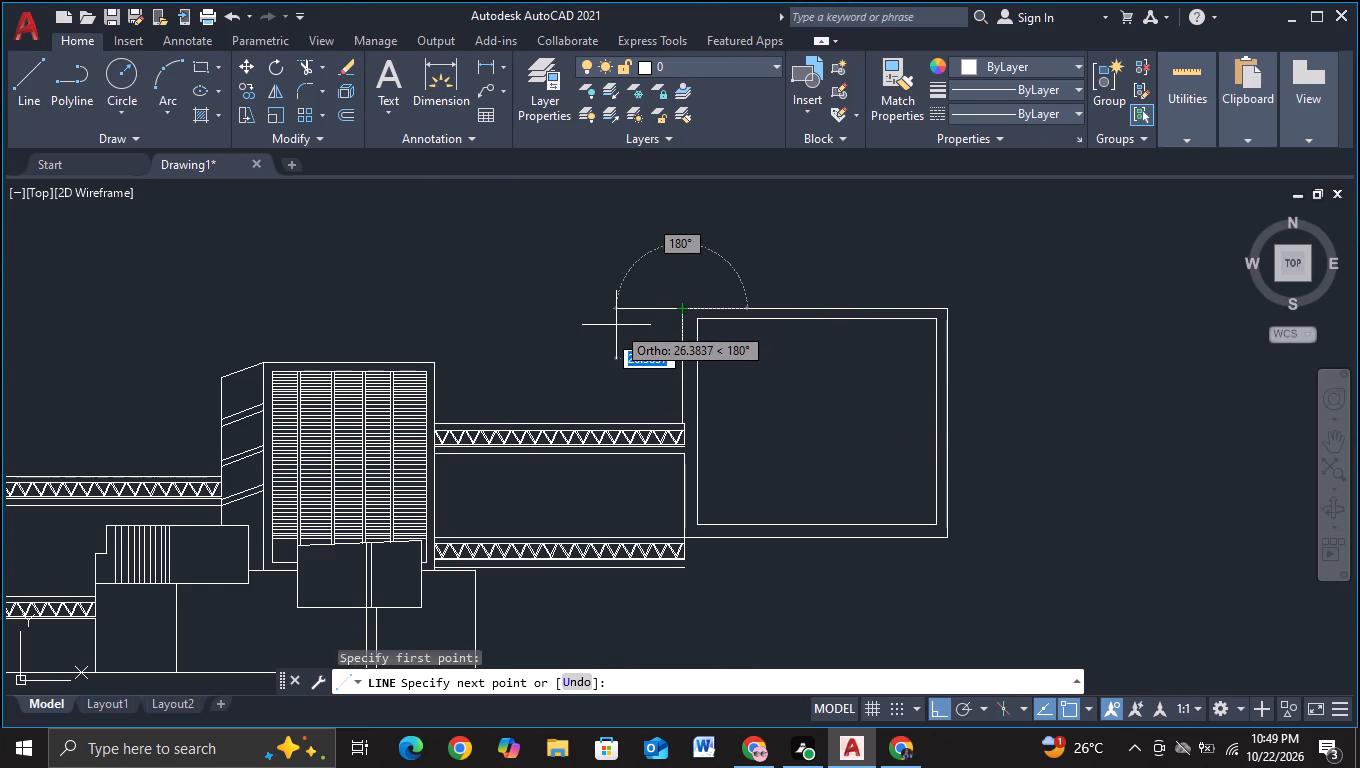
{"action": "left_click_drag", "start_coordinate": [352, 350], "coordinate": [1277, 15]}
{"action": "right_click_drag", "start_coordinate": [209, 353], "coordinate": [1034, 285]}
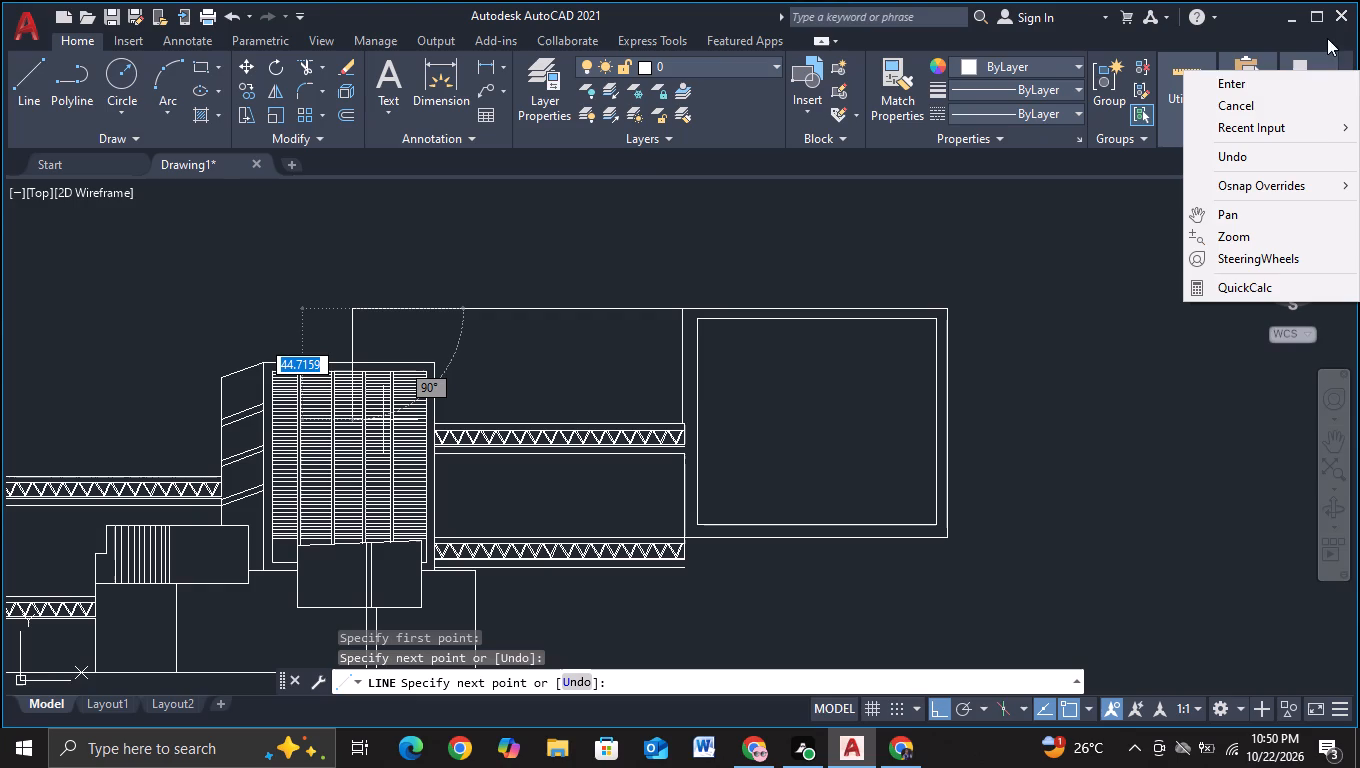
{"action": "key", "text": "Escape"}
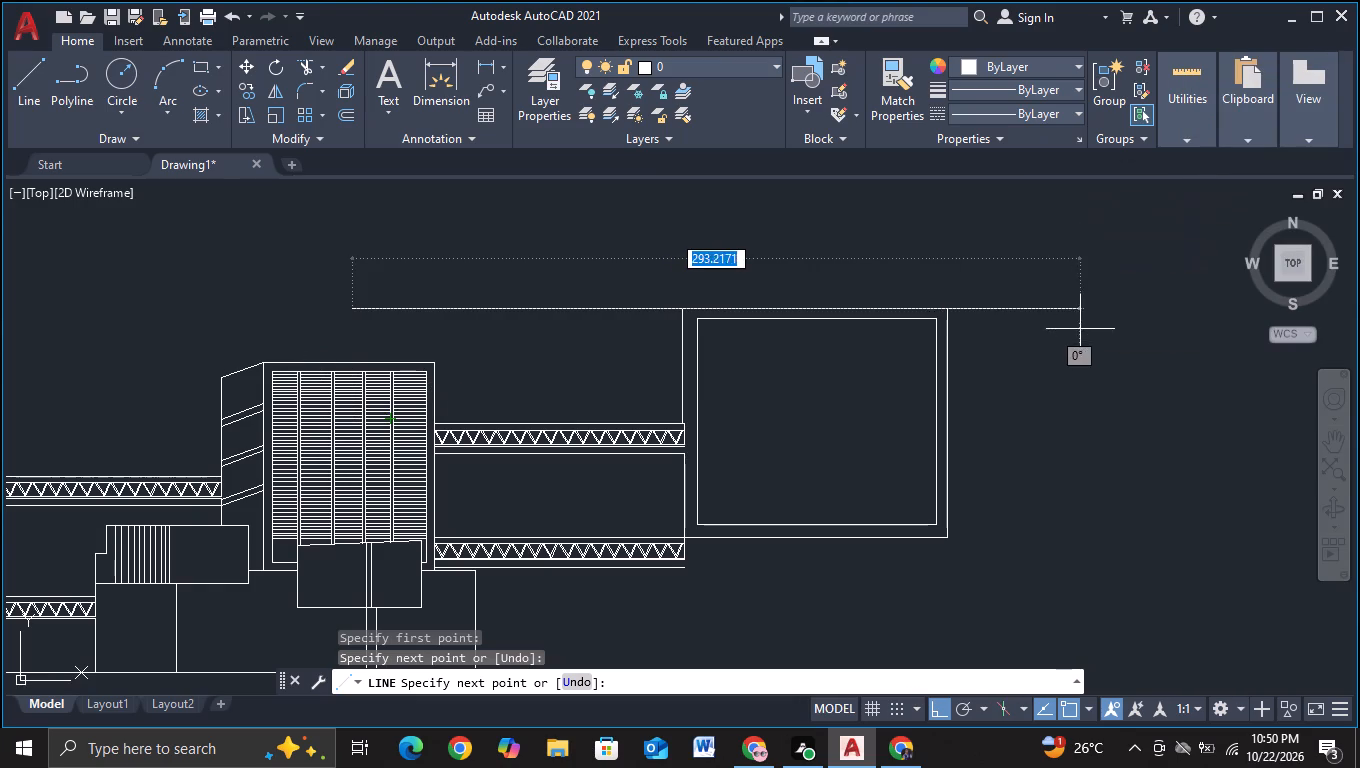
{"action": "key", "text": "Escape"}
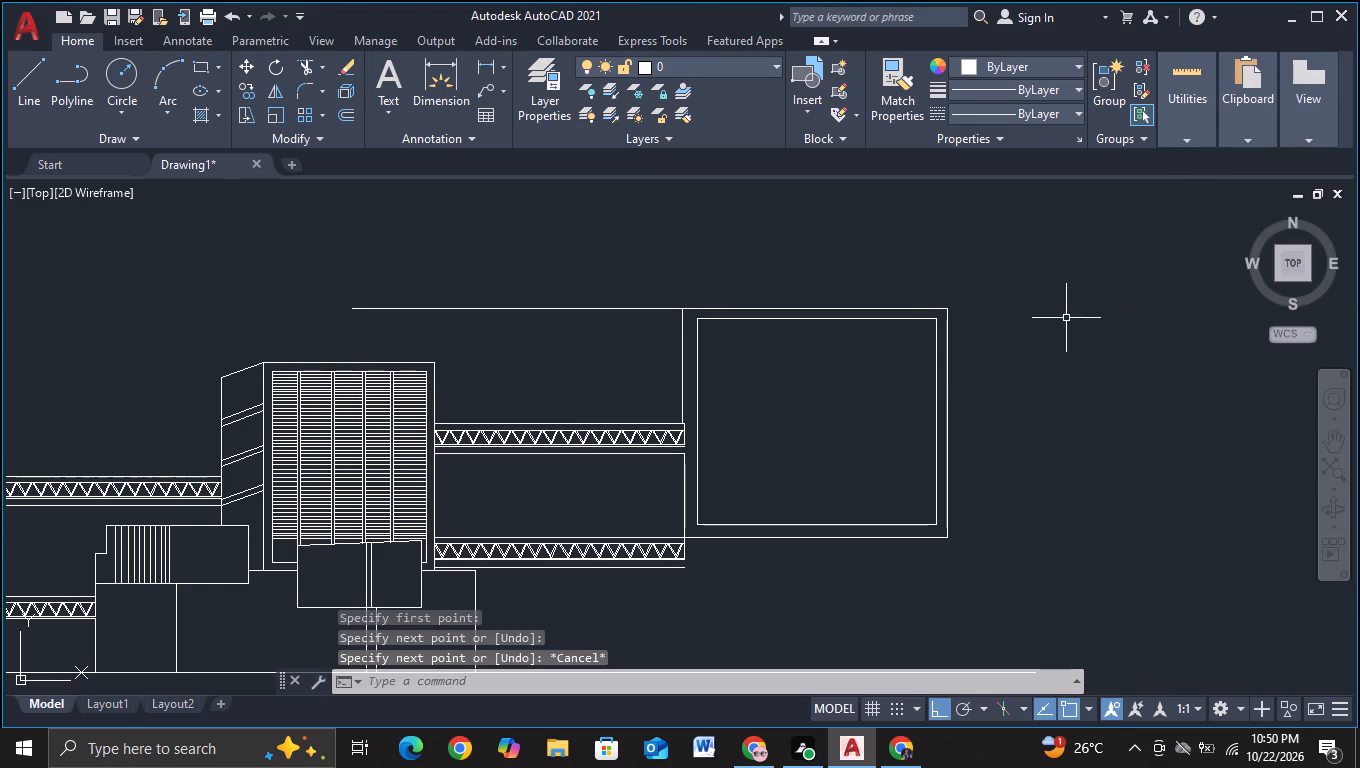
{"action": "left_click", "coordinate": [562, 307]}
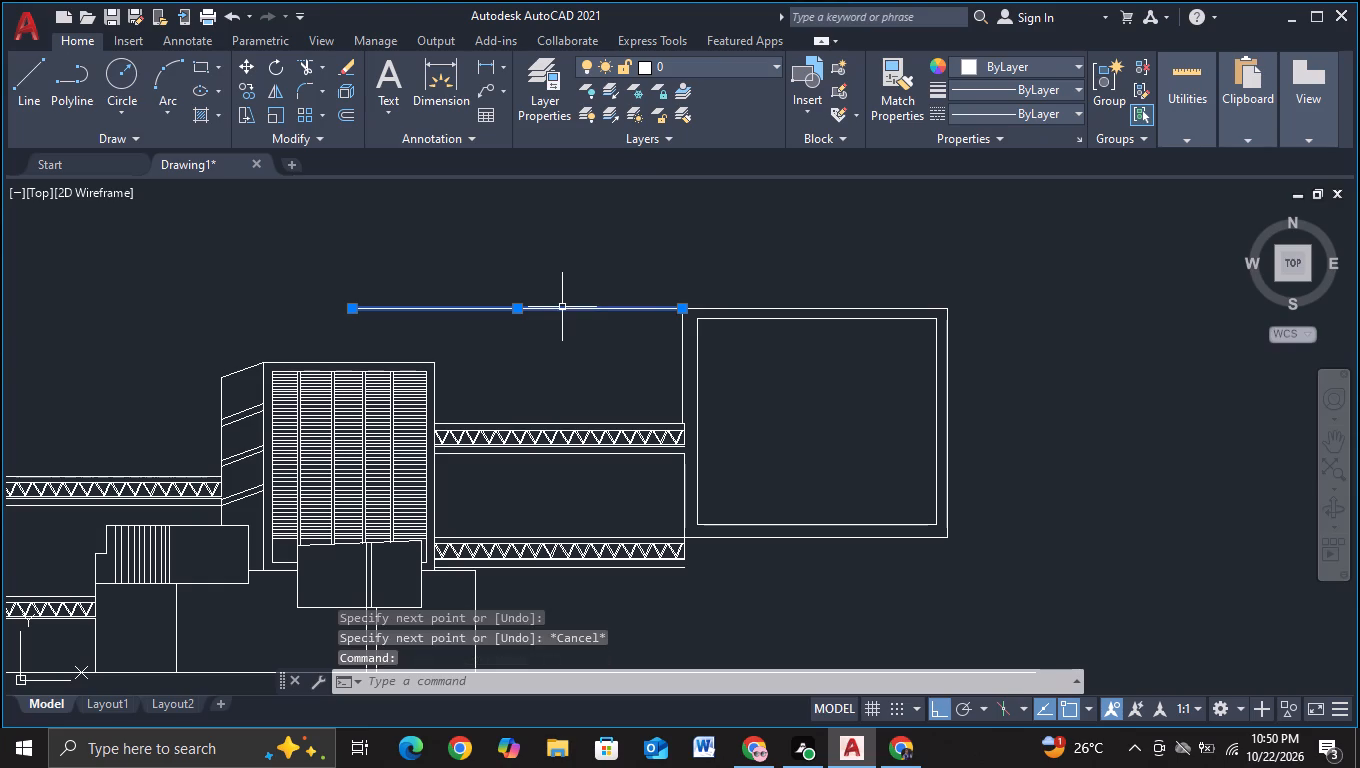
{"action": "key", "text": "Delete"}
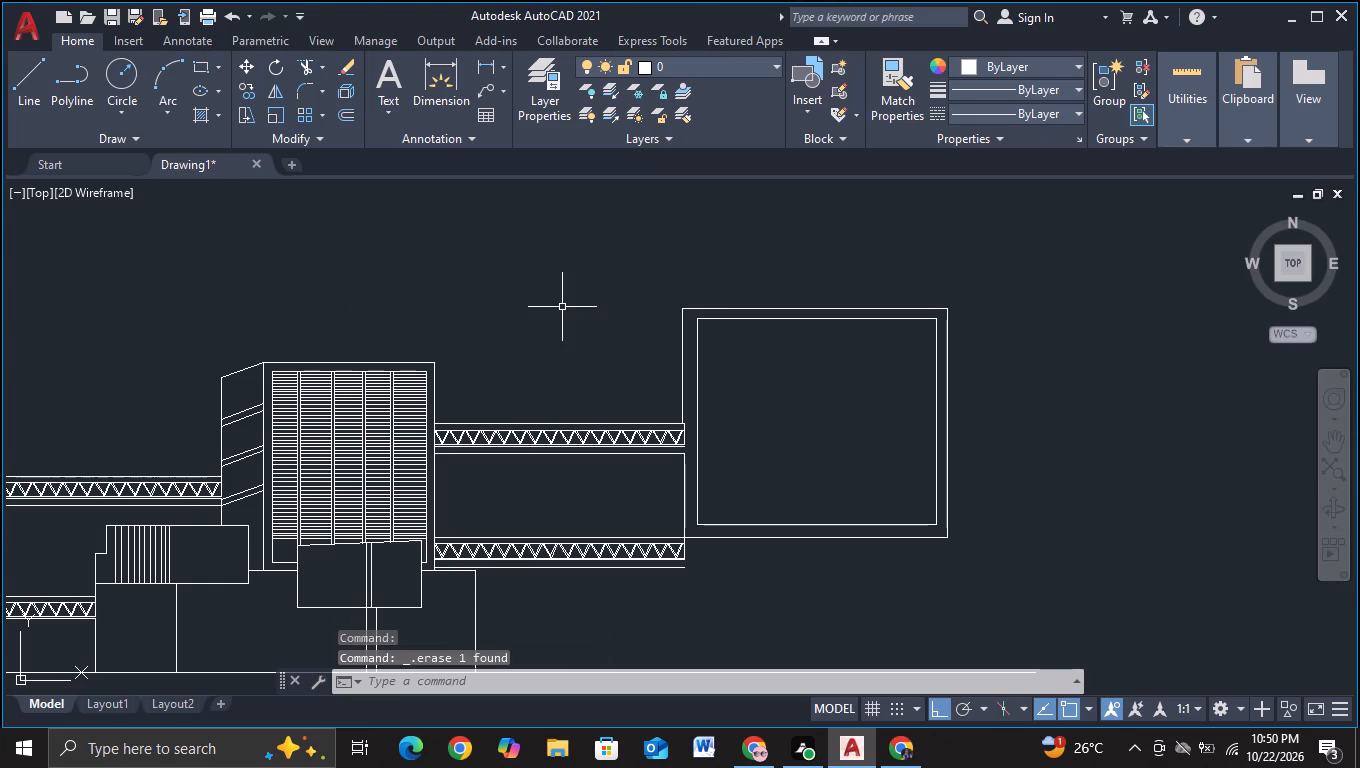
Draw a sloping line about 17 units long from the new block's upper tower-side corner, falling slightly toward the tower.
{"action": "key", "text": "F8"}
{"action": "left_click", "coordinate": [9, 80]}
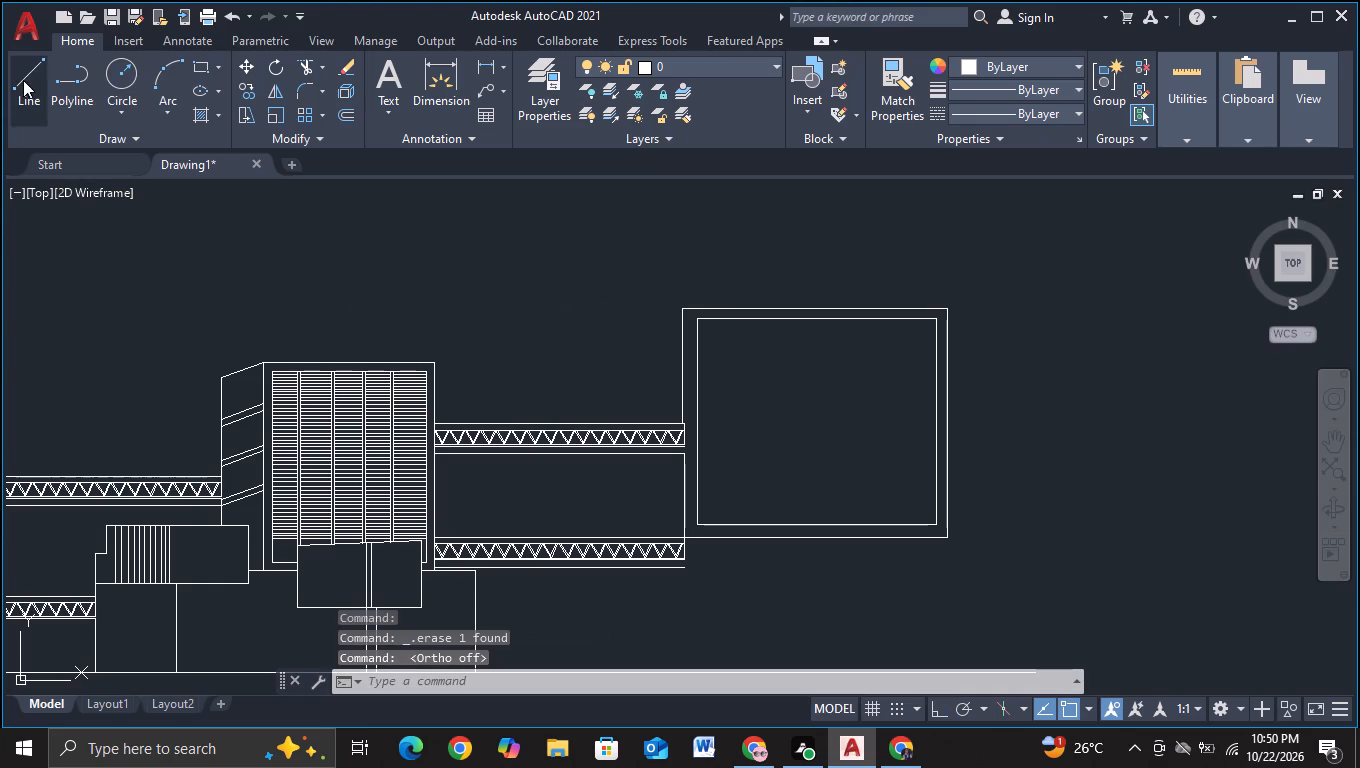
{"action": "left_click", "coordinate": [23, 80]}
{"action": "left_click", "coordinate": [683, 306]}
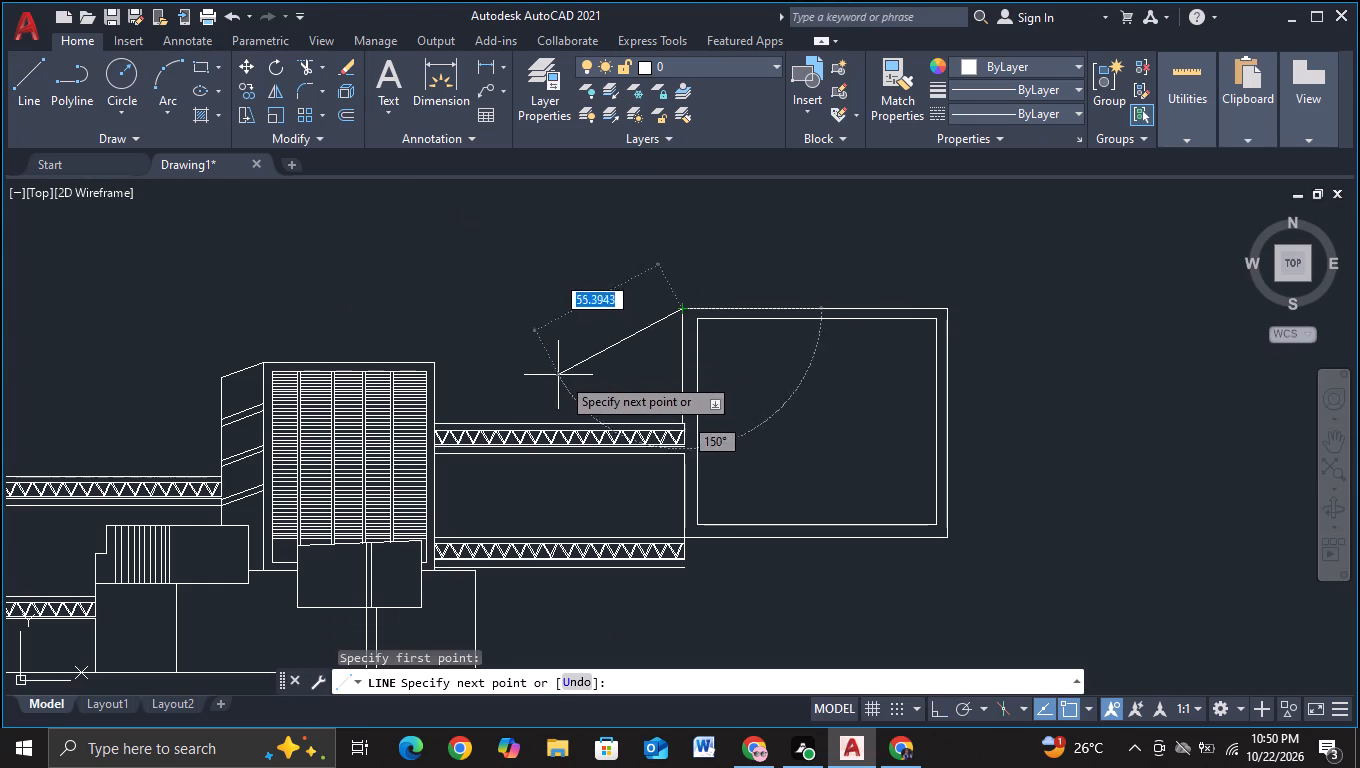
{"action": "scroll", "coordinate": [542, 353], "scroll_direction": "up", "scroll_amount": 1}
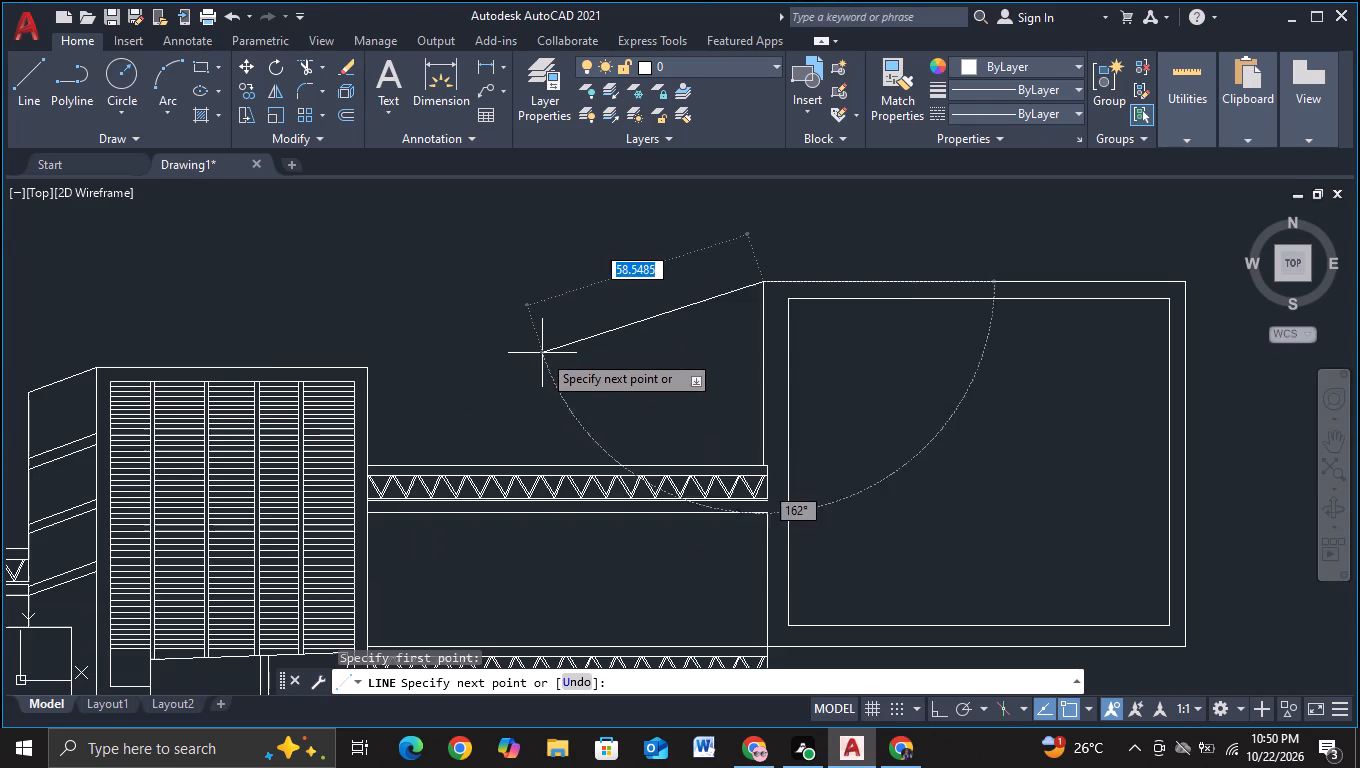
{"action": "left_click", "coordinate": [695, 295]}
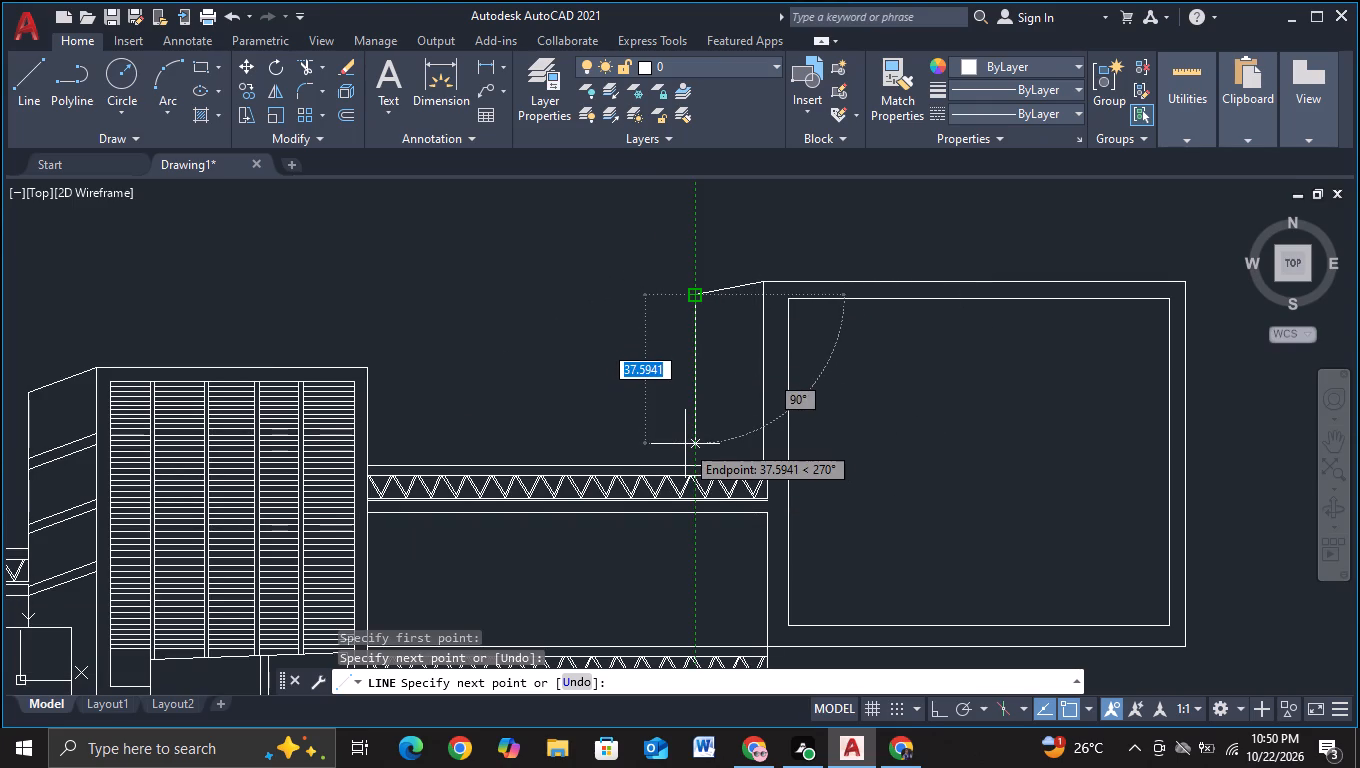
Continue the sloping line with a vertical about 43 units straight down to the upper truss link's top line.
{"action": "key", "text": "F8"}
{"action": "scroll", "coordinate": [685, 444], "scroll_direction": "down", "scroll_amount": 1}
{"action": "scroll", "coordinate": [691, 516], "scroll_direction": "up", "scroll_amount": 2}
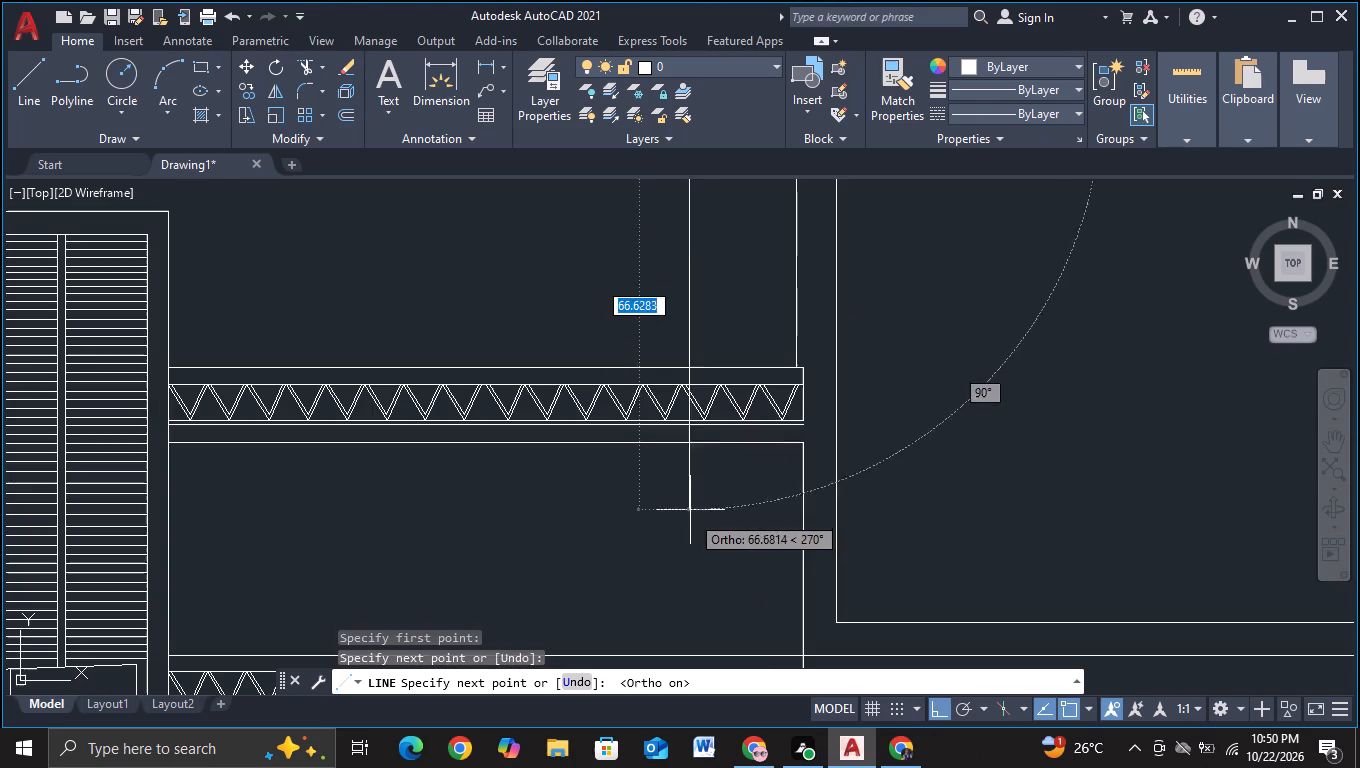
{"action": "scroll", "coordinate": [695, 353], "scroll_direction": "up", "scroll_amount": 2}
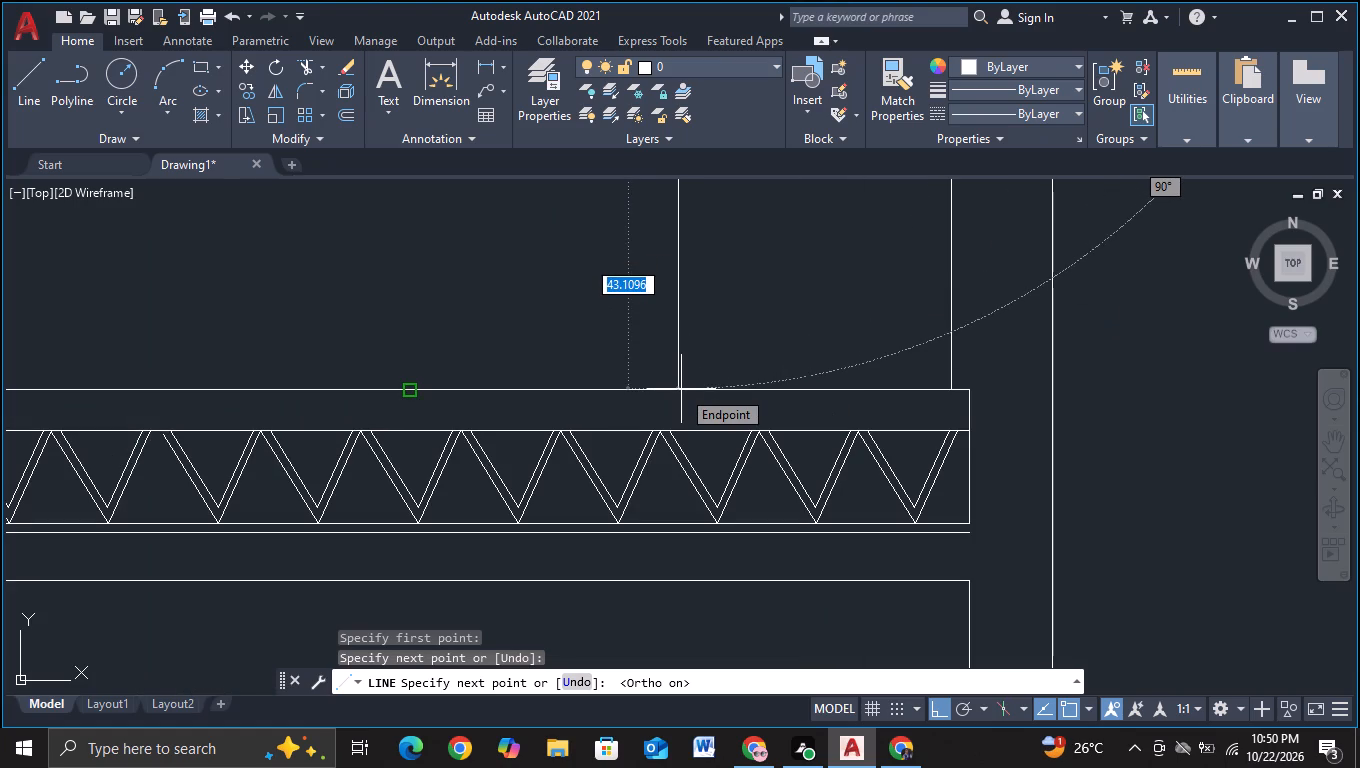
{"action": "key", "text": "F3"}
{"action": "scroll", "coordinate": [681, 389], "scroll_direction": "up", "scroll_amount": 5}
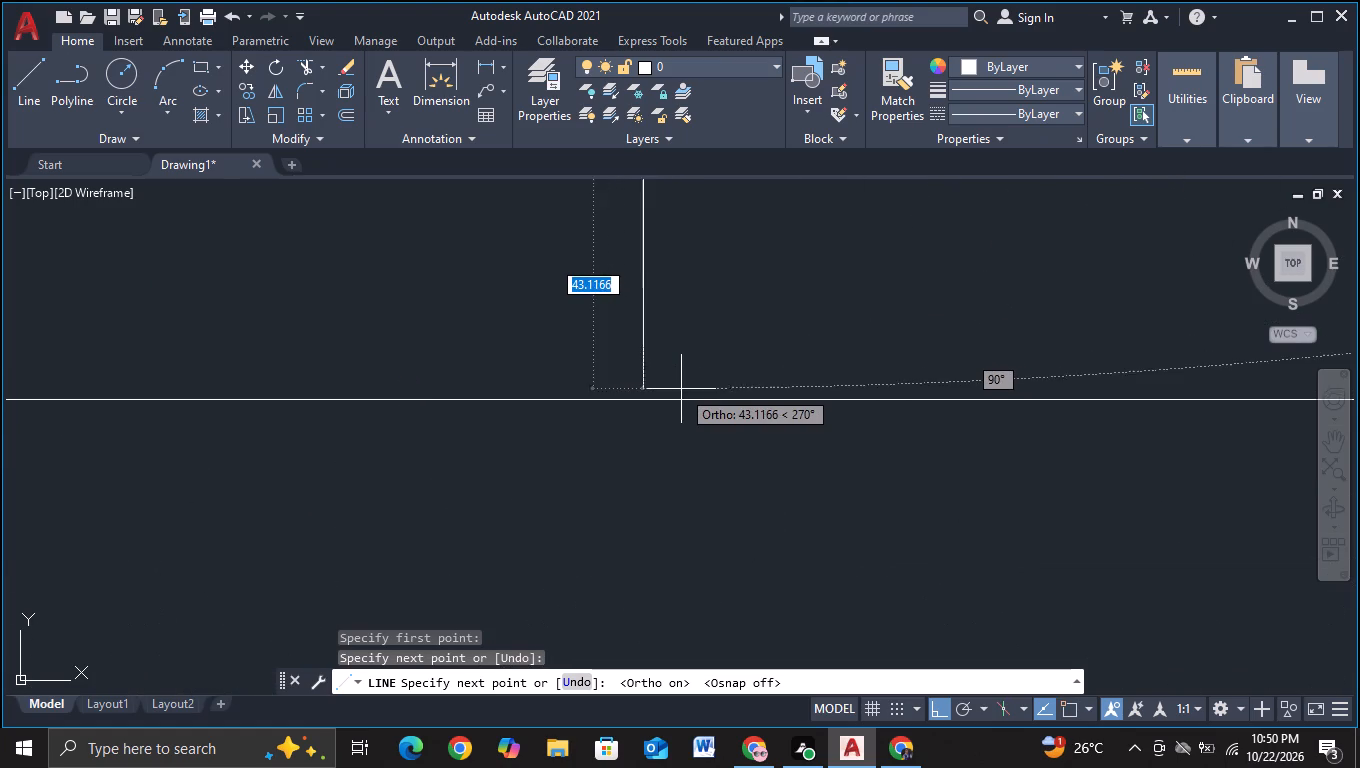
{"action": "scroll", "coordinate": [681, 389], "scroll_direction": "up", "scroll_amount": 2}
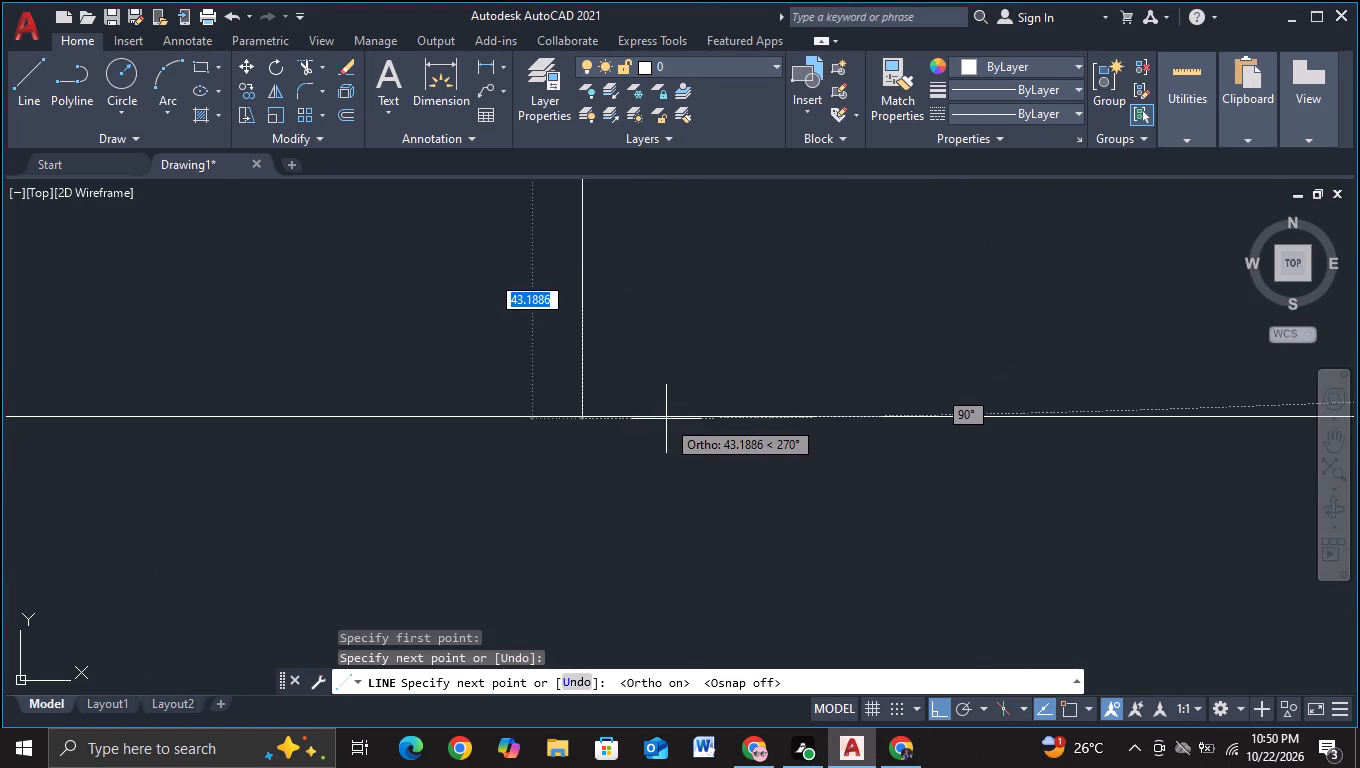
{"action": "left_click", "coordinate": [665, 417]}
{"action": "scroll", "coordinate": [665, 417], "scroll_direction": "down", "scroll_amount": 3}
{"action": "key", "text": "Escape"}
Draw an aligned vertical about 34 units long between the truss links, from the line under the upper link to the lower link's top line.
{"action": "scroll", "coordinate": [665, 417], "scroll_direction": "down", "scroll_amount": 2}
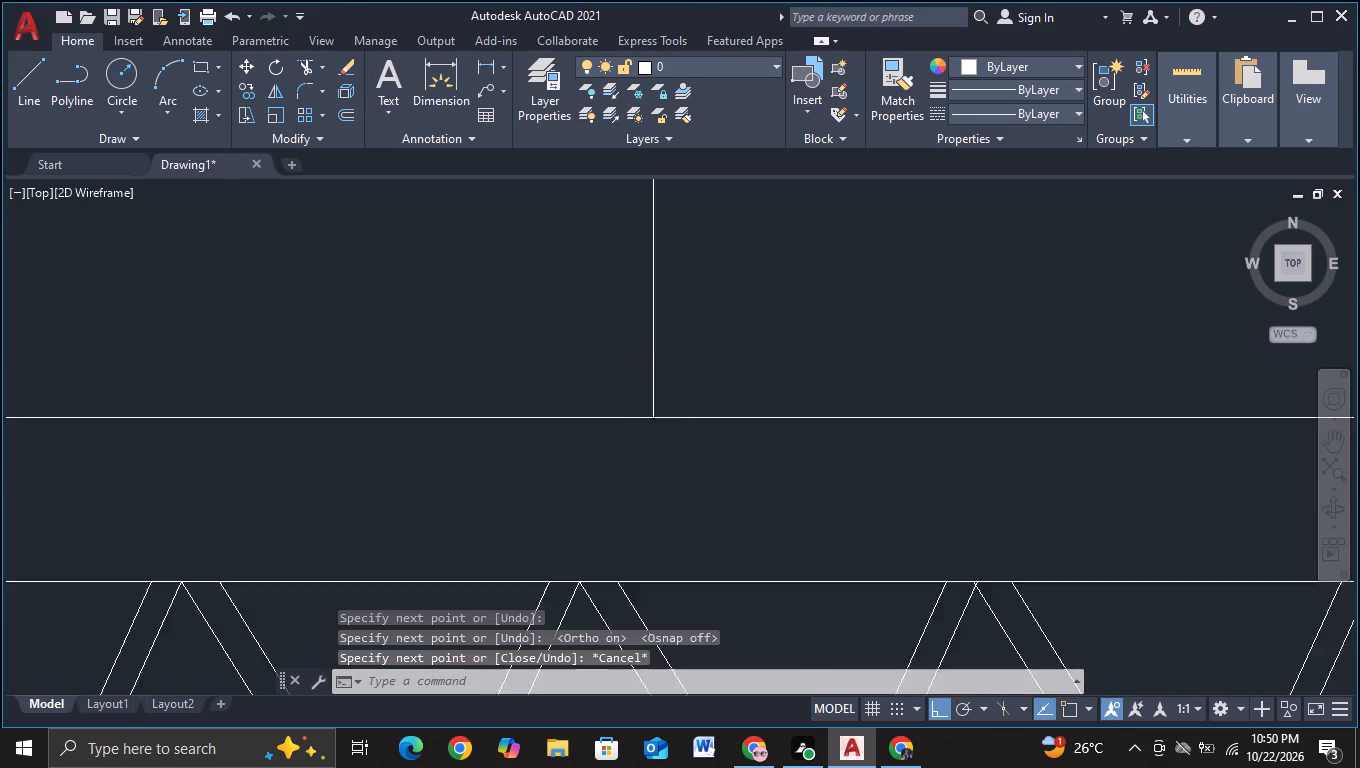
{"action": "scroll", "coordinate": [666, 424], "scroll_direction": "down", "scroll_amount": 1}
{"action": "left_click", "coordinate": [18, 109]}
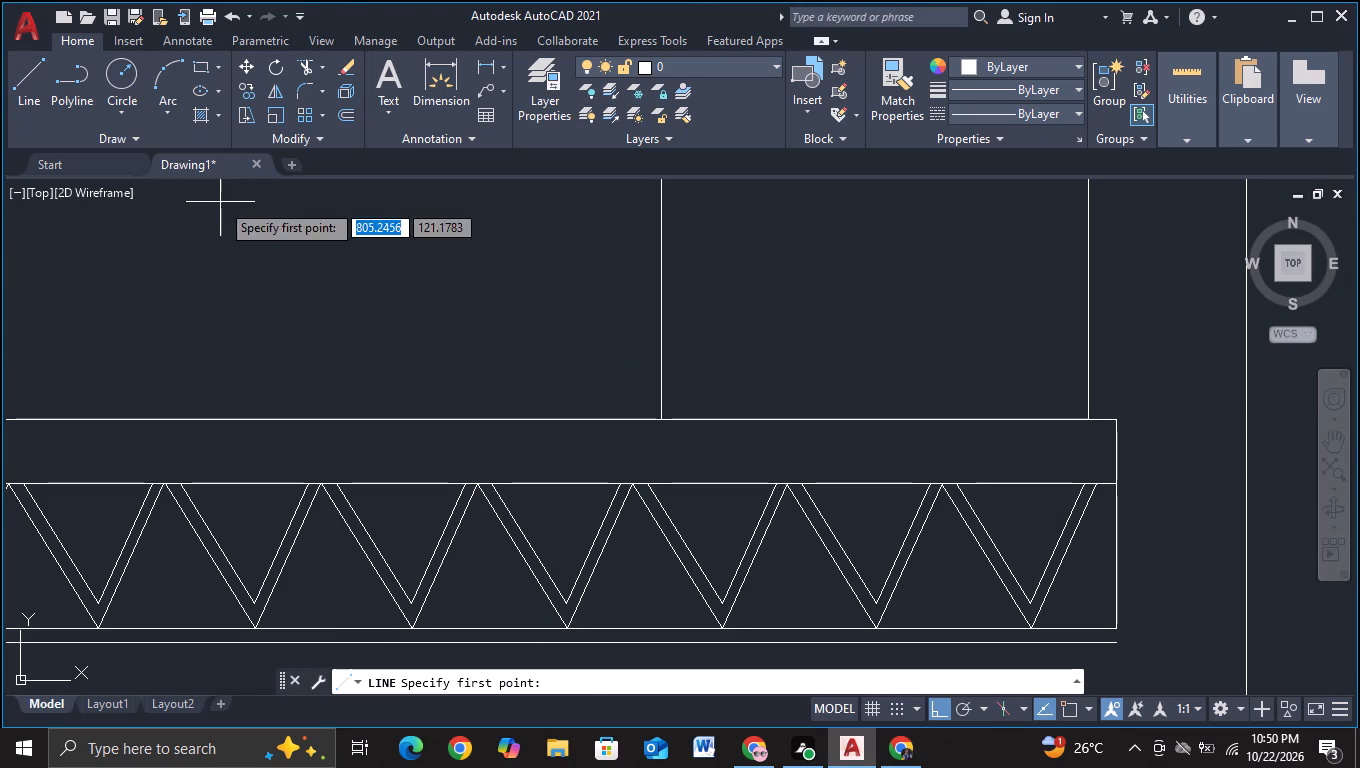
{"action": "key", "text": "F3"}
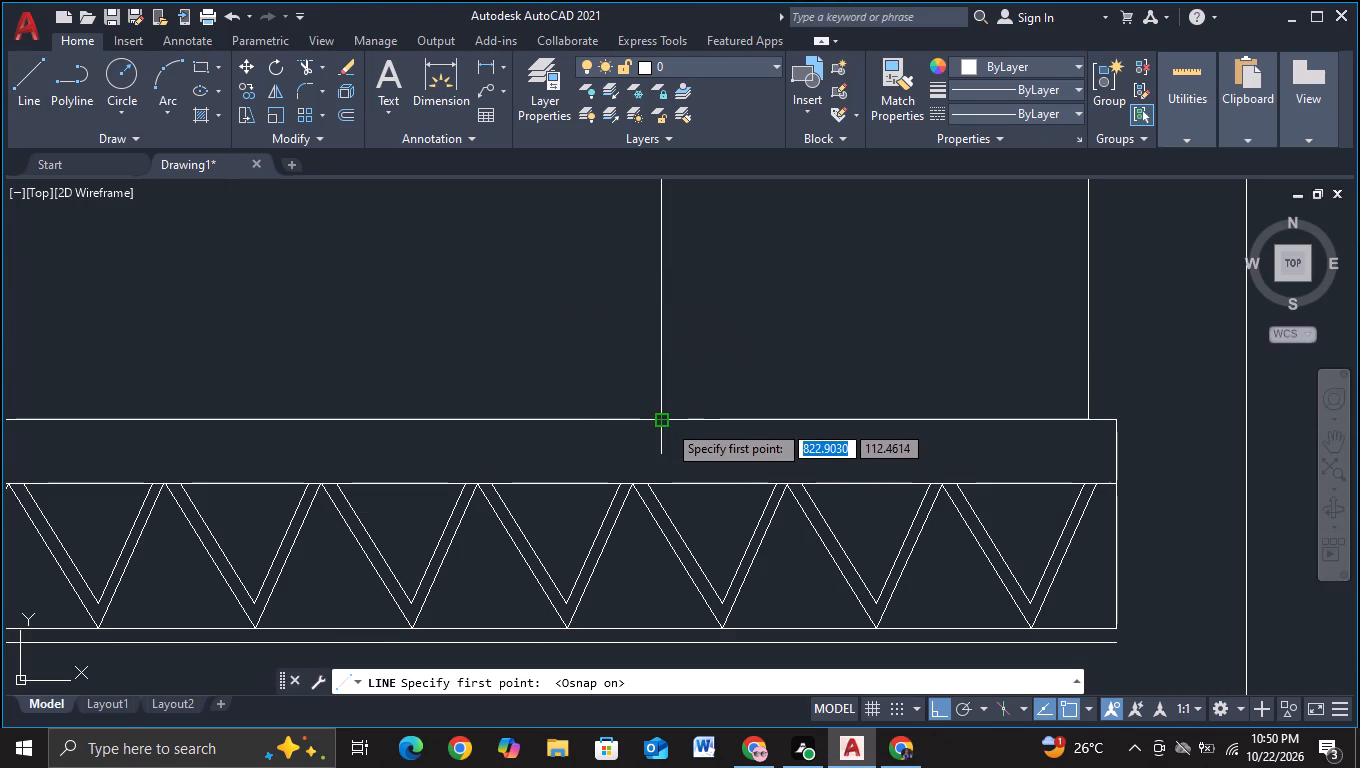
{"action": "scroll", "coordinate": [667, 423], "scroll_direction": "down", "scroll_amount": 5}
{"action": "scroll", "coordinate": [667, 423], "scroll_direction": "up", "scroll_amount": 2}
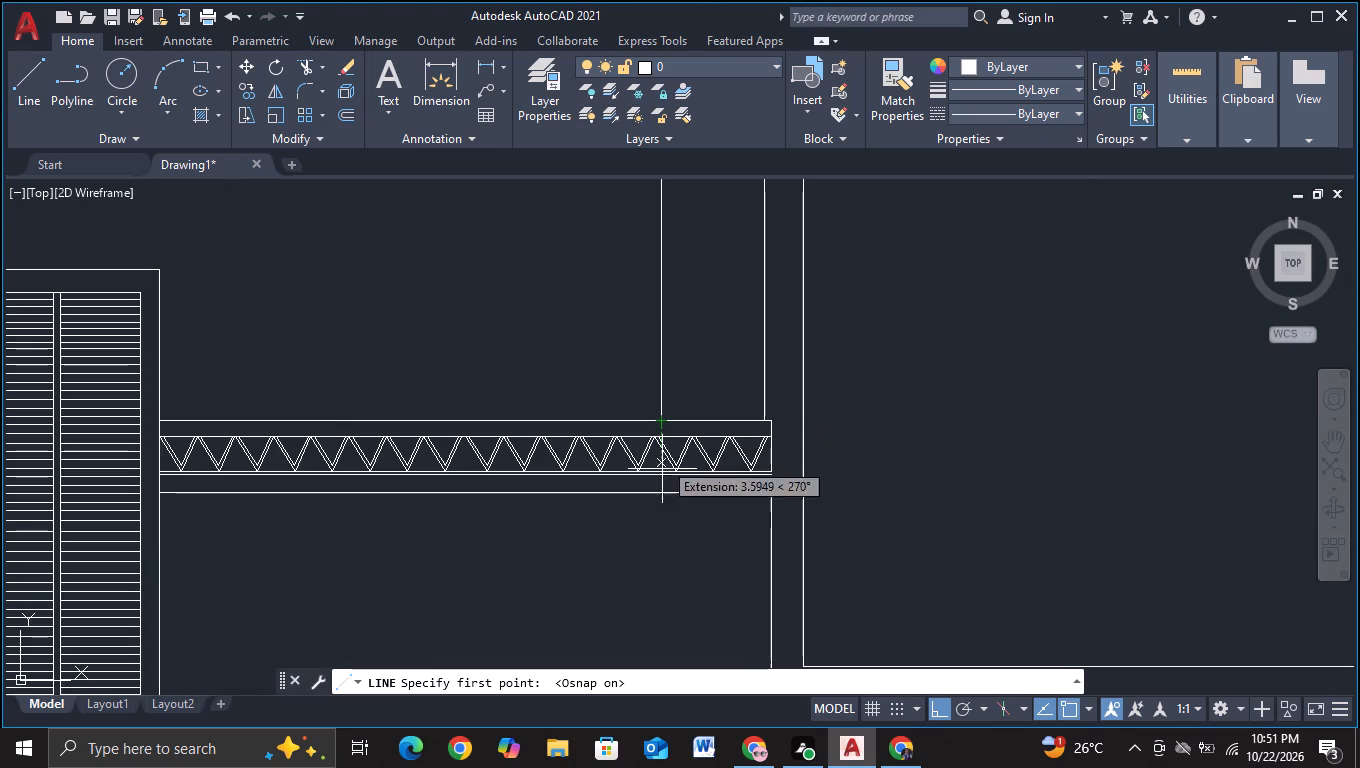
{"action": "left_click", "coordinate": [661, 490]}
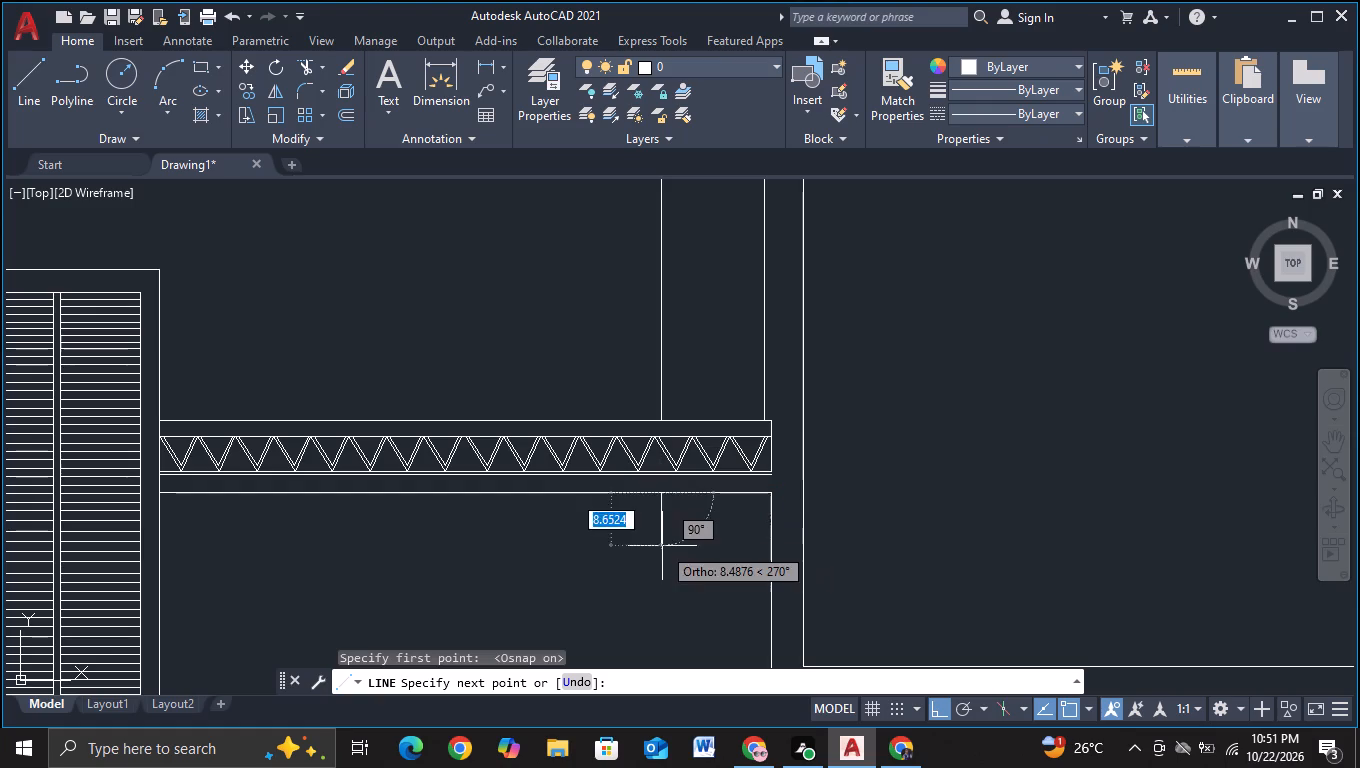
{"action": "middle_click_drag", "start_coordinate": [662, 546], "coordinate": [648, 412]}
{"action": "middle_click_drag", "start_coordinate": [580, 436], "coordinate": [639, 343]}
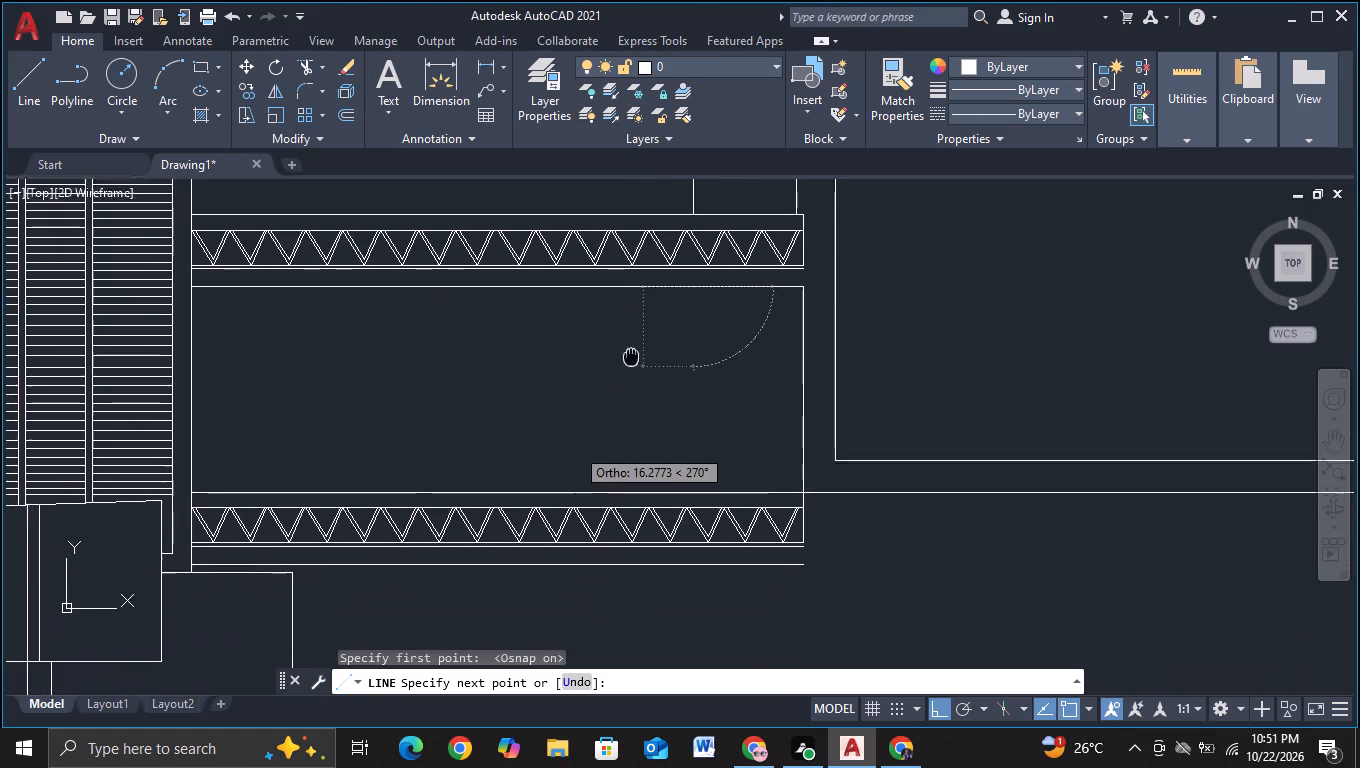
{"action": "scroll", "coordinate": [729, 444], "scroll_direction": "up", "scroll_amount": 2}
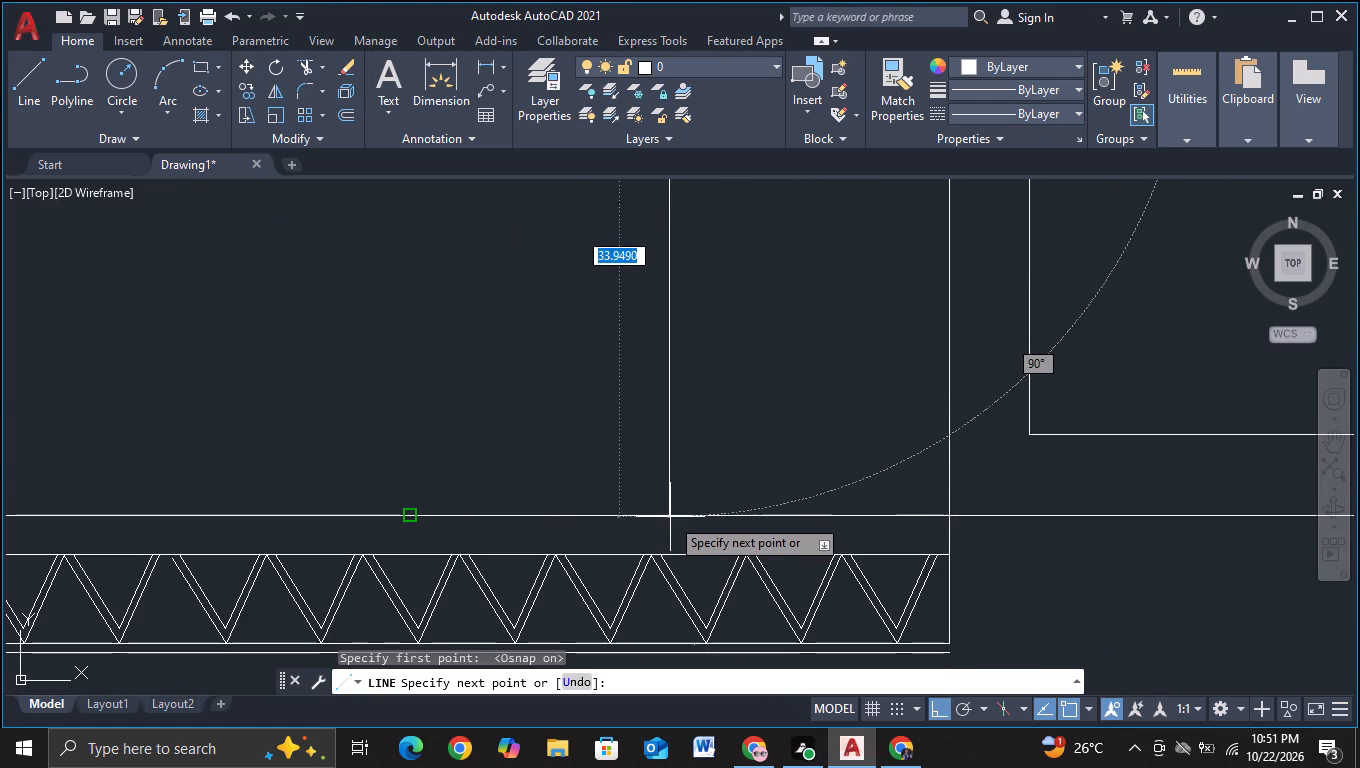
{"action": "key", "text": "F3"}
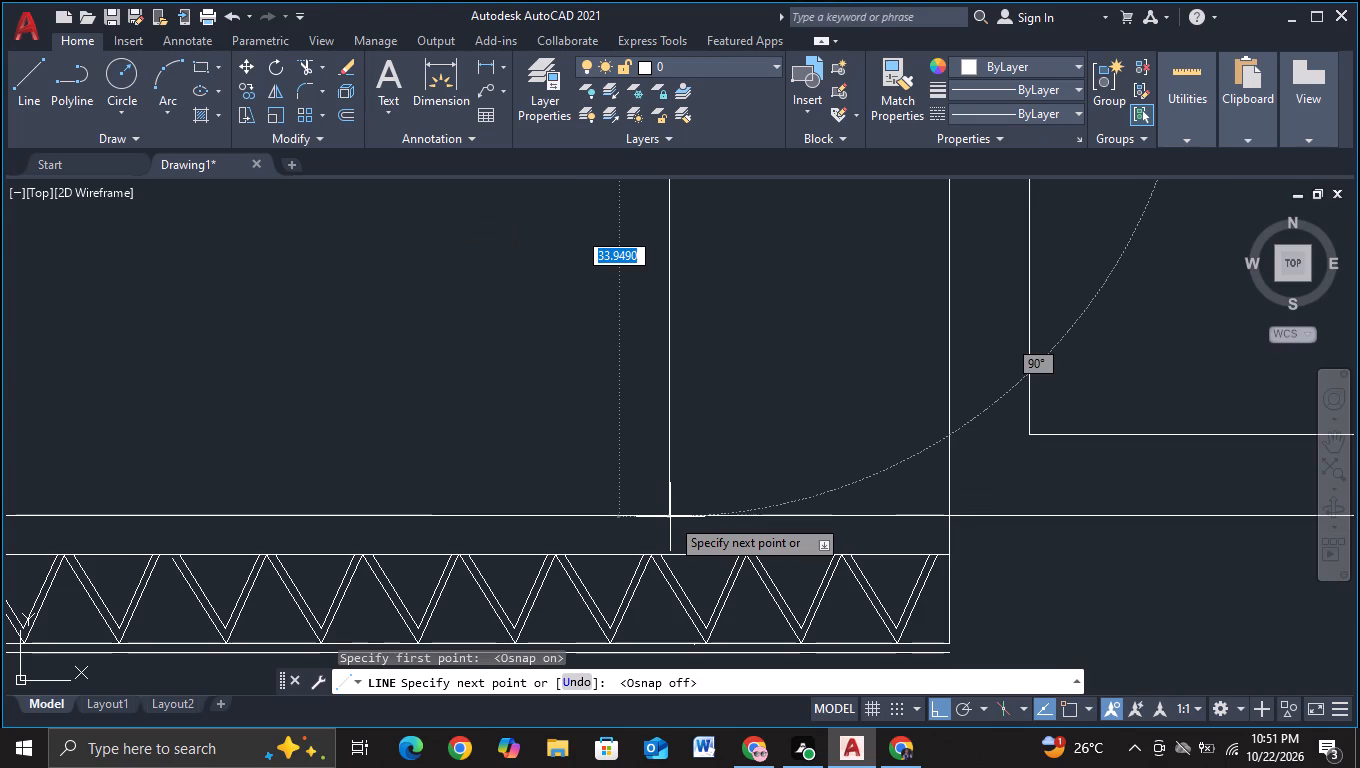
{"action": "scroll", "coordinate": [670, 517], "scroll_direction": "up", "scroll_amount": 4}
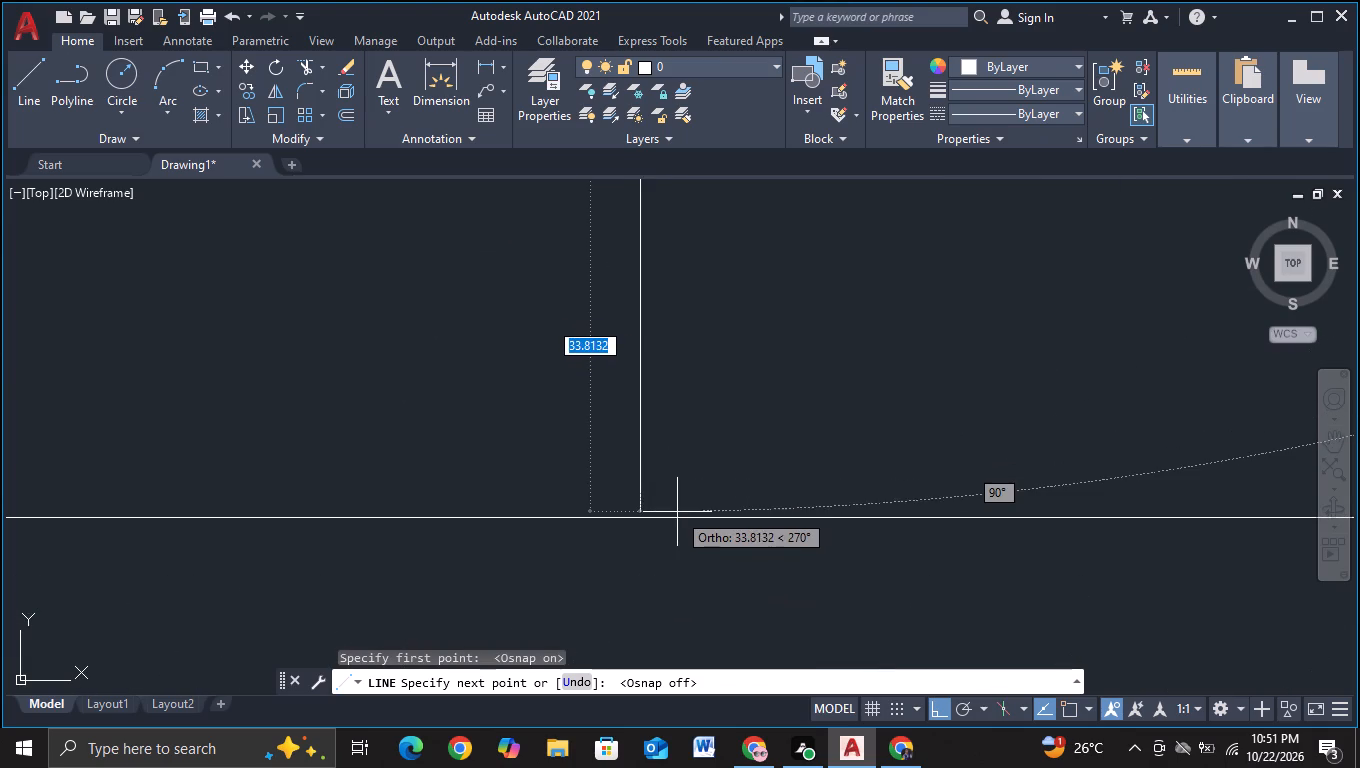
{"action": "left_click", "coordinate": [677, 517]}
{"action": "key", "text": "Escape"}
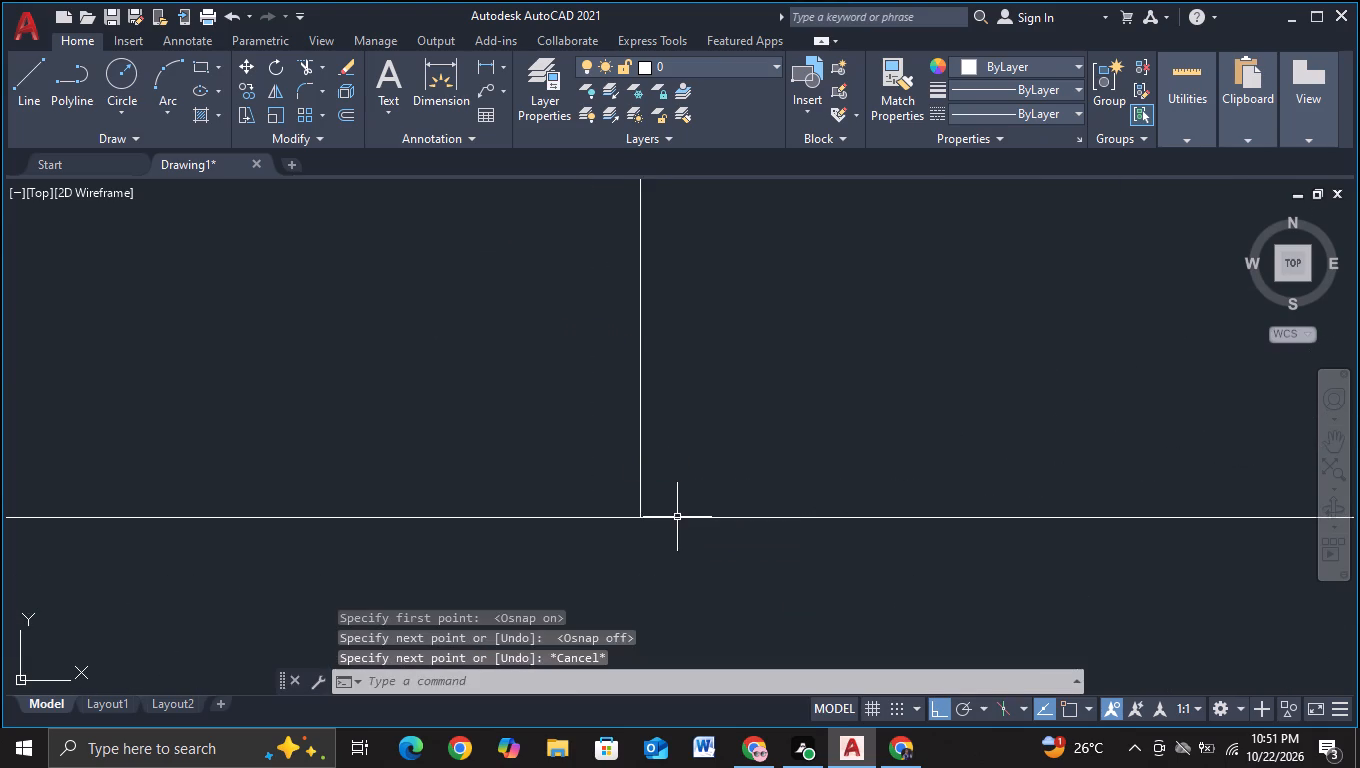
Draw another aligned vertical from the line under the lower truss link down past the ground line.
{"action": "scroll", "coordinate": [677, 517], "scroll_direction": "down", "scroll_amount": 4}
{"action": "left_click", "coordinate": [28, 117]}
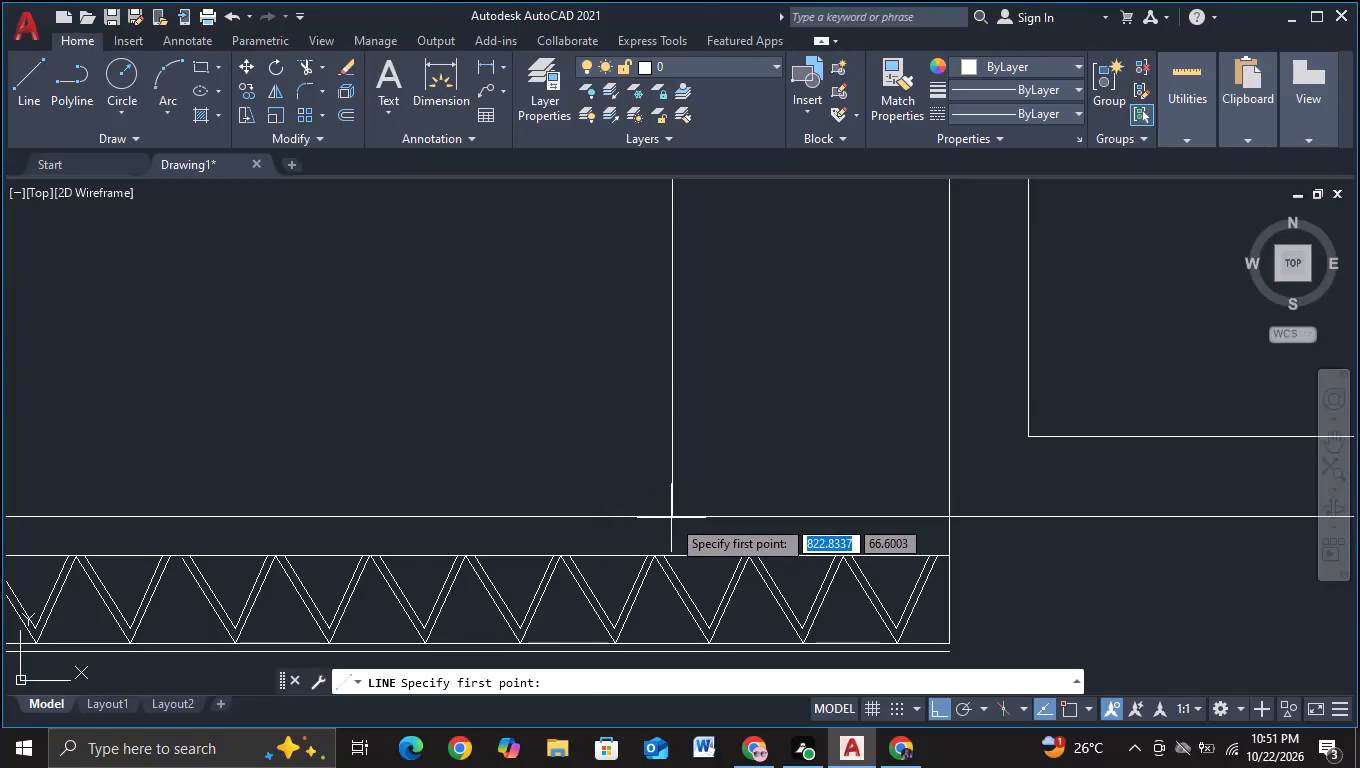
{"action": "key", "text": "F3"}
{"action": "middle_click_drag", "start_coordinate": [673, 567], "coordinate": [685, 243]}
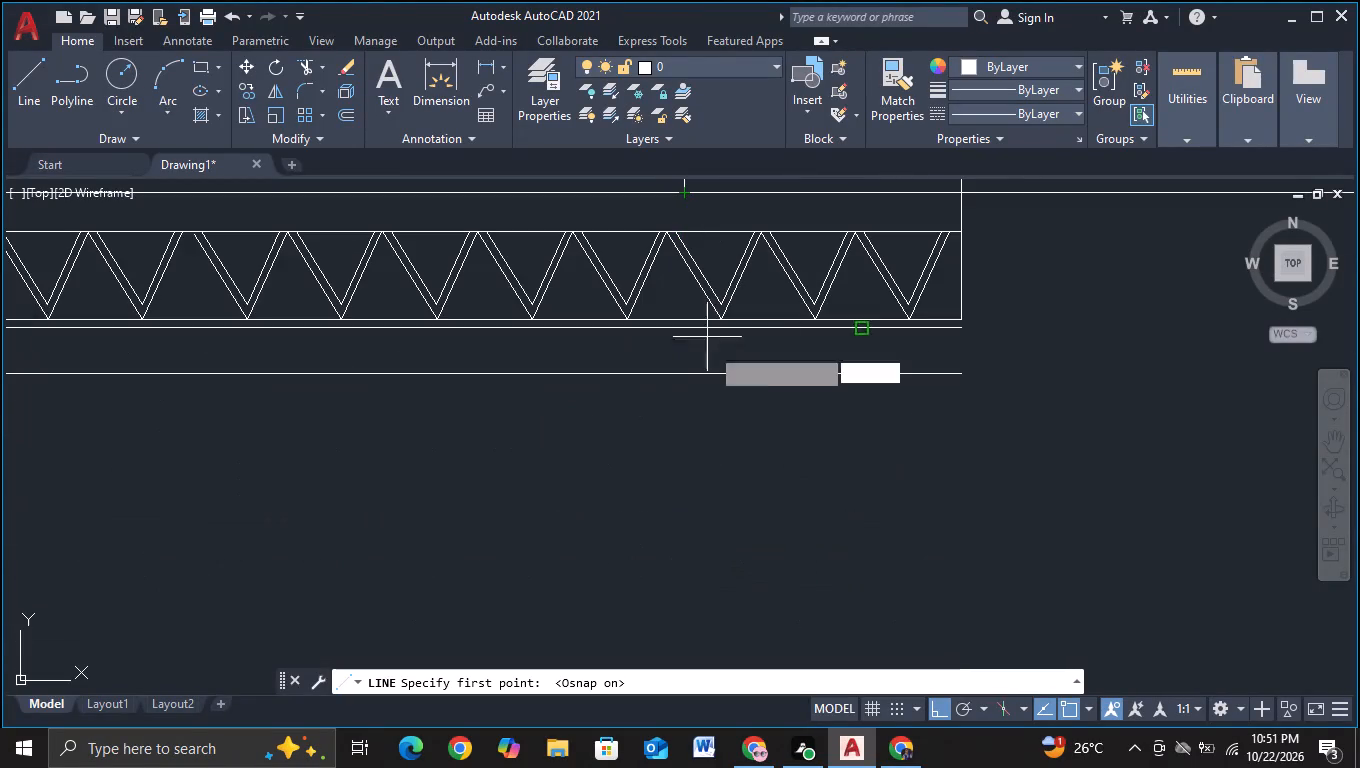
{"action": "scroll", "coordinate": [711, 361], "scroll_direction": "down", "scroll_amount": 3}
{"action": "scroll", "coordinate": [713, 387], "scroll_direction": "up", "scroll_amount": 2}
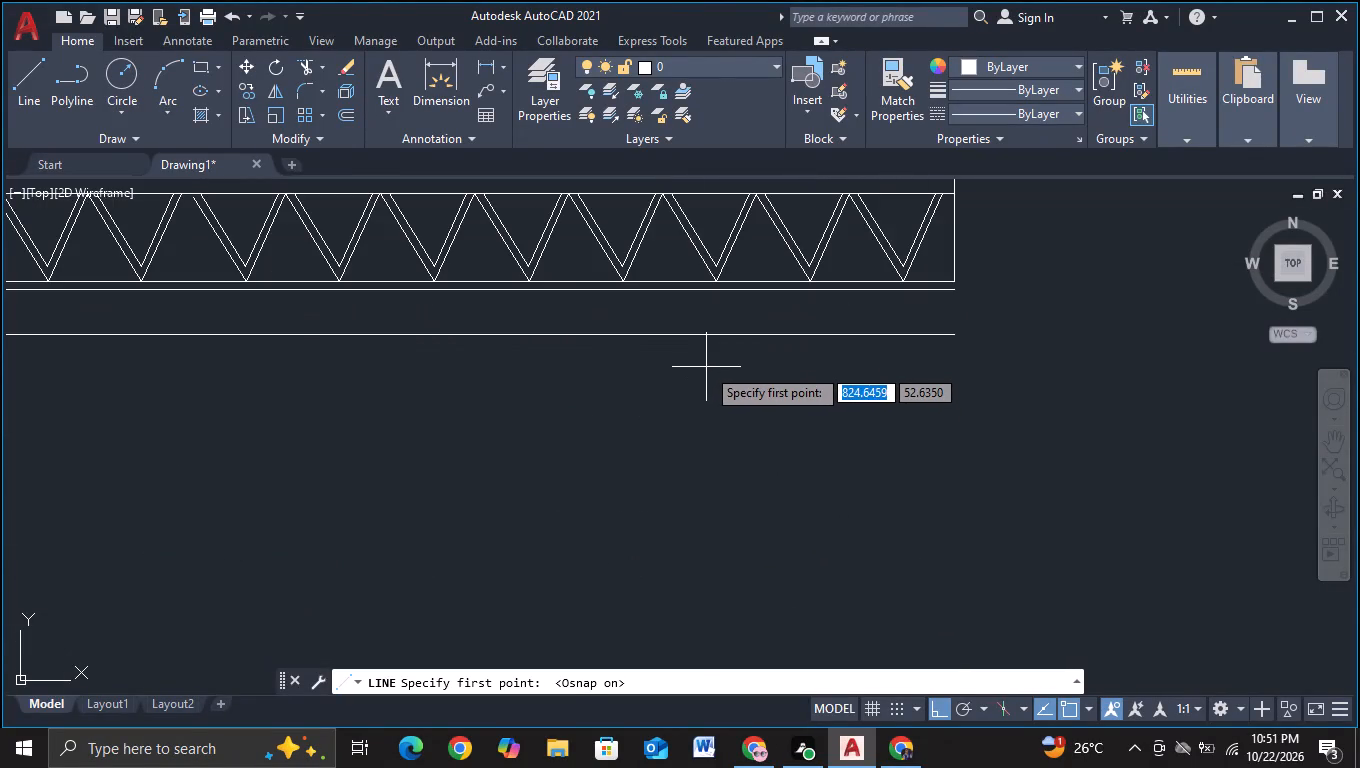
{"action": "scroll", "coordinate": [706, 367], "scroll_direction": "down", "scroll_amount": 3}
{"action": "left_click", "coordinate": [12, 99]}
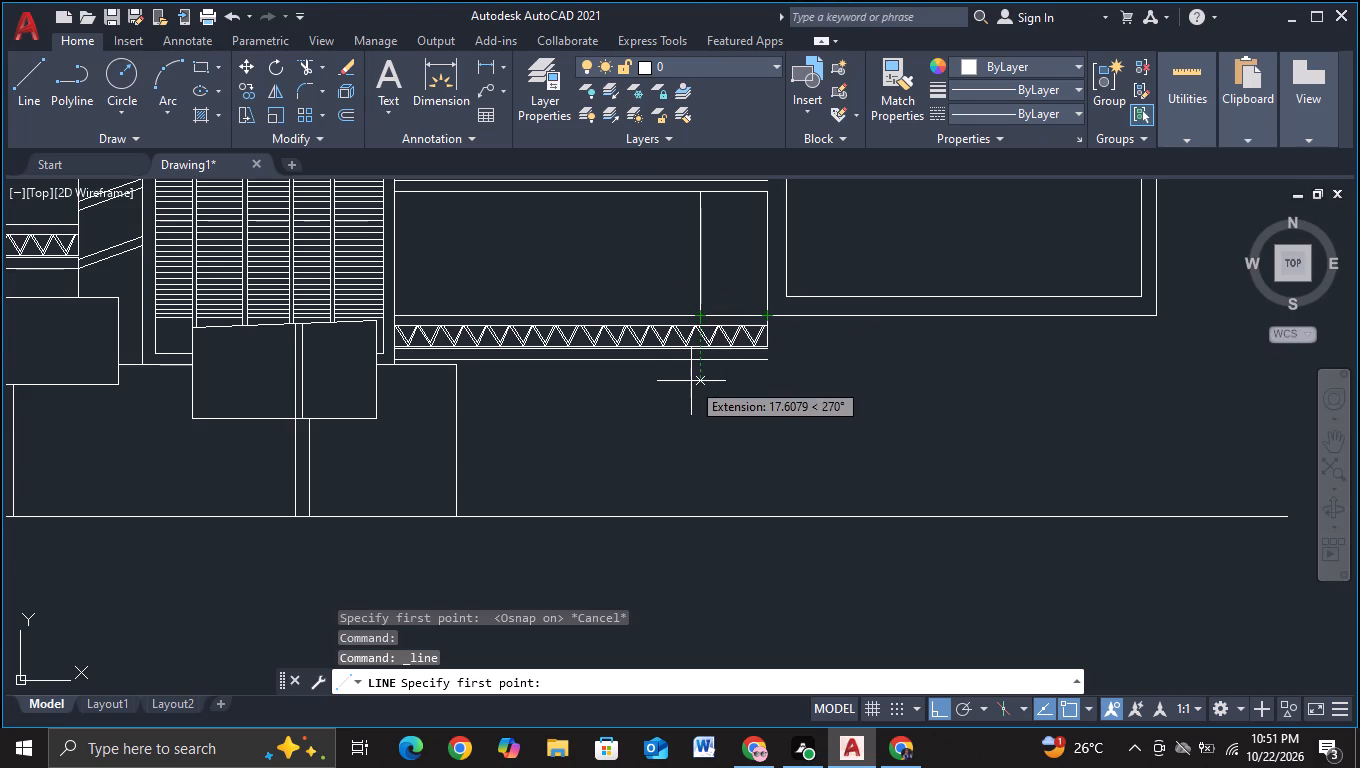
{"action": "scroll", "coordinate": [693, 367], "scroll_direction": "up", "scroll_amount": 2}
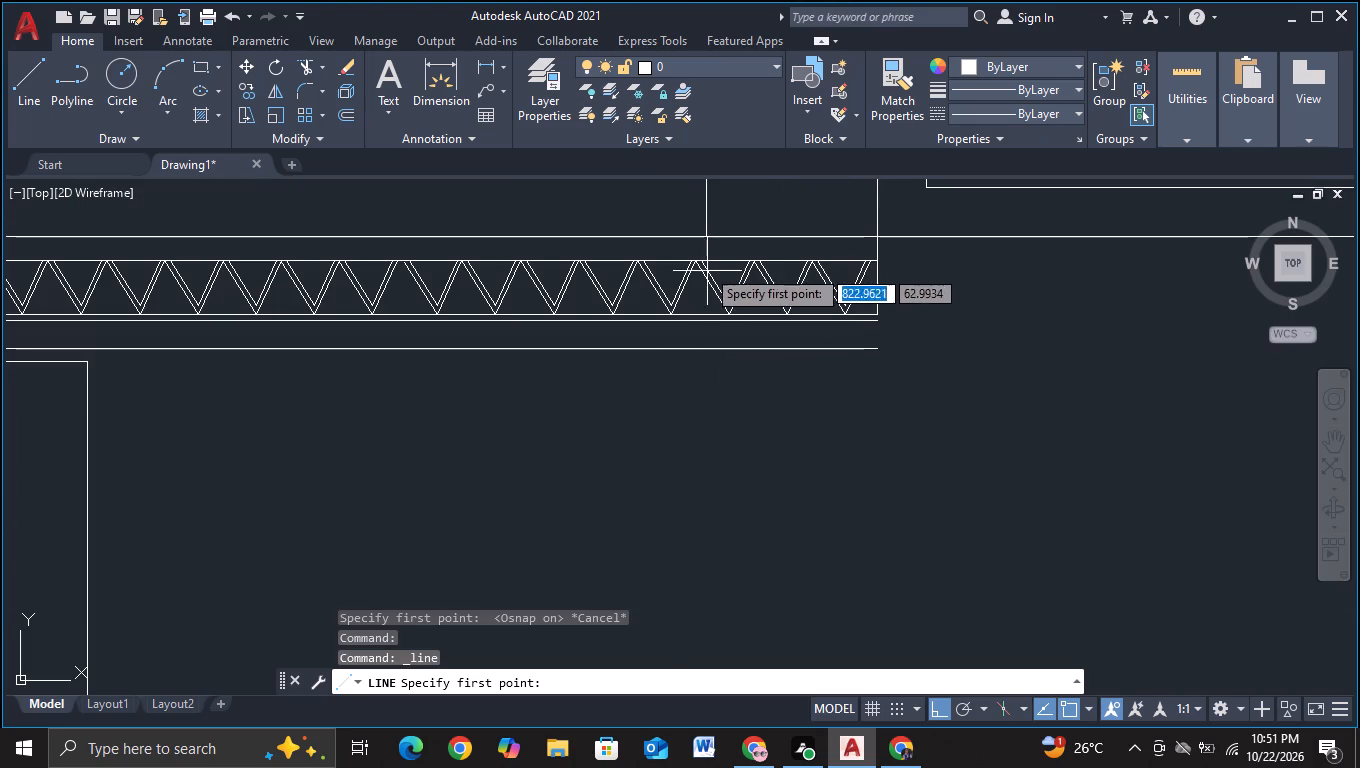
{"action": "left_click", "coordinate": [14, 94]}
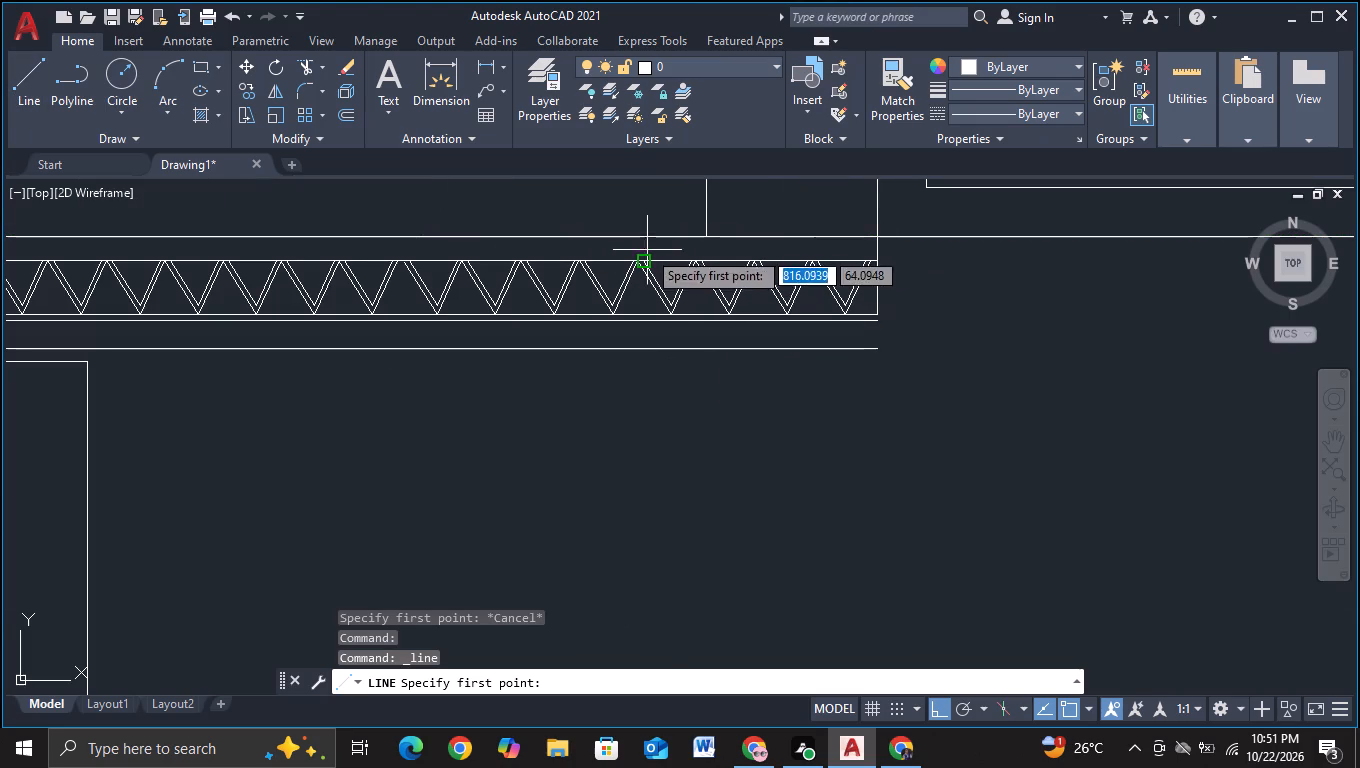
{"action": "left_click", "coordinate": [706, 346]}
{"action": "middle_click_drag", "start_coordinate": [678, 477], "coordinate": [680, 411]}
{"action": "middle_click_drag", "start_coordinate": [680, 483], "coordinate": [667, 326]}
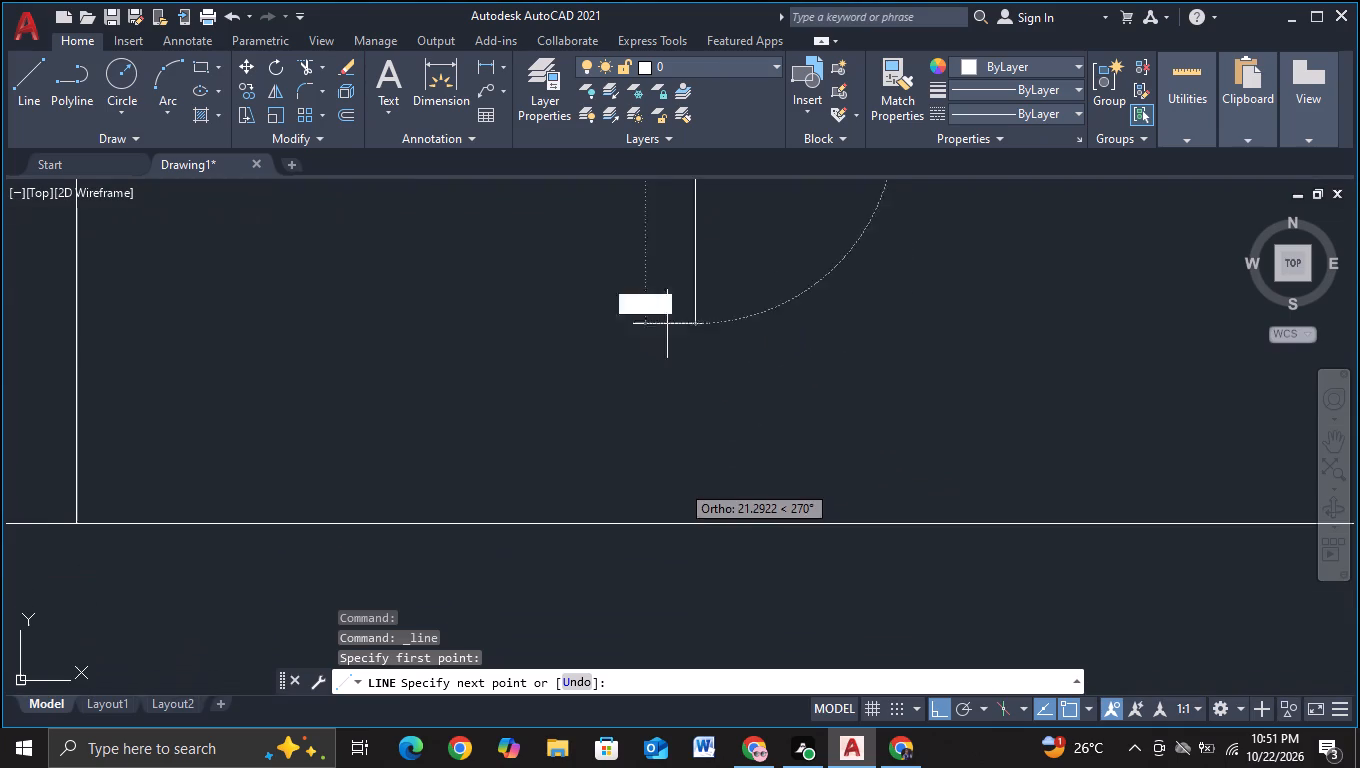
{"action": "left_click", "coordinate": [676, 569]}
{"action": "key", "text": "Escape"}
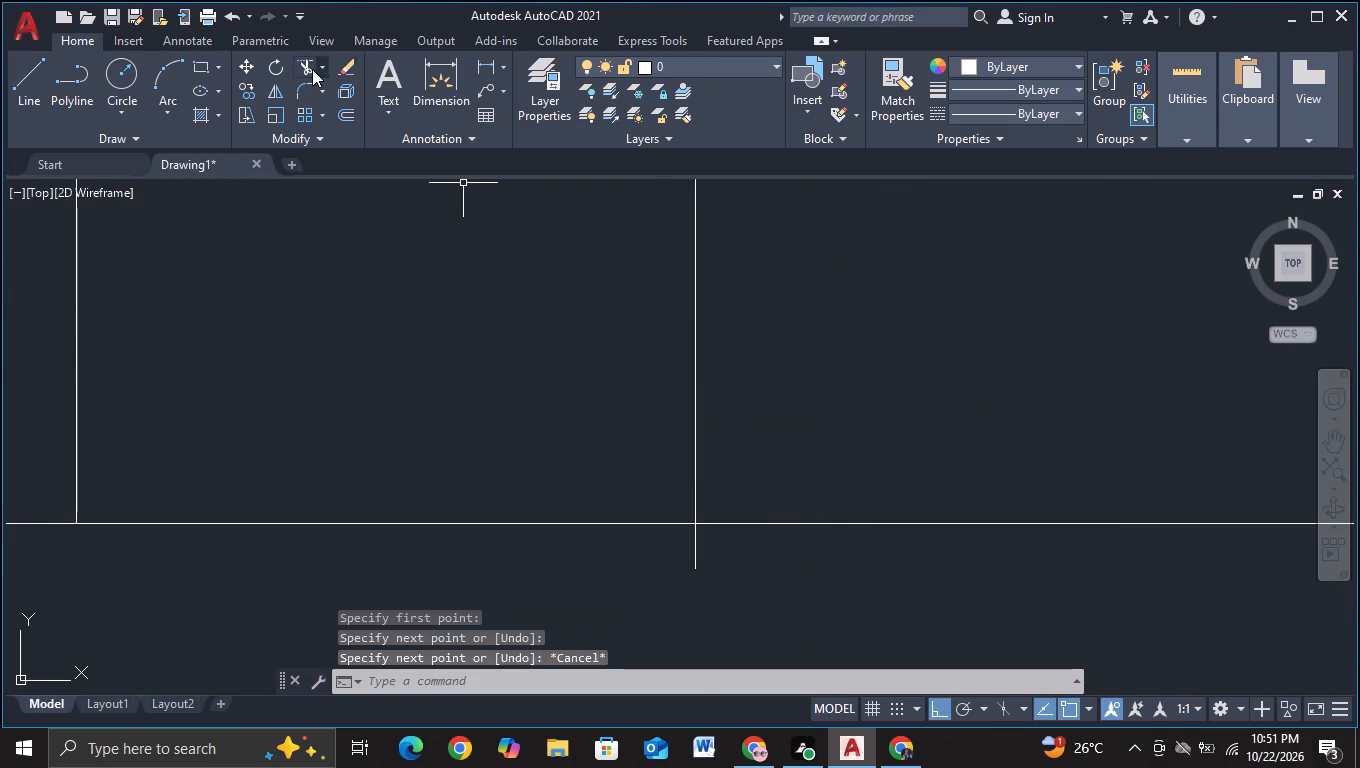
Trim the end of the new vertical that overshoots below the ground line.
{"action": "left_click", "coordinate": [311, 69]}
{"action": "left_click_drag", "start_coordinate": [681, 562], "coordinate": [758, 562]}
{"action": "scroll", "coordinate": [759, 562], "scroll_direction": "down", "scroll_amount": 3}
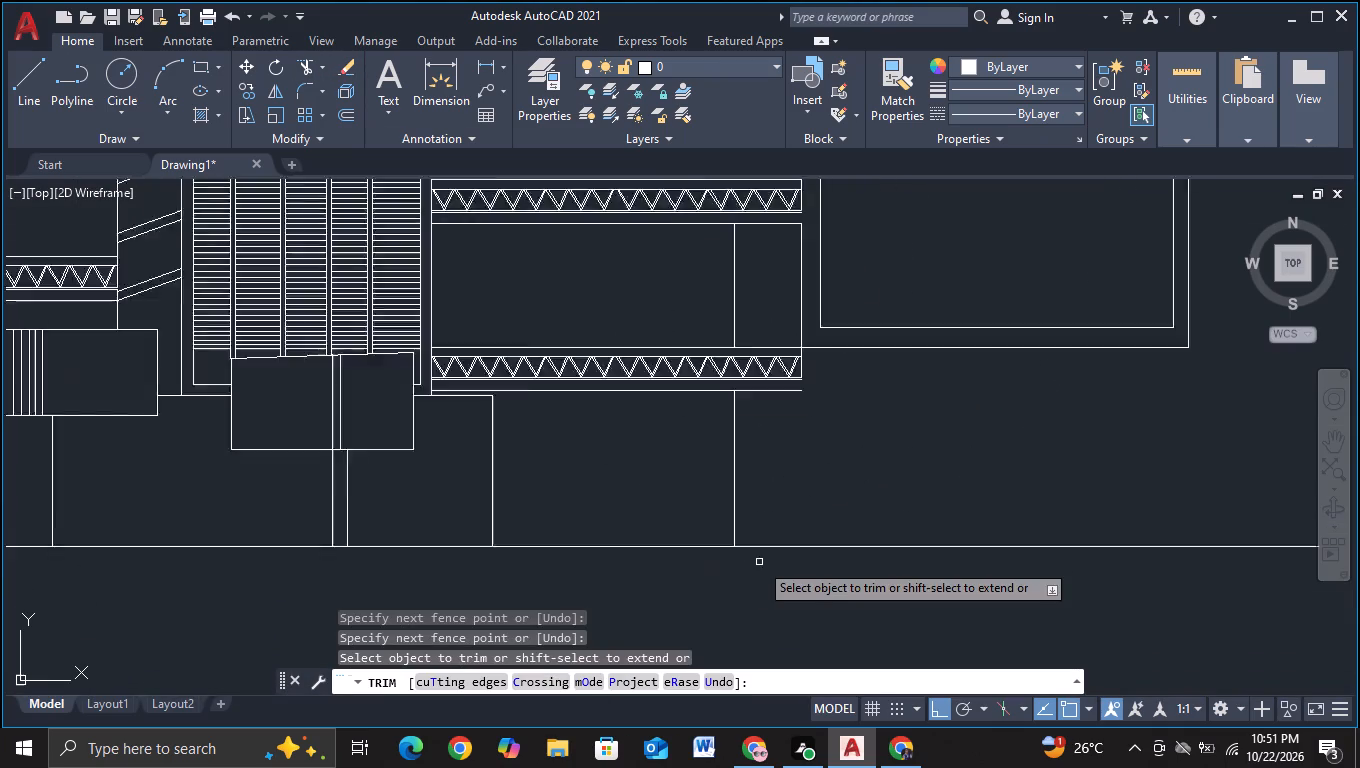
{"action": "scroll", "coordinate": [759, 562], "scroll_direction": "down", "scroll_amount": 1}
{"action": "scroll", "coordinate": [786, 508], "scroll_direction": "up", "scroll_amount": 1}
{"action": "middle_click_drag", "start_coordinate": [789, 528], "coordinate": [673, 525]}
{"action": "scroll", "coordinate": [673, 525], "scroll_direction": "up", "scroll_amount": 2}
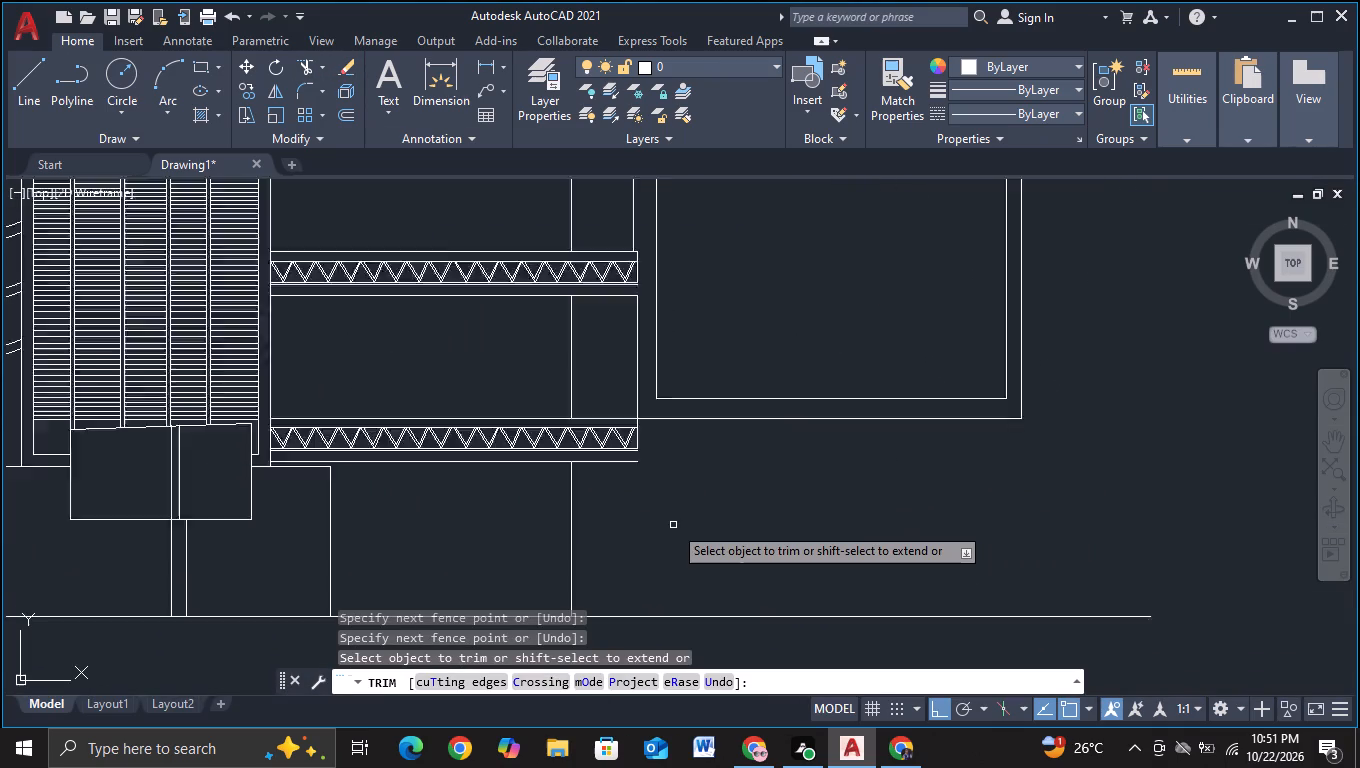
Draw a vertical from the end of the line under the lower truss link down past the ground line.
{"action": "key", "text": "Escape"}
{"action": "left_click", "coordinate": [34, 93]}
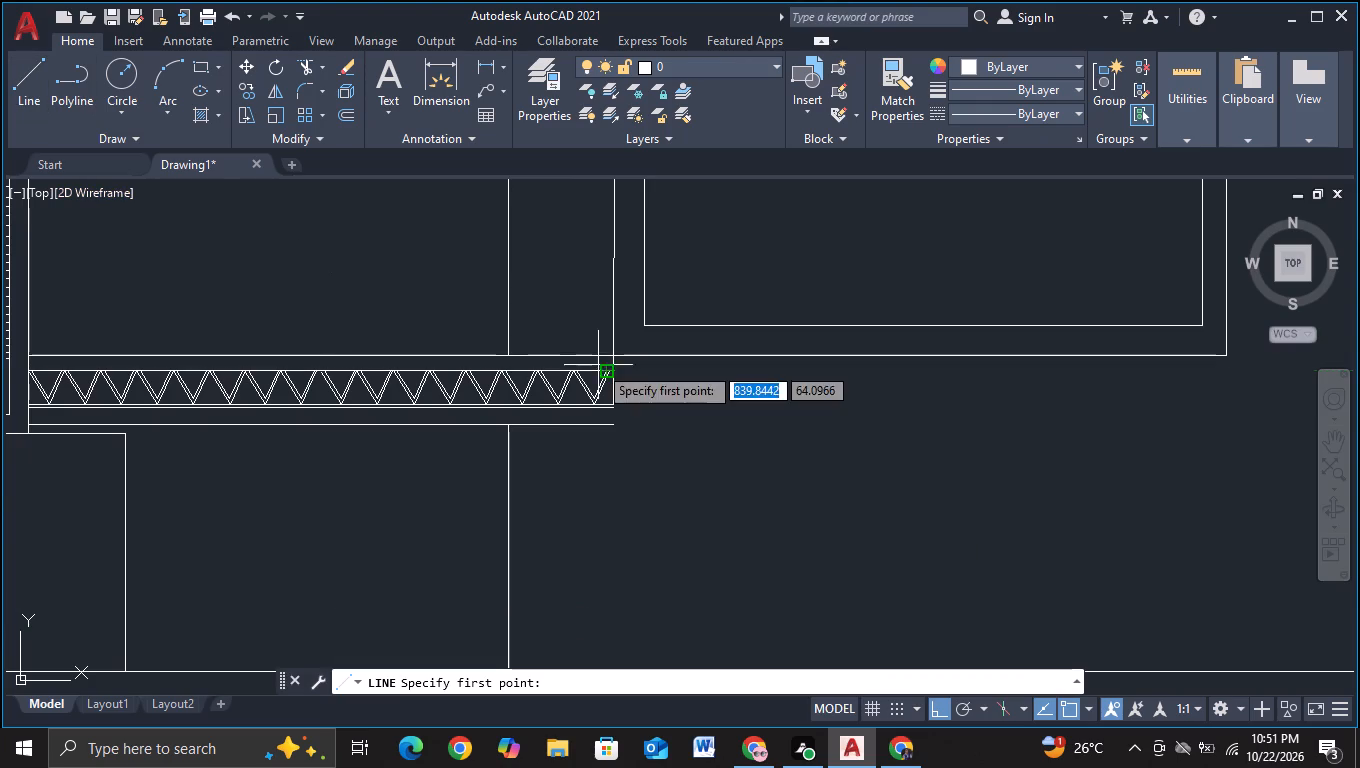
{"action": "left_click", "coordinate": [615, 408]}
{"action": "middle_click_drag", "start_coordinate": [585, 551], "coordinate": [514, 345]}
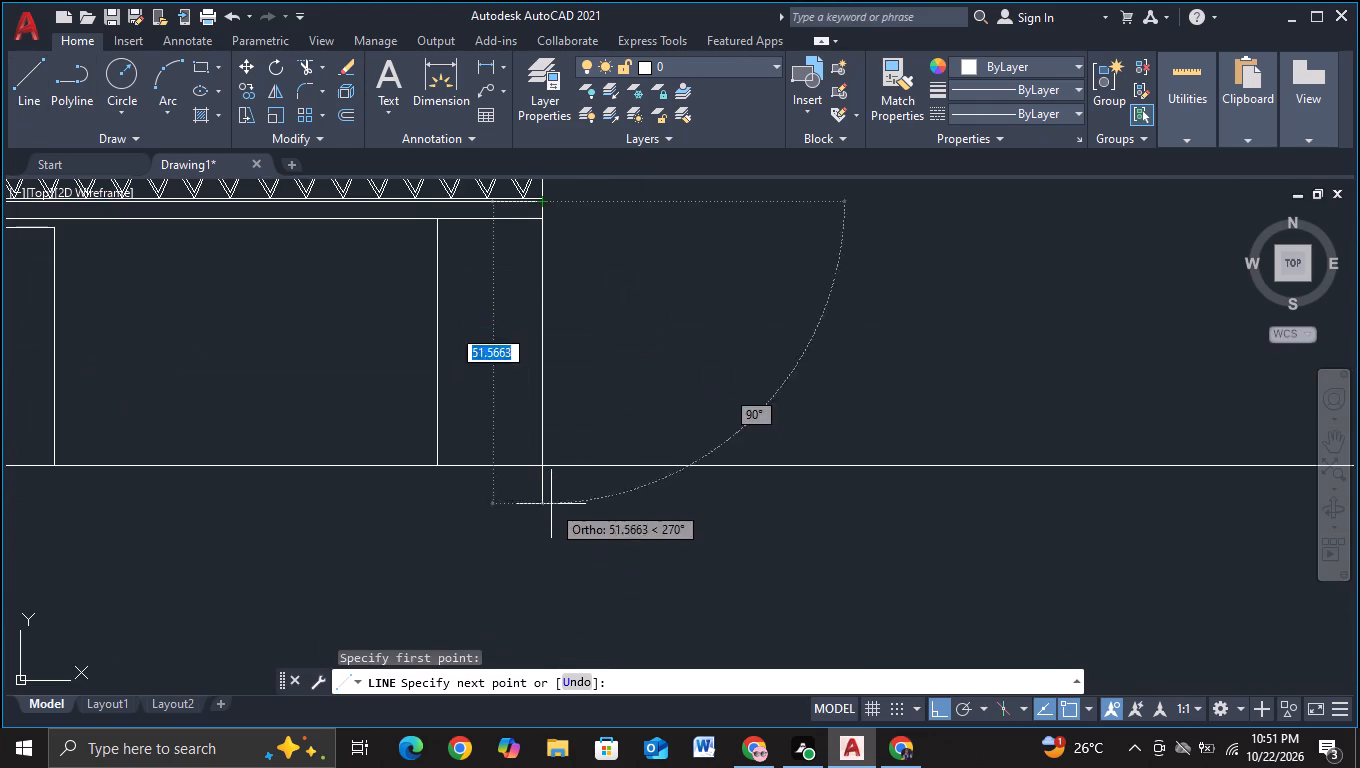
{"action": "left_click", "coordinate": [556, 540]}
{"action": "key", "text": "Escape"}
Trim the end of the new vertical that overshoots below the ground line.
{"action": "left_click", "coordinate": [298, 70]}
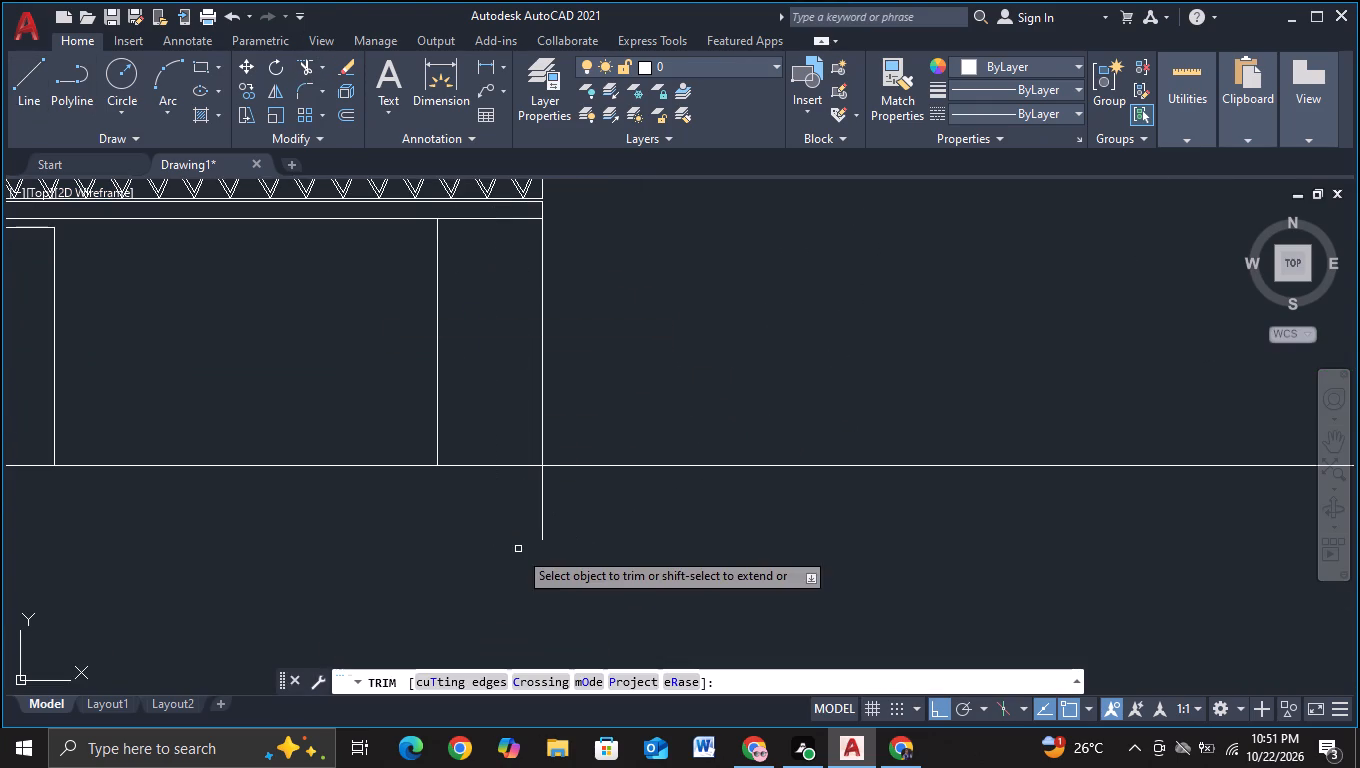
{"action": "left_click_drag", "start_coordinate": [508, 510], "coordinate": [647, 522]}
{"action": "scroll", "coordinate": [679, 524], "scroll_direction": "down", "scroll_amount": 2}
{"action": "middle_click_drag", "start_coordinate": [696, 549], "coordinate": [509, 555]}
{"action": "scroll", "coordinate": [504, 524], "scroll_direction": "down", "scroll_amount": 1}
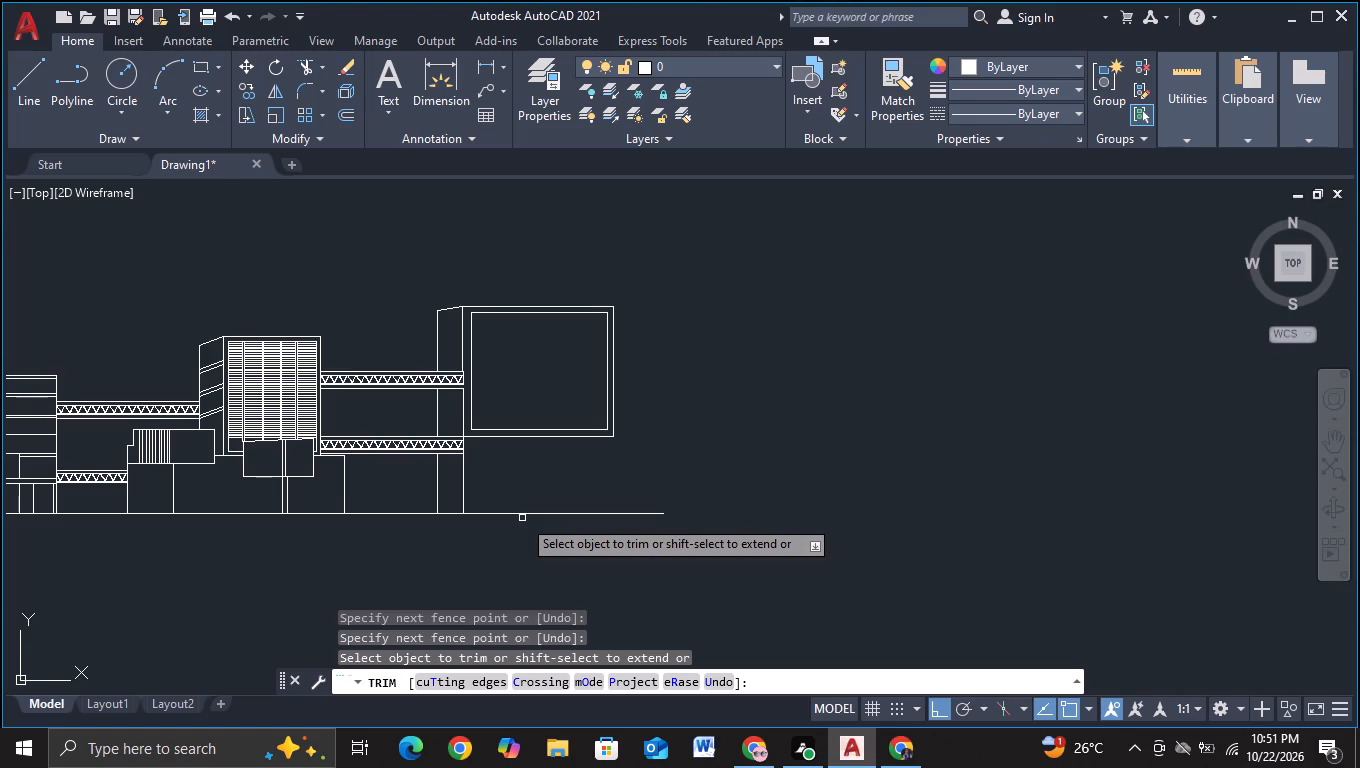
{"action": "key", "text": "Escape"}
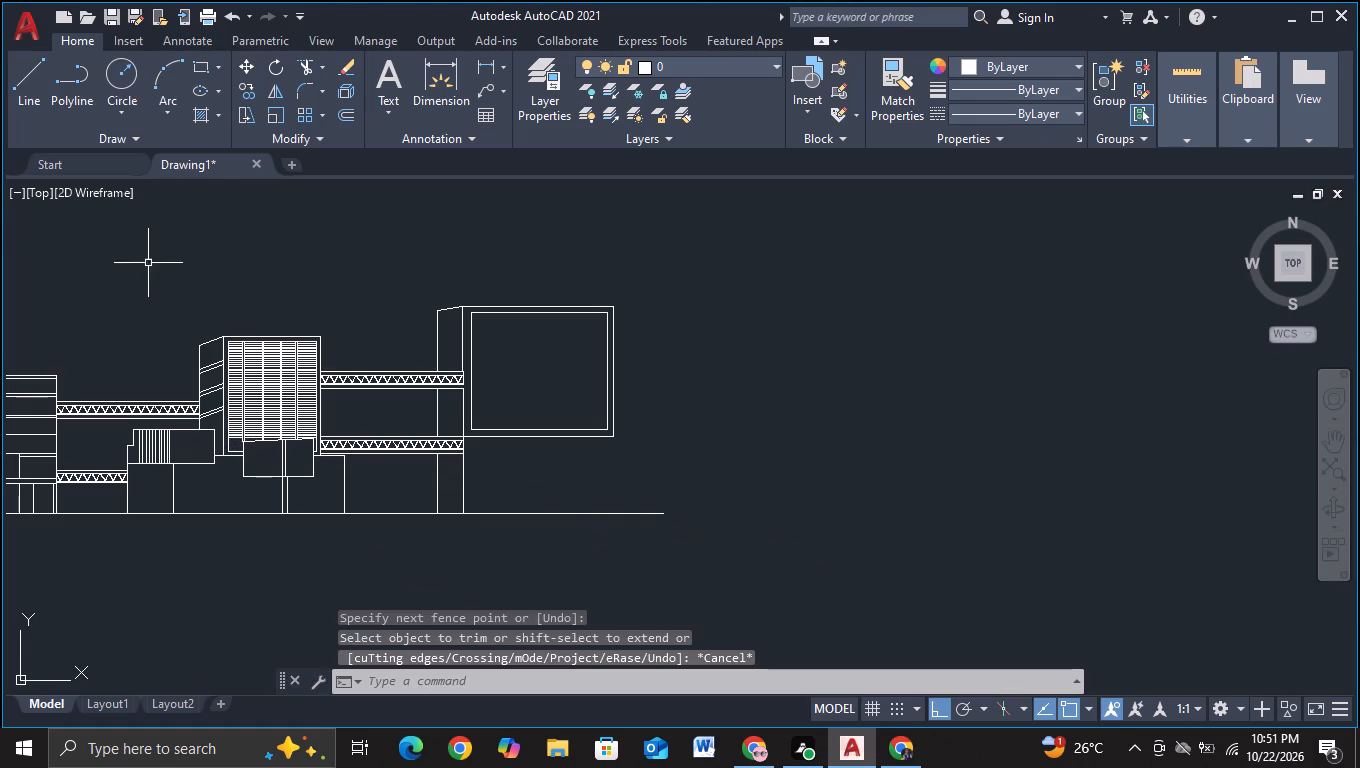
Draw a vertical from a web vertex on the lower truss link's bottom line, midway between the blocks, down past the ground line.
{"action": "left_click", "coordinate": [36, 108]}
{"action": "scroll", "coordinate": [544, 602], "scroll_direction": "up", "scroll_amount": 1}
{"action": "middle_click_drag", "start_coordinate": [475, 564], "coordinate": [479, 587]}
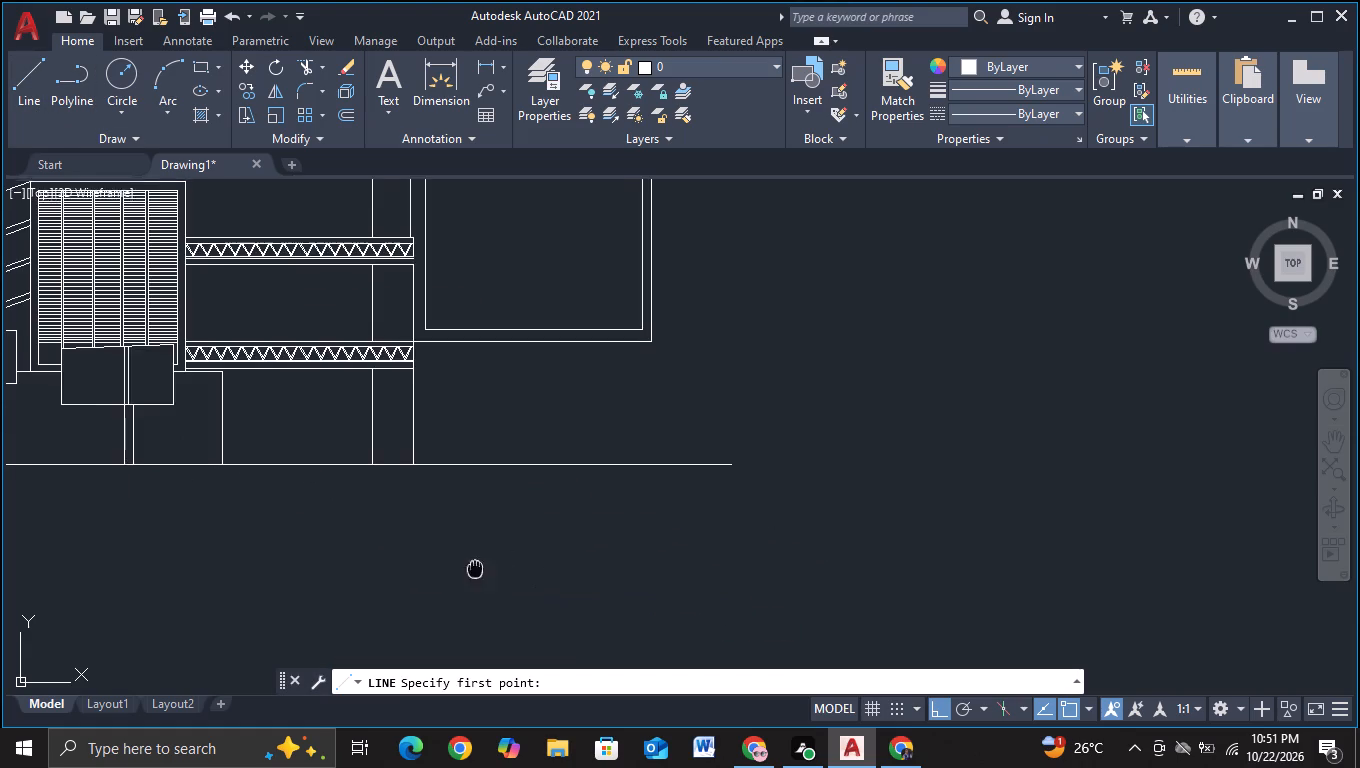
{"action": "middle_click_drag", "start_coordinate": [479, 587], "coordinate": [583, 679]}
{"action": "scroll", "coordinate": [513, 616], "scroll_direction": "up", "scroll_amount": 2}
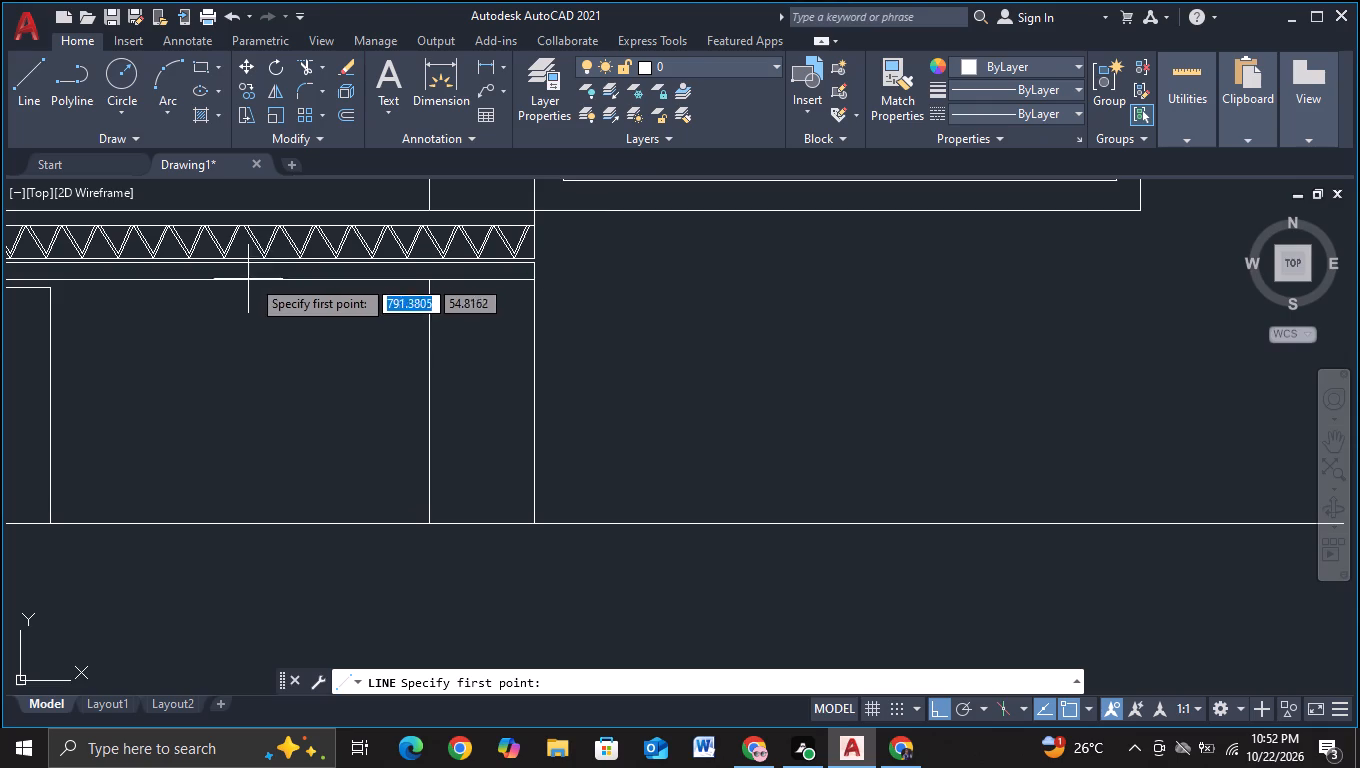
{"action": "left_click", "coordinate": [268, 264]}
{"action": "left_click", "coordinate": [246, 617]}
{"action": "key", "text": "Escape"}
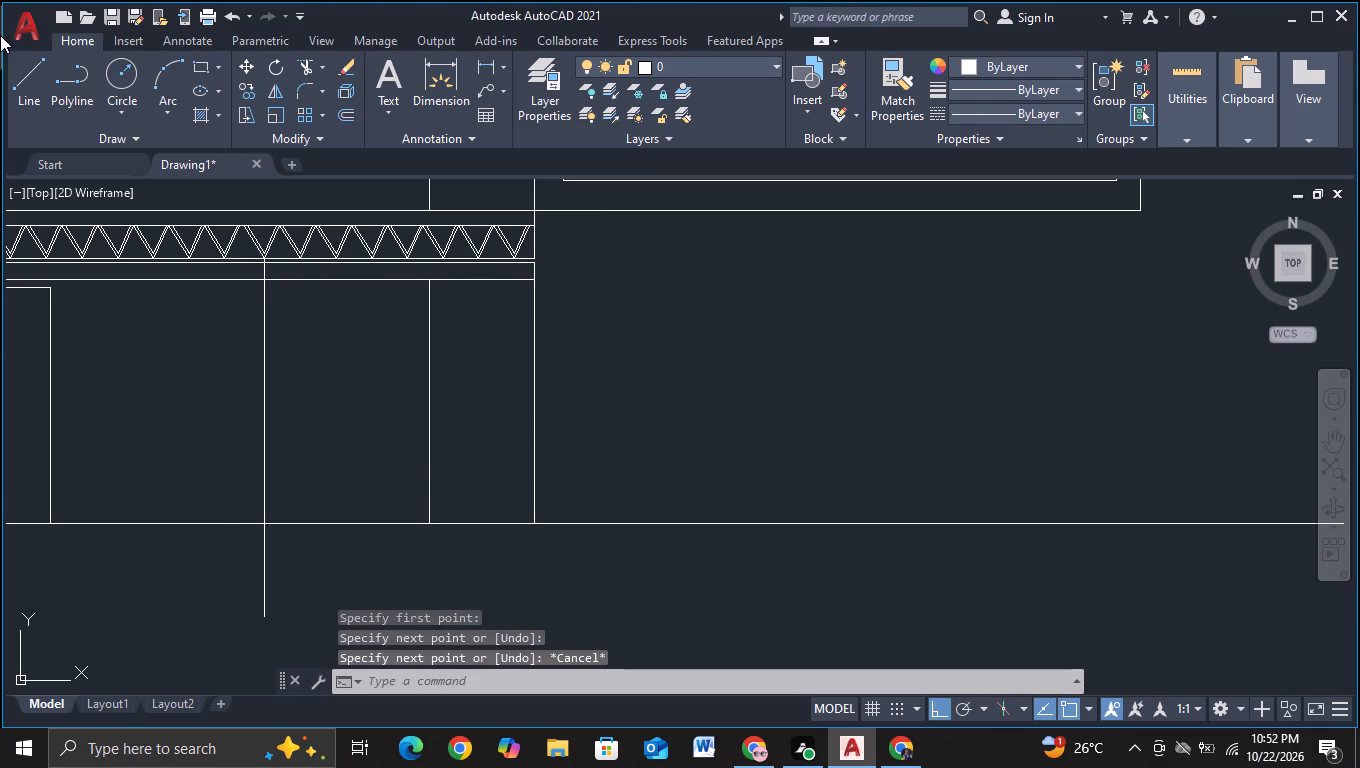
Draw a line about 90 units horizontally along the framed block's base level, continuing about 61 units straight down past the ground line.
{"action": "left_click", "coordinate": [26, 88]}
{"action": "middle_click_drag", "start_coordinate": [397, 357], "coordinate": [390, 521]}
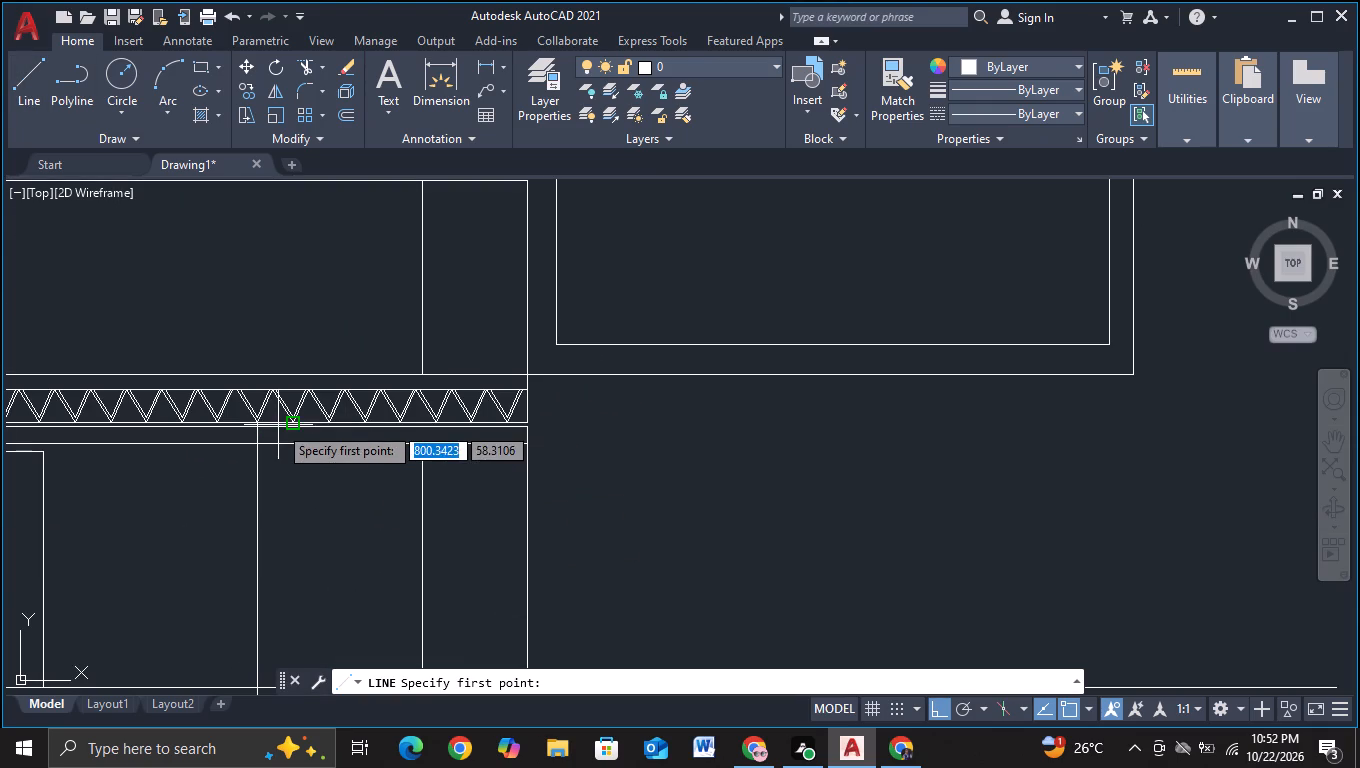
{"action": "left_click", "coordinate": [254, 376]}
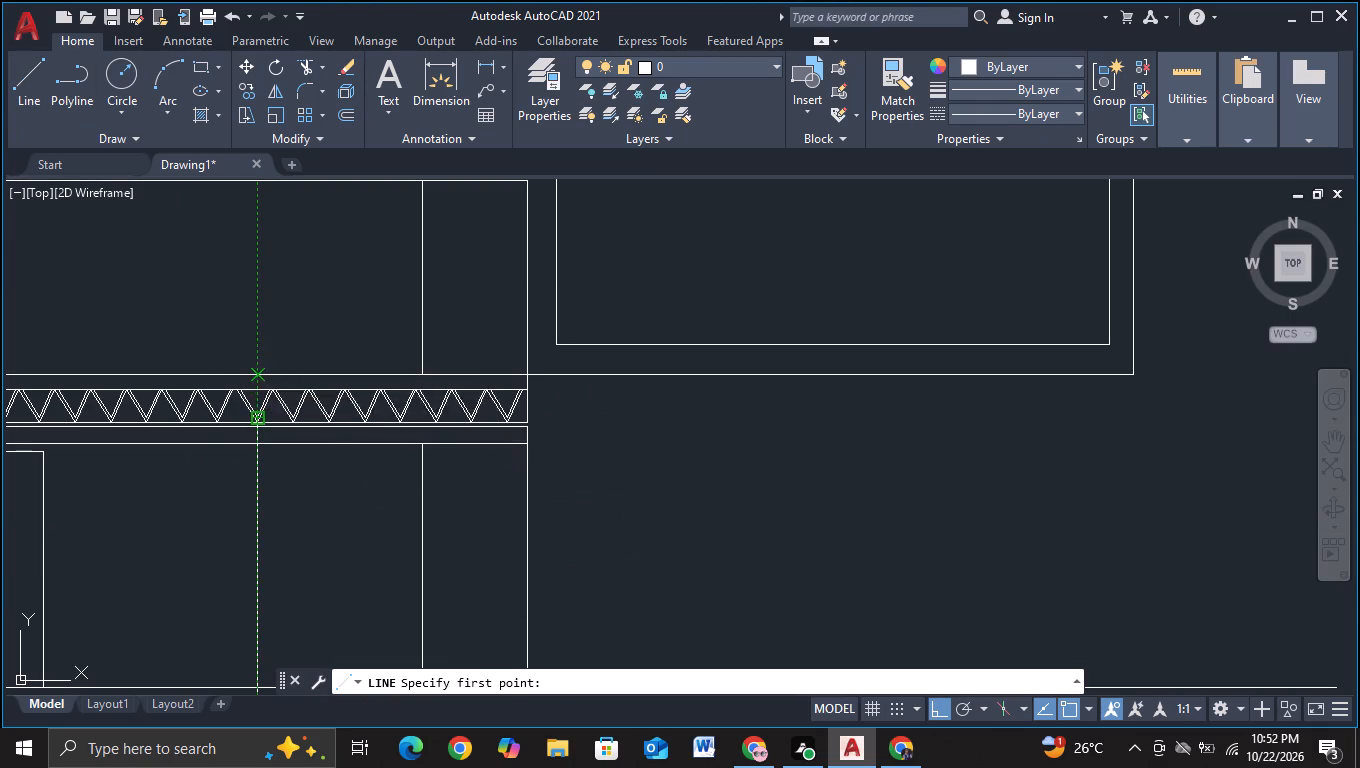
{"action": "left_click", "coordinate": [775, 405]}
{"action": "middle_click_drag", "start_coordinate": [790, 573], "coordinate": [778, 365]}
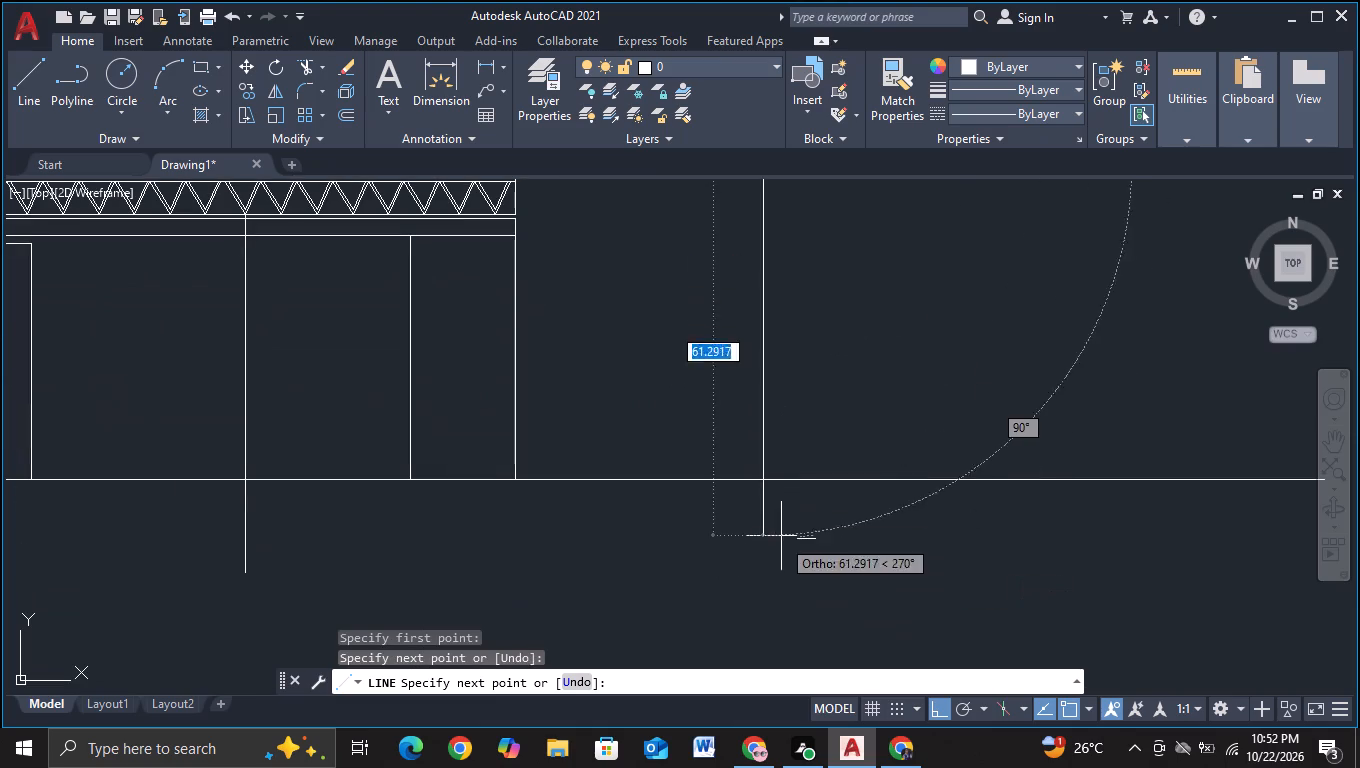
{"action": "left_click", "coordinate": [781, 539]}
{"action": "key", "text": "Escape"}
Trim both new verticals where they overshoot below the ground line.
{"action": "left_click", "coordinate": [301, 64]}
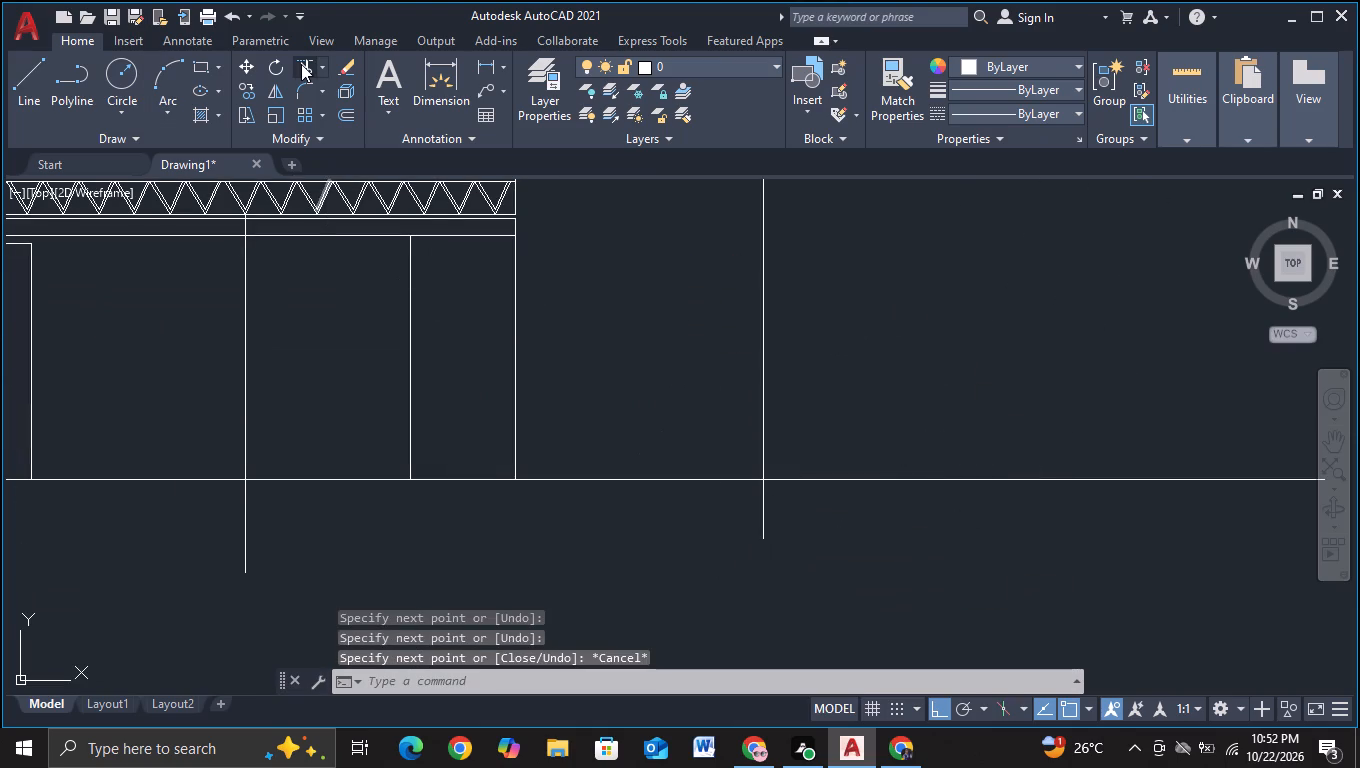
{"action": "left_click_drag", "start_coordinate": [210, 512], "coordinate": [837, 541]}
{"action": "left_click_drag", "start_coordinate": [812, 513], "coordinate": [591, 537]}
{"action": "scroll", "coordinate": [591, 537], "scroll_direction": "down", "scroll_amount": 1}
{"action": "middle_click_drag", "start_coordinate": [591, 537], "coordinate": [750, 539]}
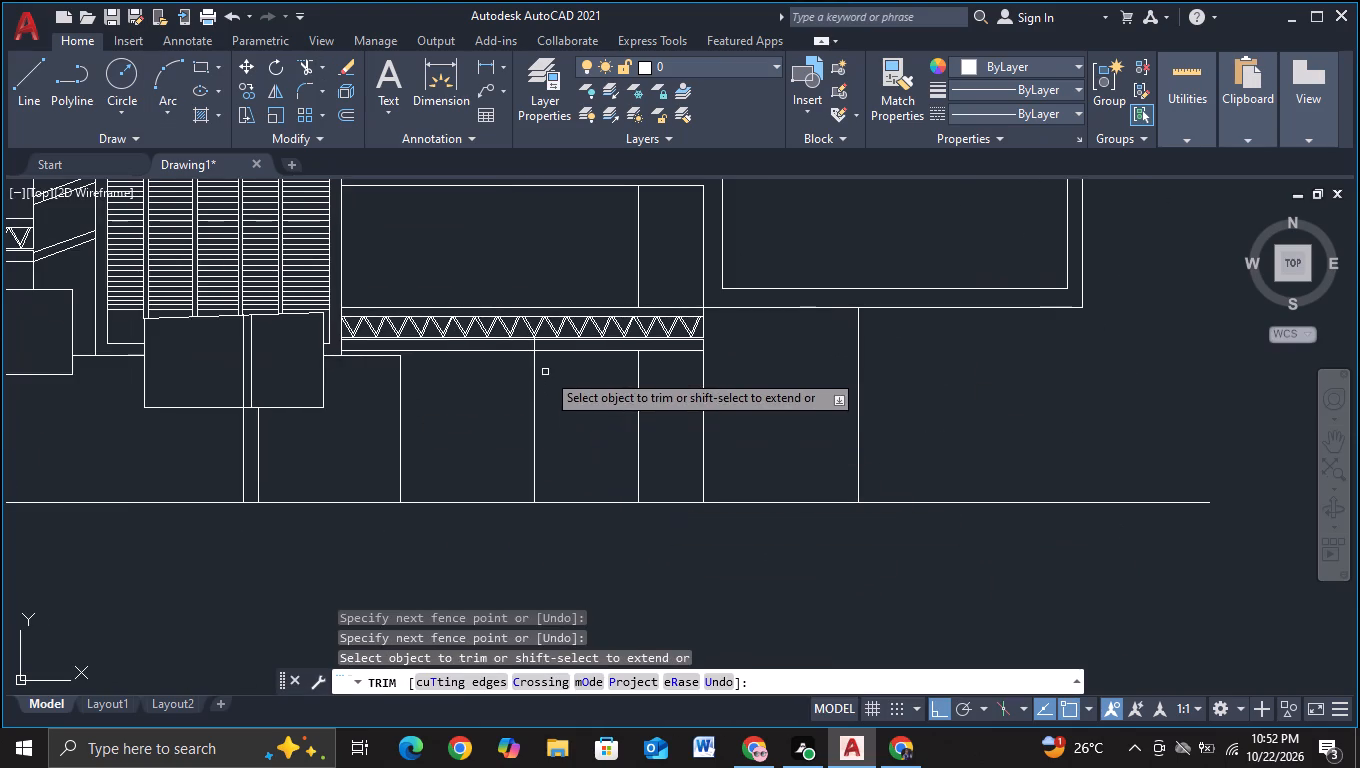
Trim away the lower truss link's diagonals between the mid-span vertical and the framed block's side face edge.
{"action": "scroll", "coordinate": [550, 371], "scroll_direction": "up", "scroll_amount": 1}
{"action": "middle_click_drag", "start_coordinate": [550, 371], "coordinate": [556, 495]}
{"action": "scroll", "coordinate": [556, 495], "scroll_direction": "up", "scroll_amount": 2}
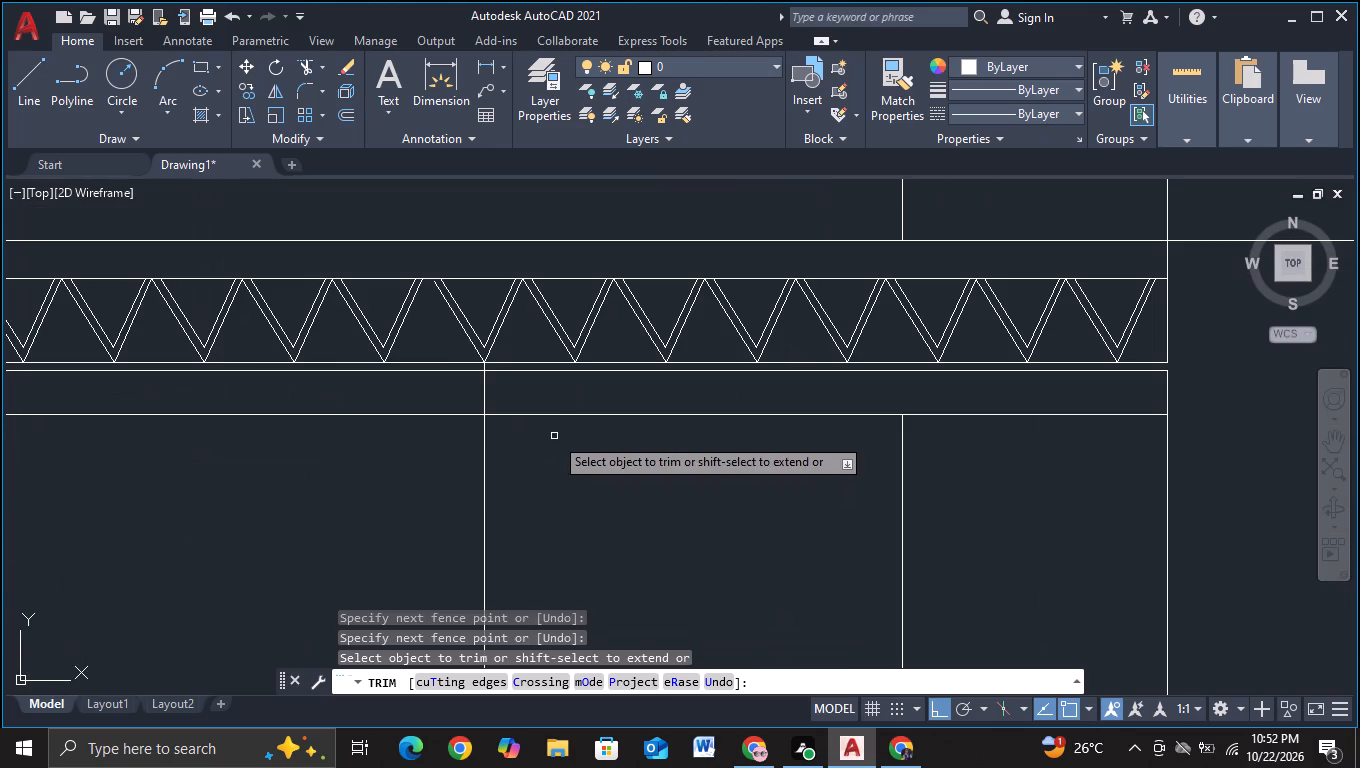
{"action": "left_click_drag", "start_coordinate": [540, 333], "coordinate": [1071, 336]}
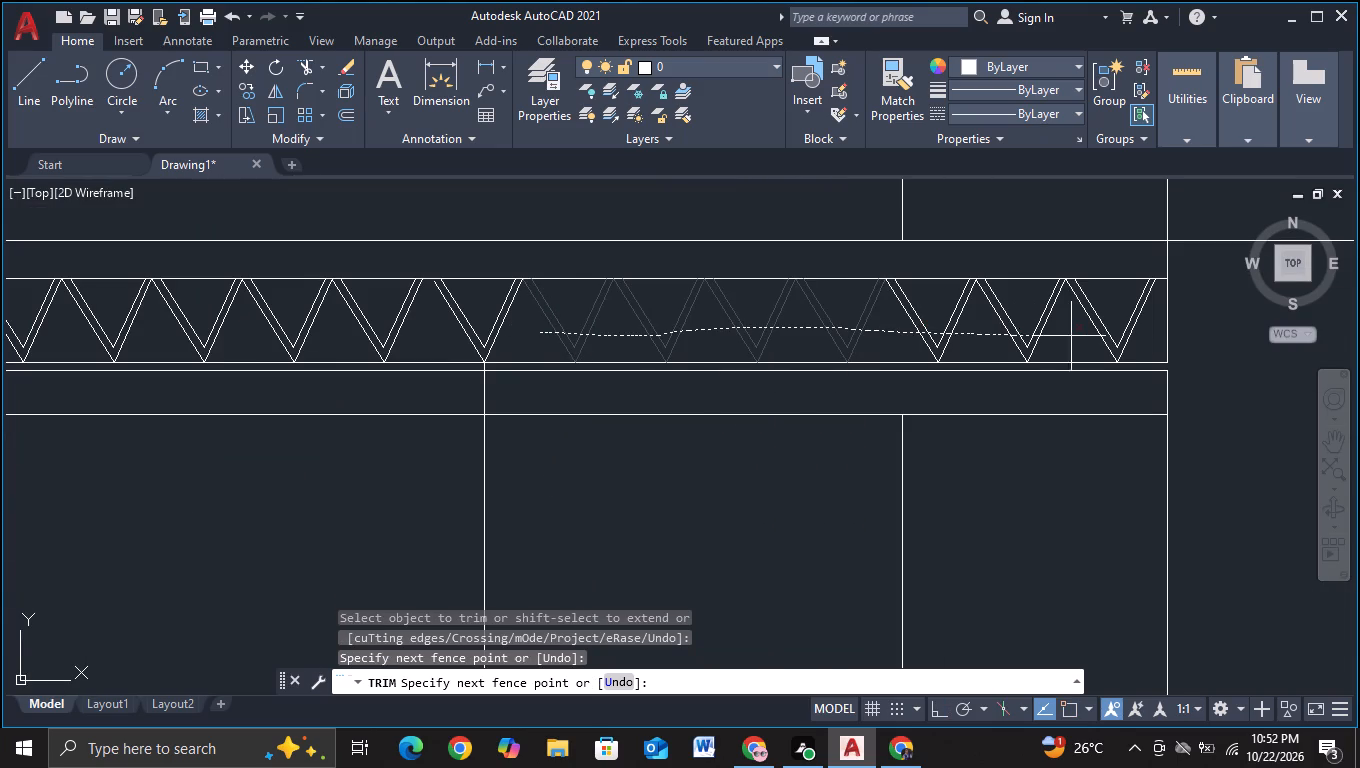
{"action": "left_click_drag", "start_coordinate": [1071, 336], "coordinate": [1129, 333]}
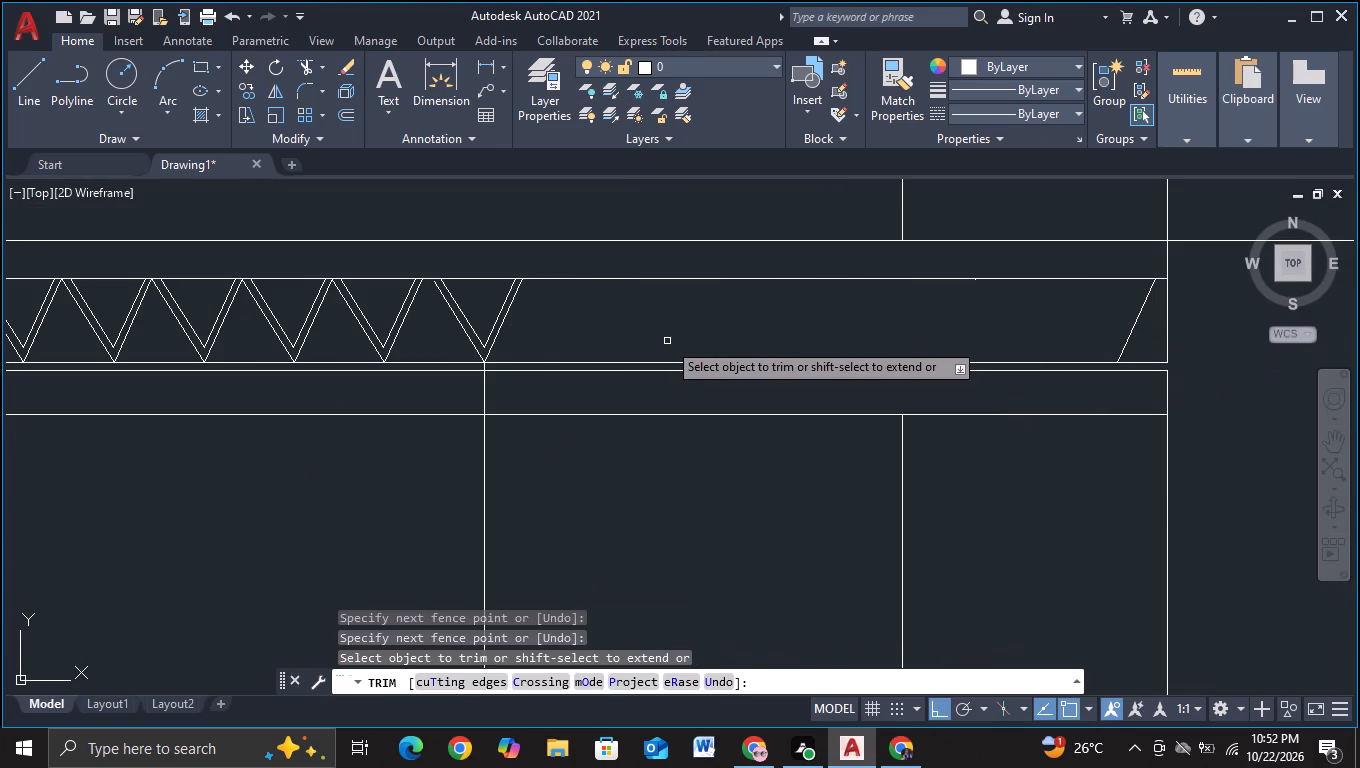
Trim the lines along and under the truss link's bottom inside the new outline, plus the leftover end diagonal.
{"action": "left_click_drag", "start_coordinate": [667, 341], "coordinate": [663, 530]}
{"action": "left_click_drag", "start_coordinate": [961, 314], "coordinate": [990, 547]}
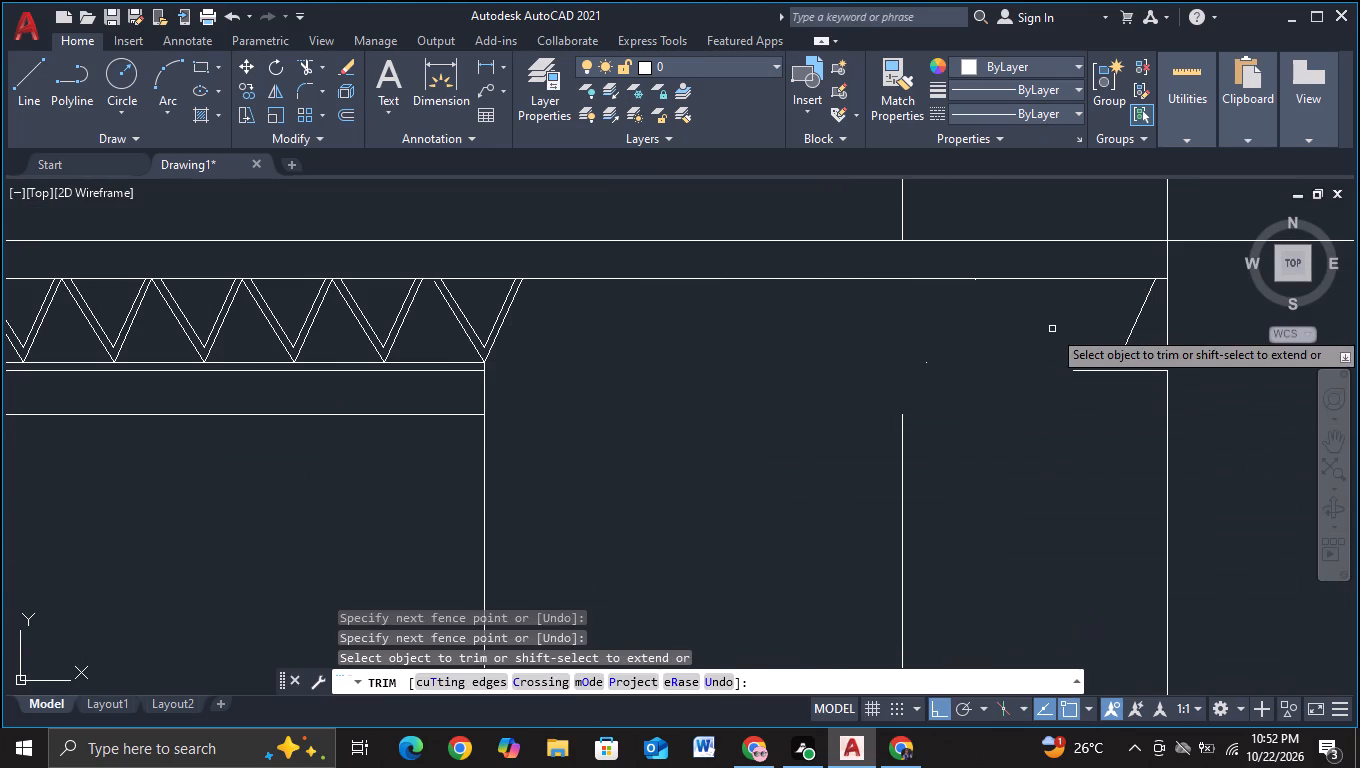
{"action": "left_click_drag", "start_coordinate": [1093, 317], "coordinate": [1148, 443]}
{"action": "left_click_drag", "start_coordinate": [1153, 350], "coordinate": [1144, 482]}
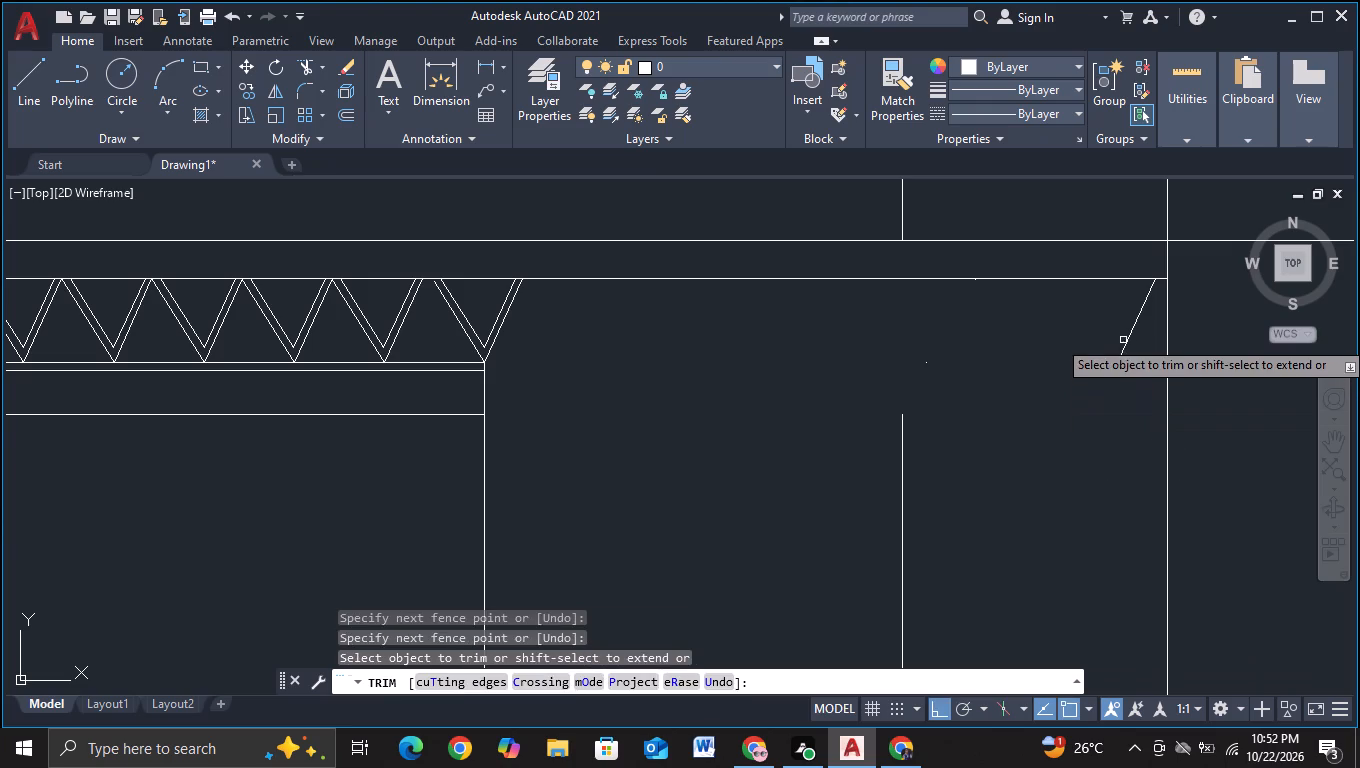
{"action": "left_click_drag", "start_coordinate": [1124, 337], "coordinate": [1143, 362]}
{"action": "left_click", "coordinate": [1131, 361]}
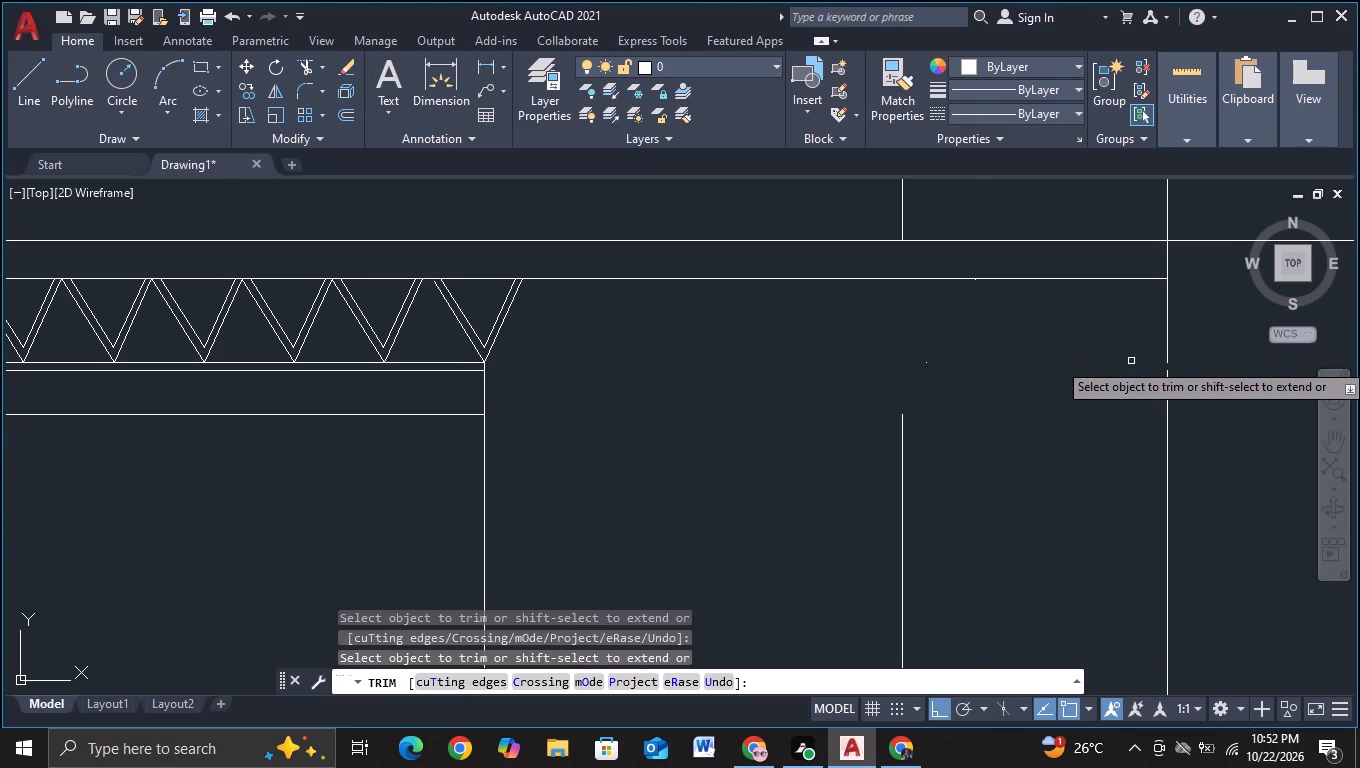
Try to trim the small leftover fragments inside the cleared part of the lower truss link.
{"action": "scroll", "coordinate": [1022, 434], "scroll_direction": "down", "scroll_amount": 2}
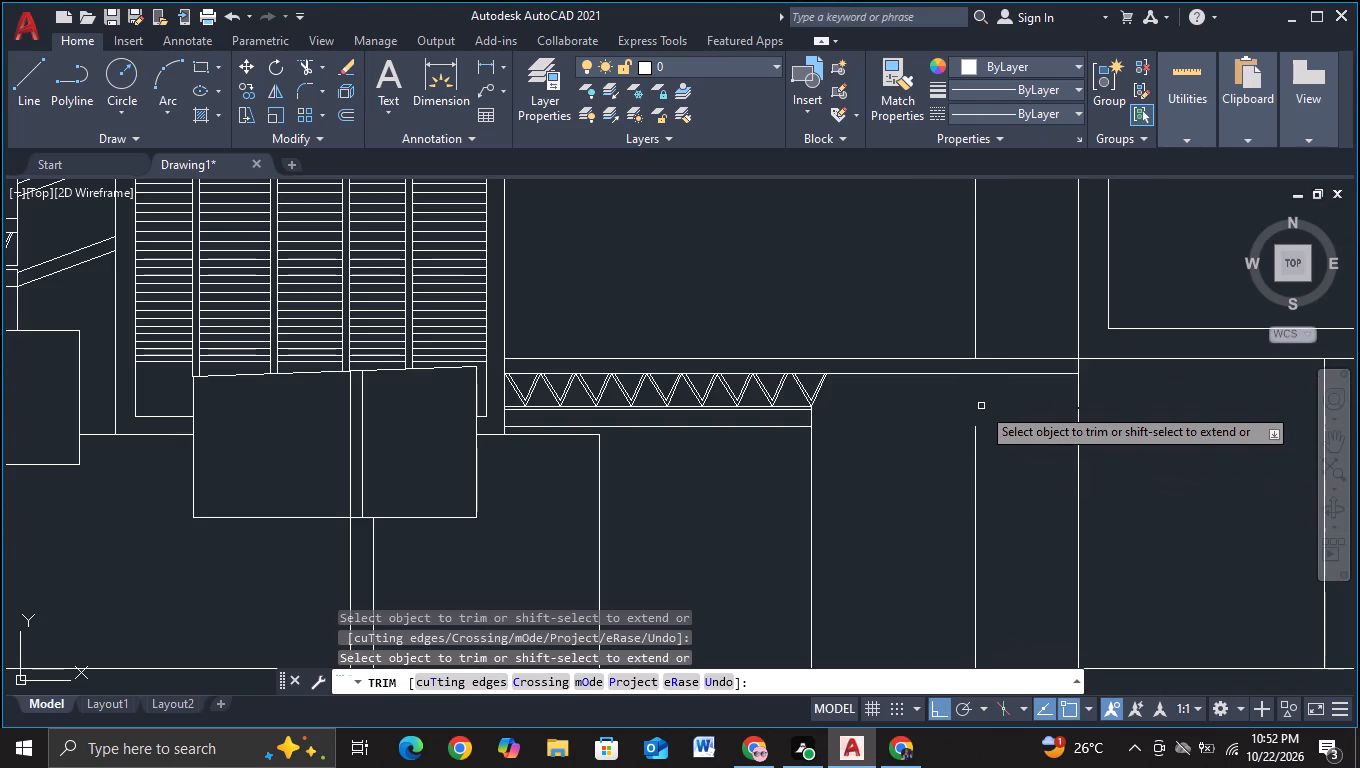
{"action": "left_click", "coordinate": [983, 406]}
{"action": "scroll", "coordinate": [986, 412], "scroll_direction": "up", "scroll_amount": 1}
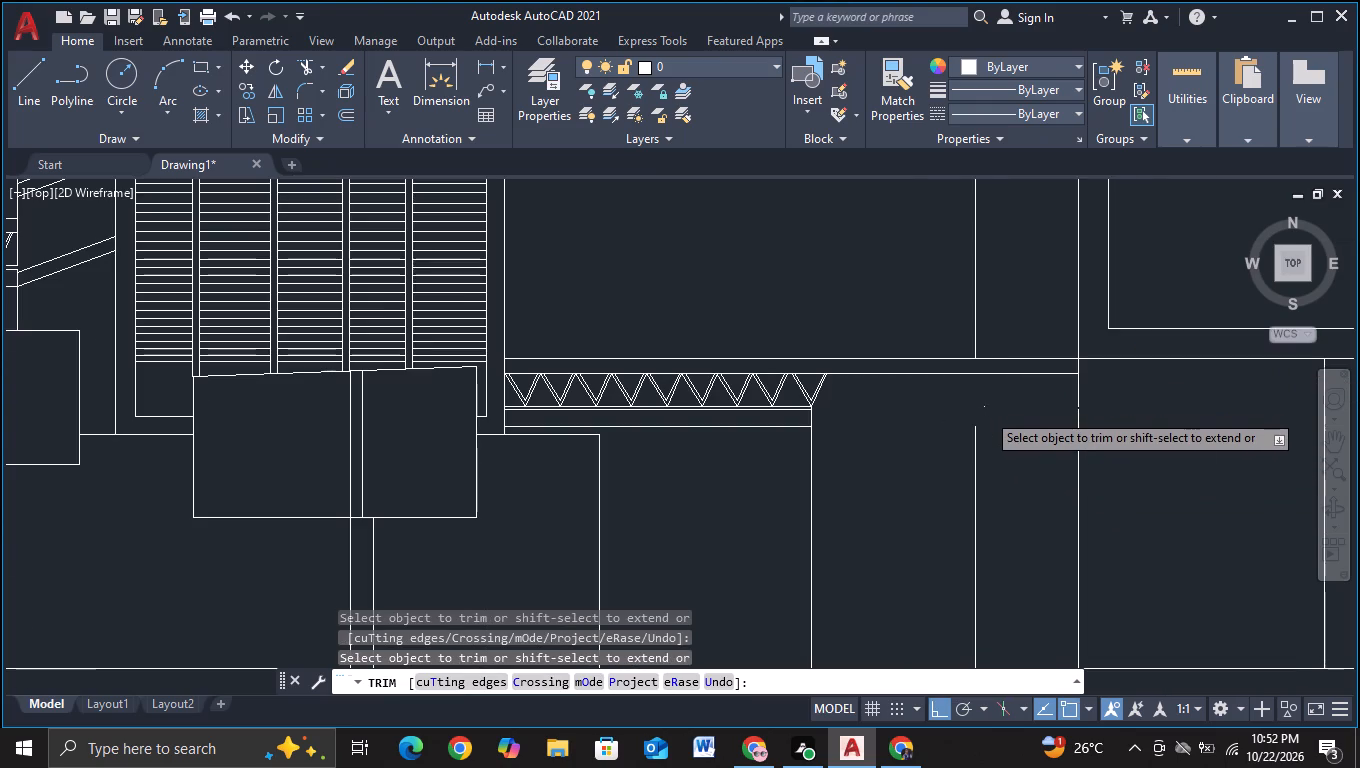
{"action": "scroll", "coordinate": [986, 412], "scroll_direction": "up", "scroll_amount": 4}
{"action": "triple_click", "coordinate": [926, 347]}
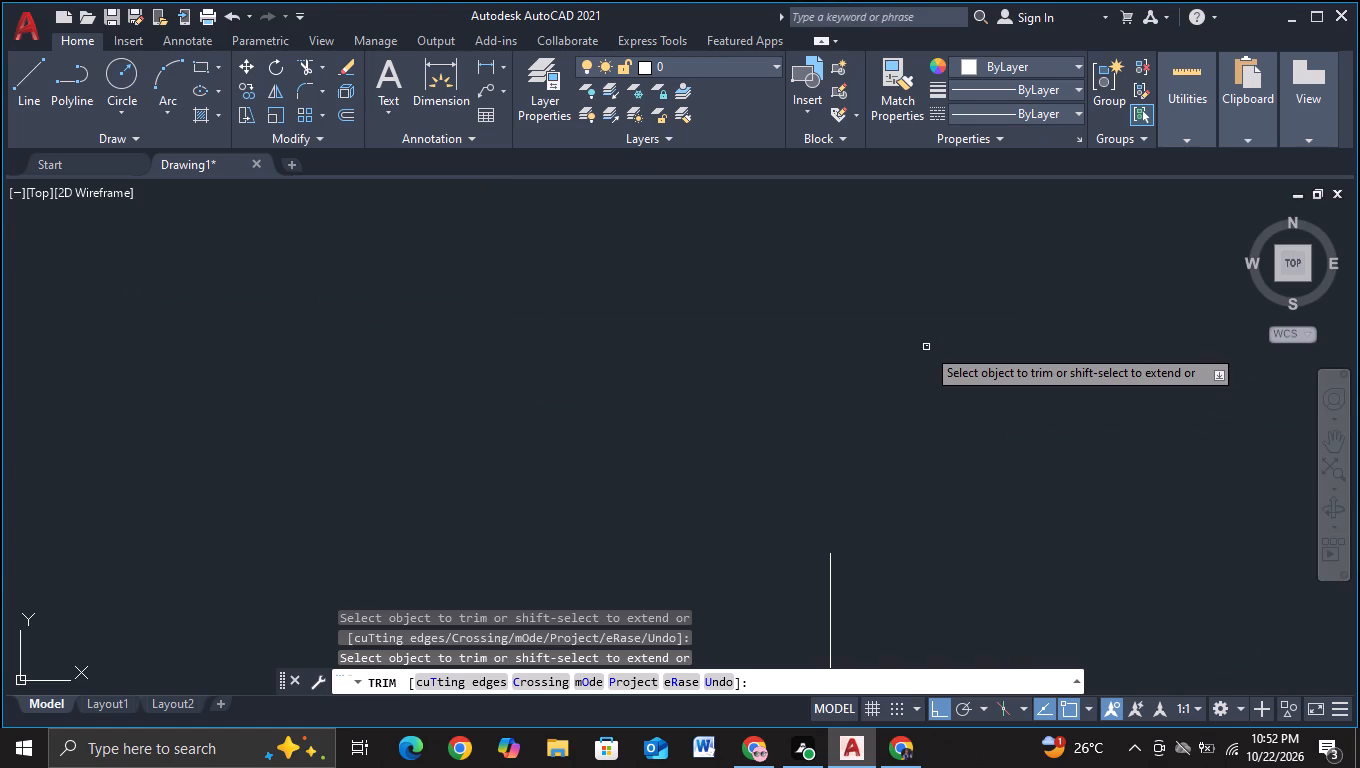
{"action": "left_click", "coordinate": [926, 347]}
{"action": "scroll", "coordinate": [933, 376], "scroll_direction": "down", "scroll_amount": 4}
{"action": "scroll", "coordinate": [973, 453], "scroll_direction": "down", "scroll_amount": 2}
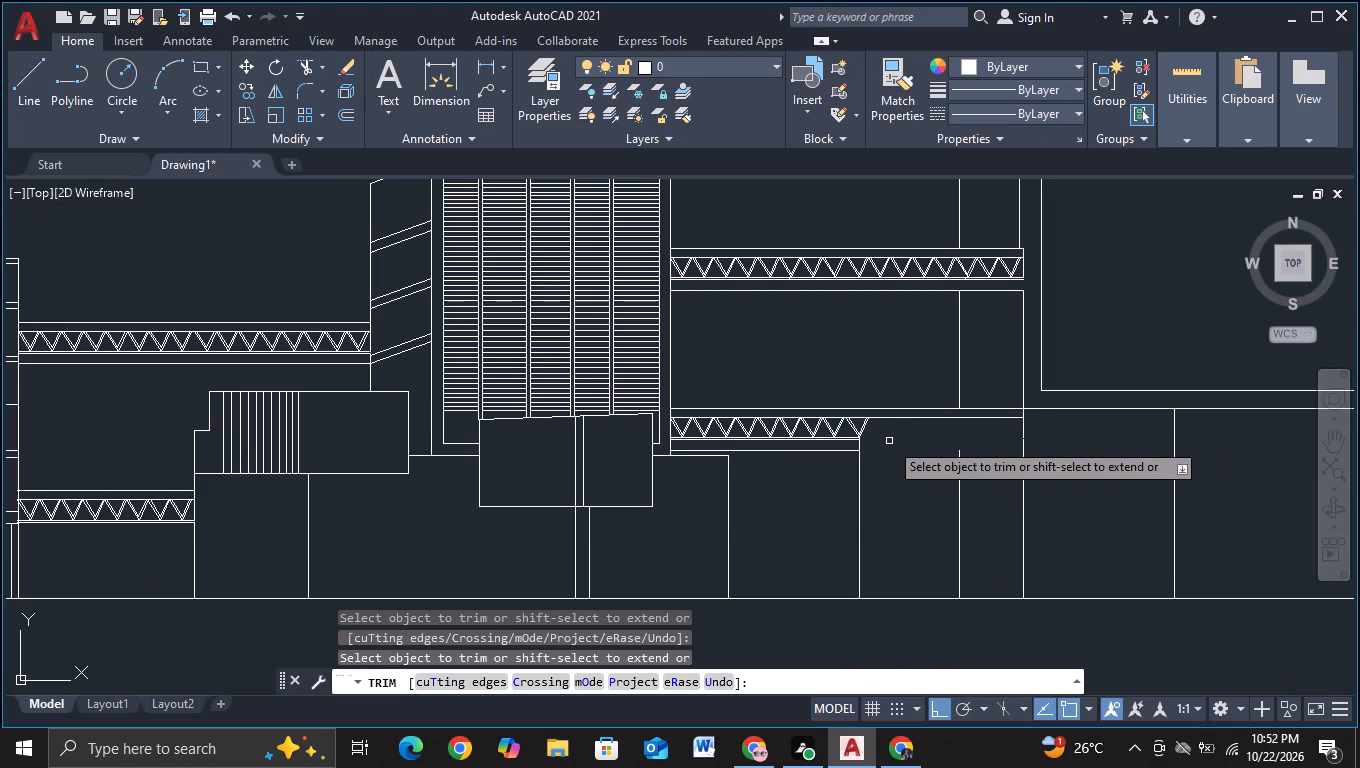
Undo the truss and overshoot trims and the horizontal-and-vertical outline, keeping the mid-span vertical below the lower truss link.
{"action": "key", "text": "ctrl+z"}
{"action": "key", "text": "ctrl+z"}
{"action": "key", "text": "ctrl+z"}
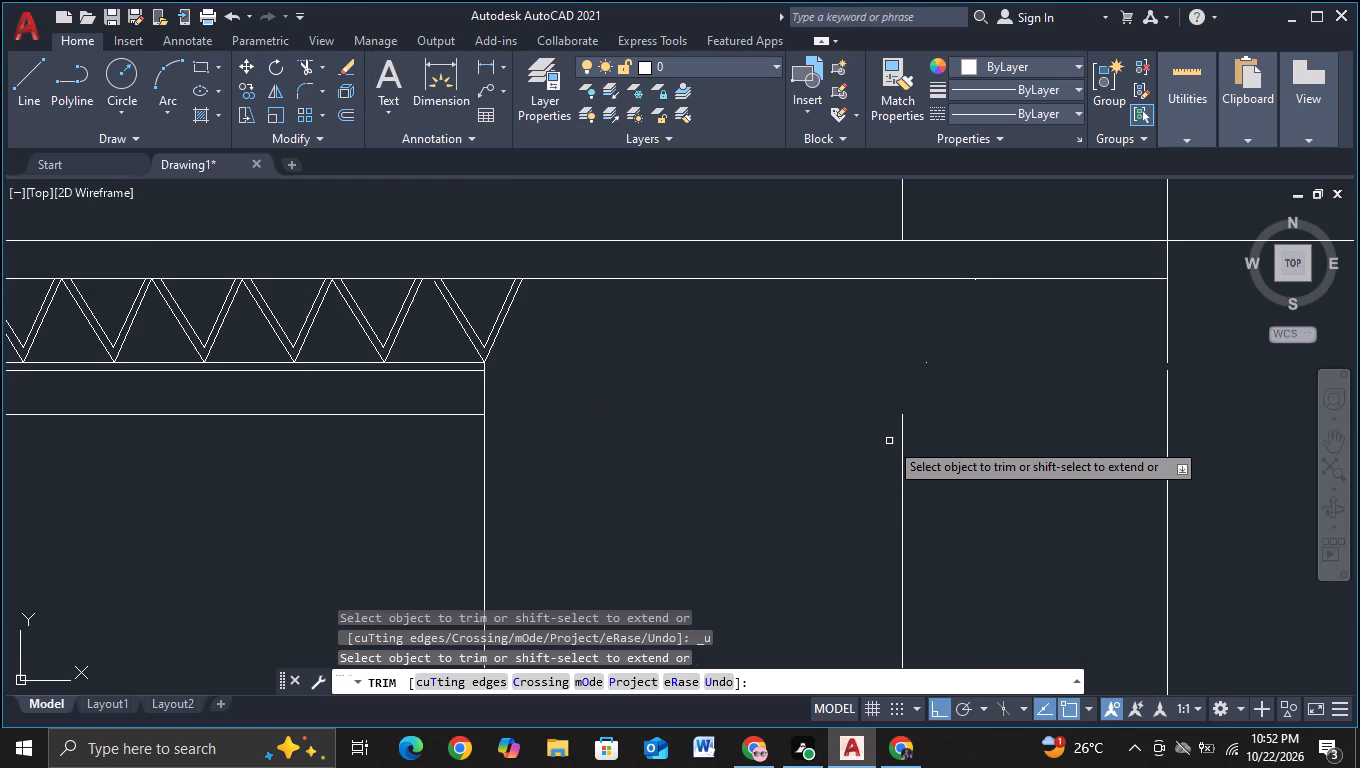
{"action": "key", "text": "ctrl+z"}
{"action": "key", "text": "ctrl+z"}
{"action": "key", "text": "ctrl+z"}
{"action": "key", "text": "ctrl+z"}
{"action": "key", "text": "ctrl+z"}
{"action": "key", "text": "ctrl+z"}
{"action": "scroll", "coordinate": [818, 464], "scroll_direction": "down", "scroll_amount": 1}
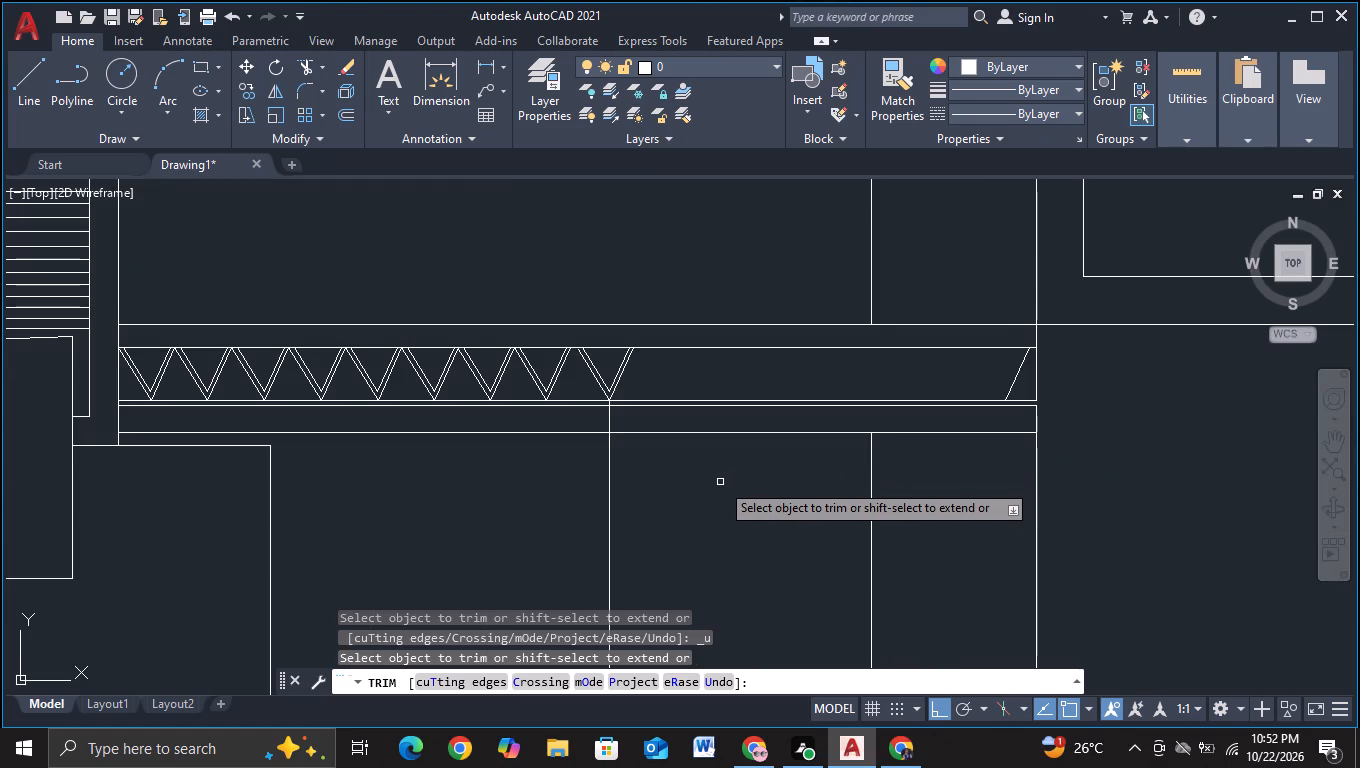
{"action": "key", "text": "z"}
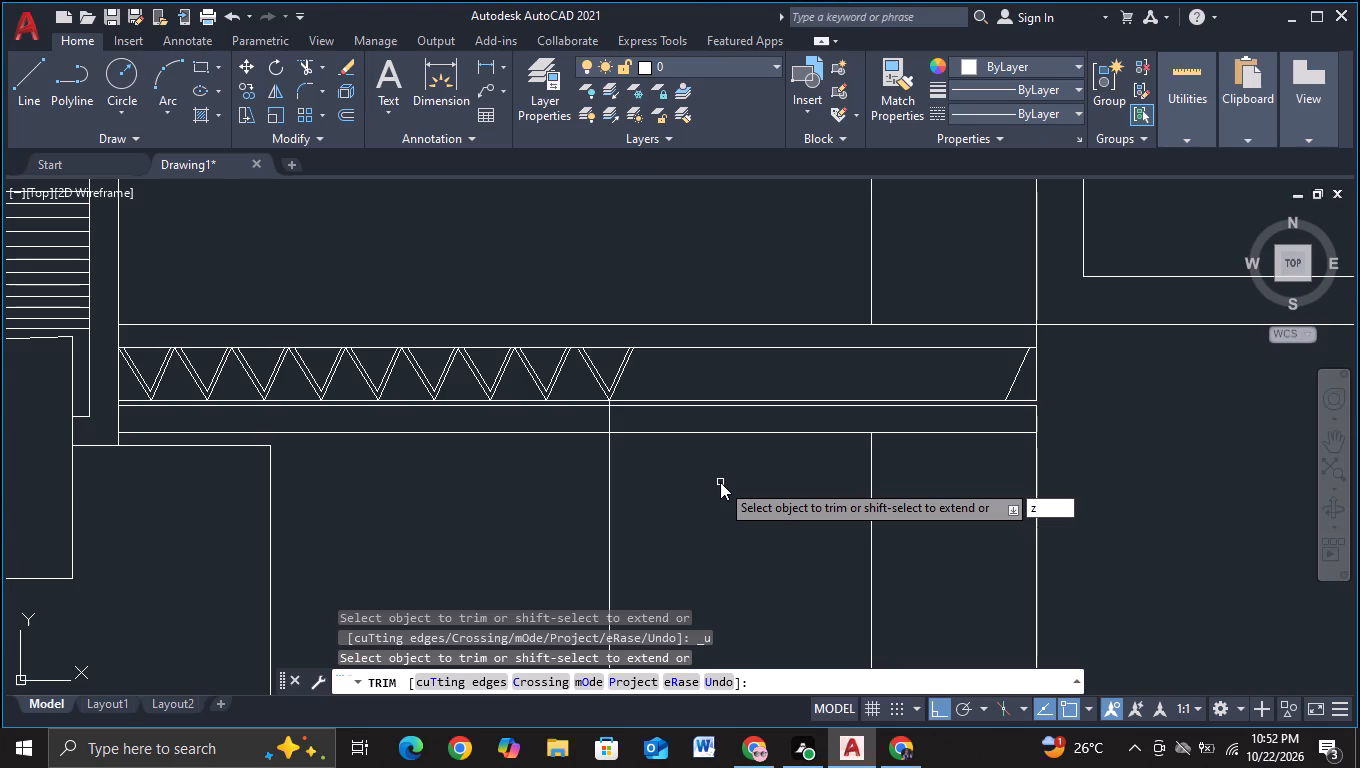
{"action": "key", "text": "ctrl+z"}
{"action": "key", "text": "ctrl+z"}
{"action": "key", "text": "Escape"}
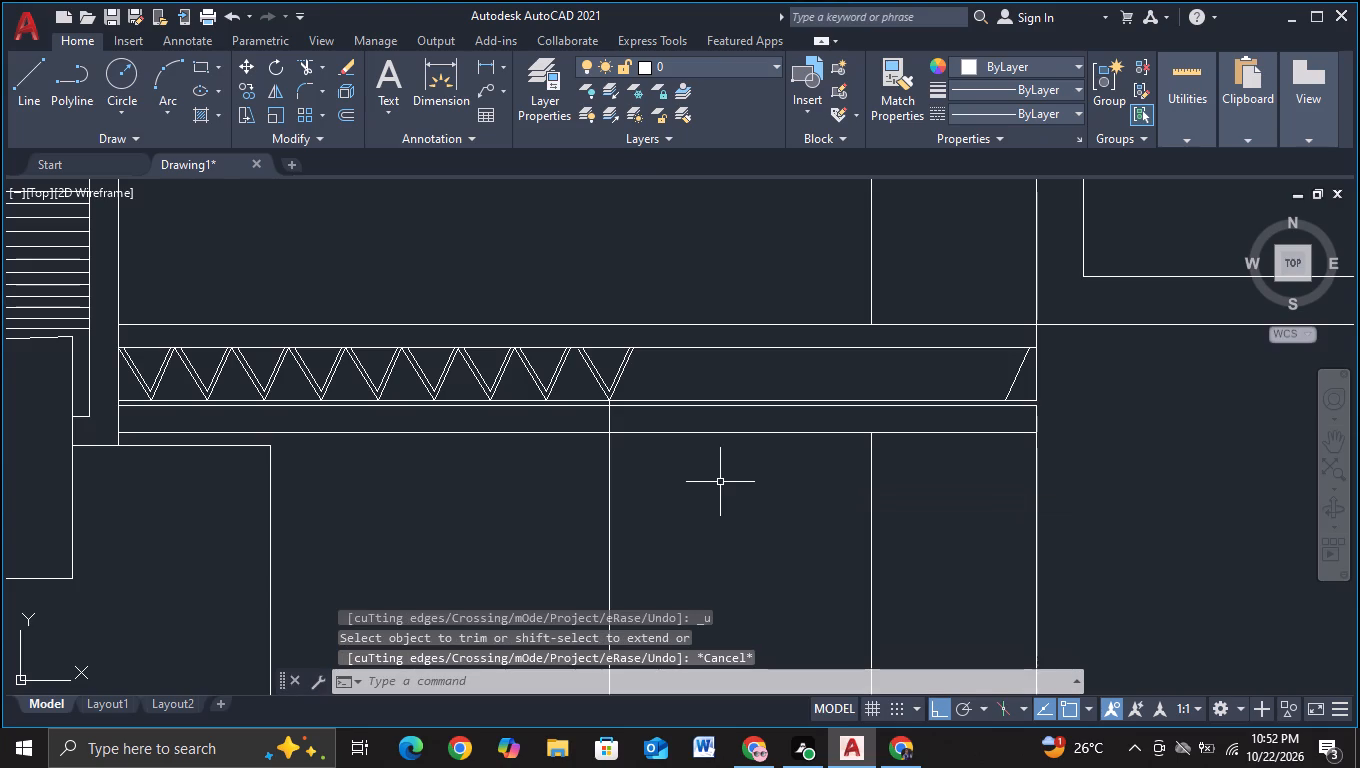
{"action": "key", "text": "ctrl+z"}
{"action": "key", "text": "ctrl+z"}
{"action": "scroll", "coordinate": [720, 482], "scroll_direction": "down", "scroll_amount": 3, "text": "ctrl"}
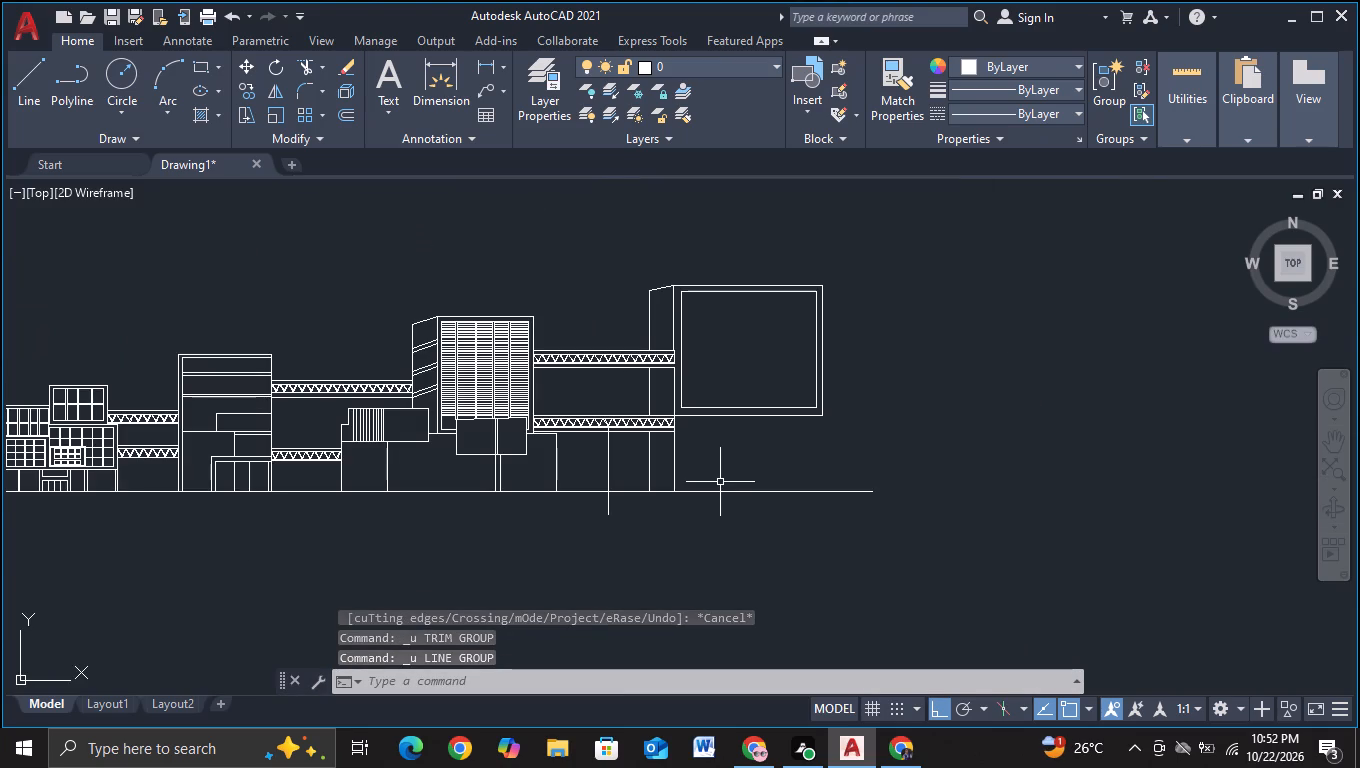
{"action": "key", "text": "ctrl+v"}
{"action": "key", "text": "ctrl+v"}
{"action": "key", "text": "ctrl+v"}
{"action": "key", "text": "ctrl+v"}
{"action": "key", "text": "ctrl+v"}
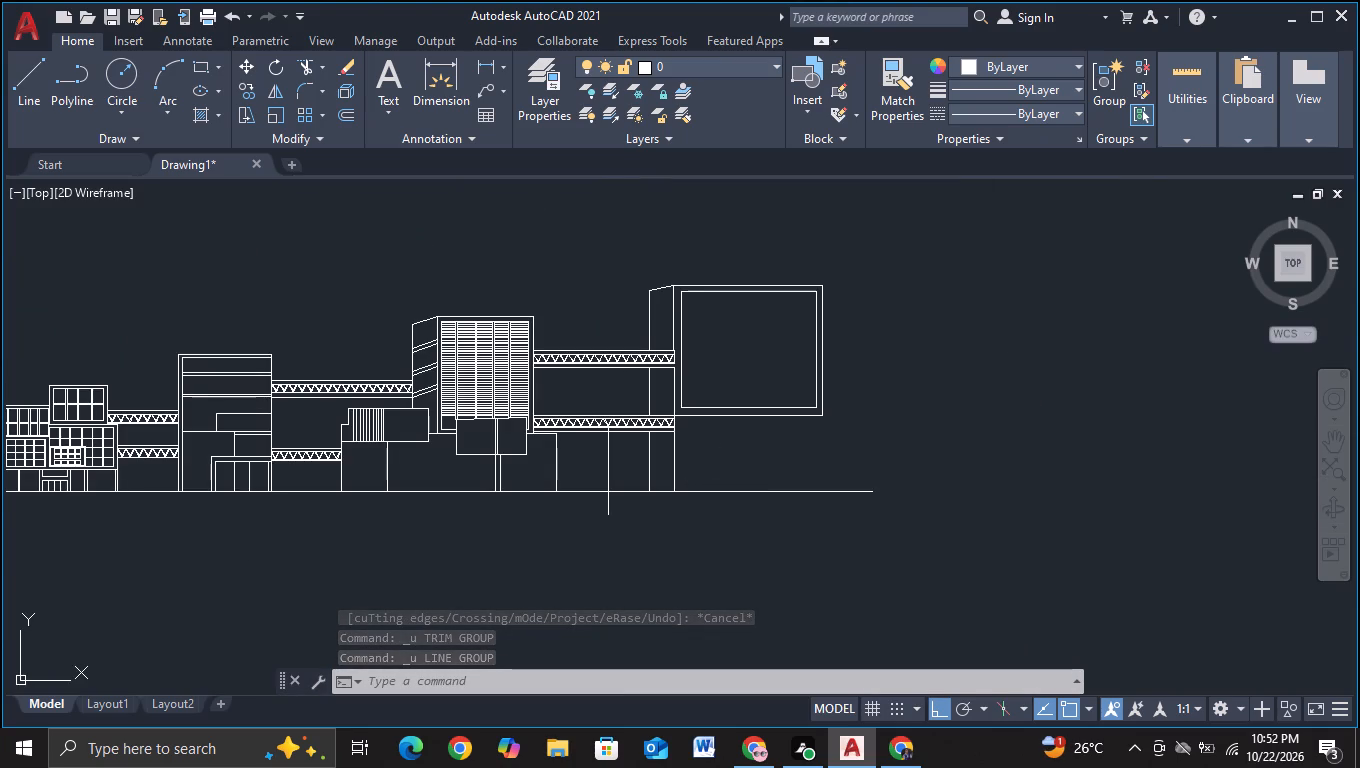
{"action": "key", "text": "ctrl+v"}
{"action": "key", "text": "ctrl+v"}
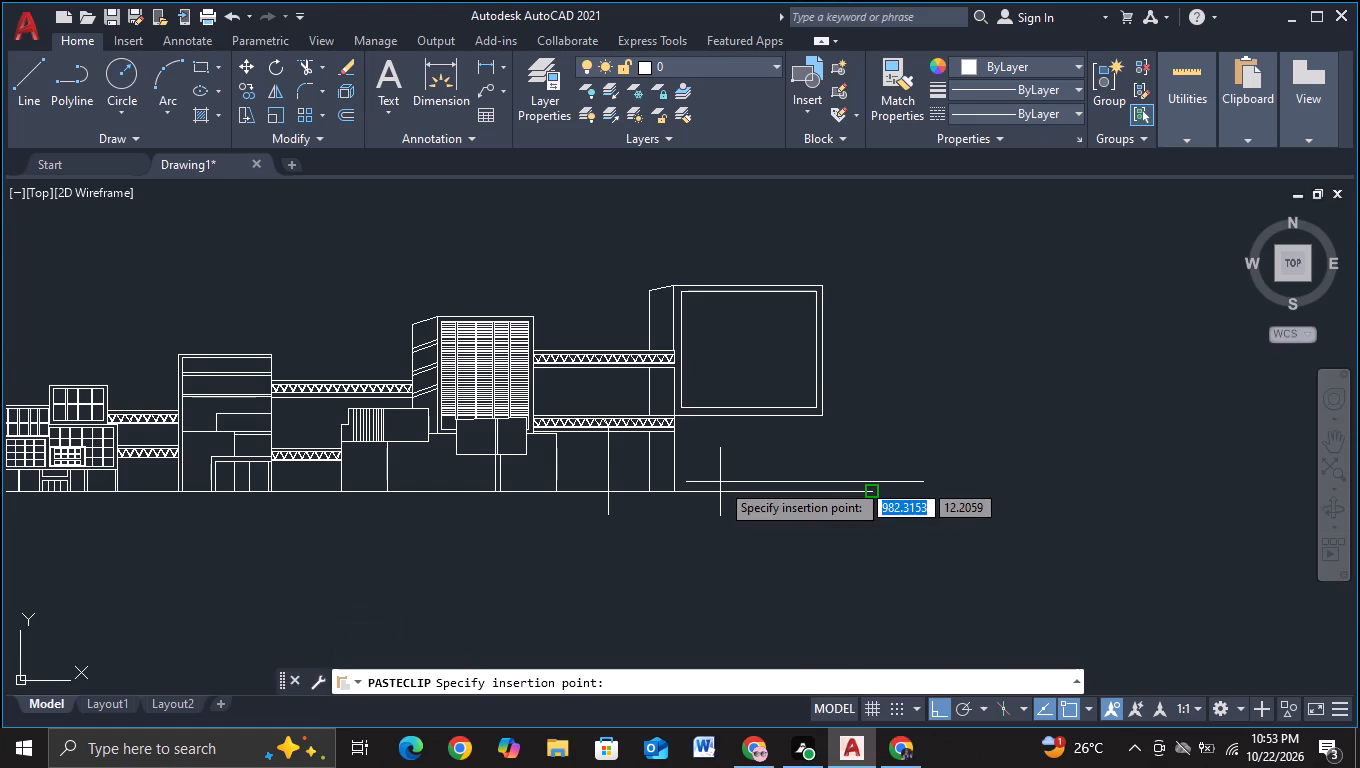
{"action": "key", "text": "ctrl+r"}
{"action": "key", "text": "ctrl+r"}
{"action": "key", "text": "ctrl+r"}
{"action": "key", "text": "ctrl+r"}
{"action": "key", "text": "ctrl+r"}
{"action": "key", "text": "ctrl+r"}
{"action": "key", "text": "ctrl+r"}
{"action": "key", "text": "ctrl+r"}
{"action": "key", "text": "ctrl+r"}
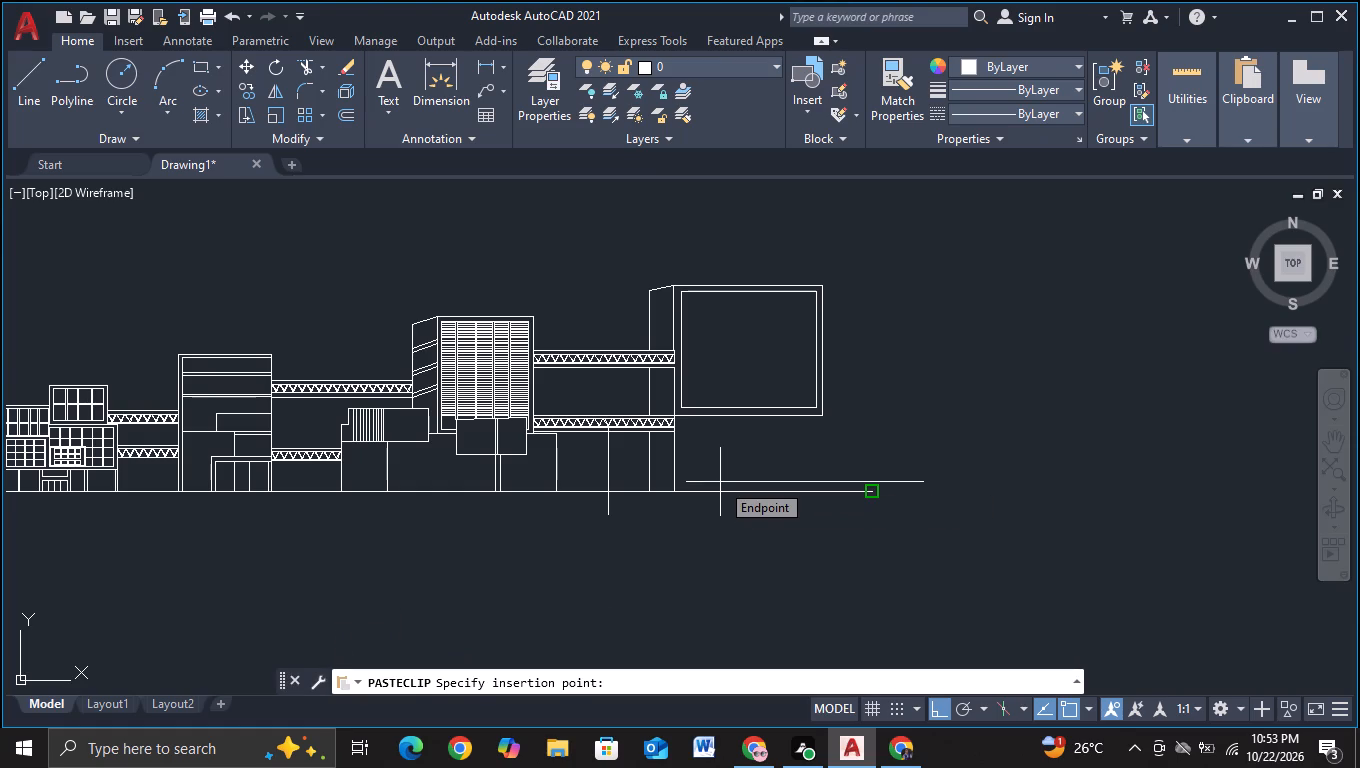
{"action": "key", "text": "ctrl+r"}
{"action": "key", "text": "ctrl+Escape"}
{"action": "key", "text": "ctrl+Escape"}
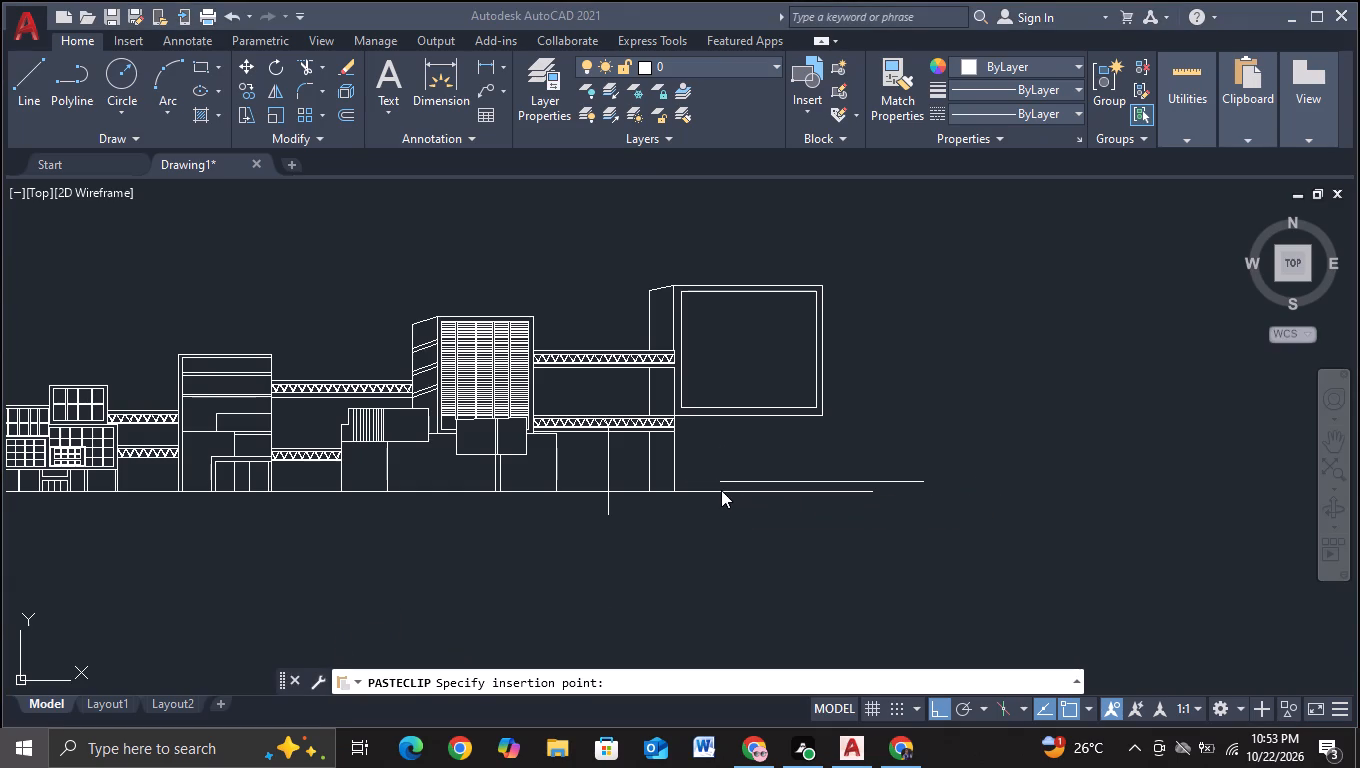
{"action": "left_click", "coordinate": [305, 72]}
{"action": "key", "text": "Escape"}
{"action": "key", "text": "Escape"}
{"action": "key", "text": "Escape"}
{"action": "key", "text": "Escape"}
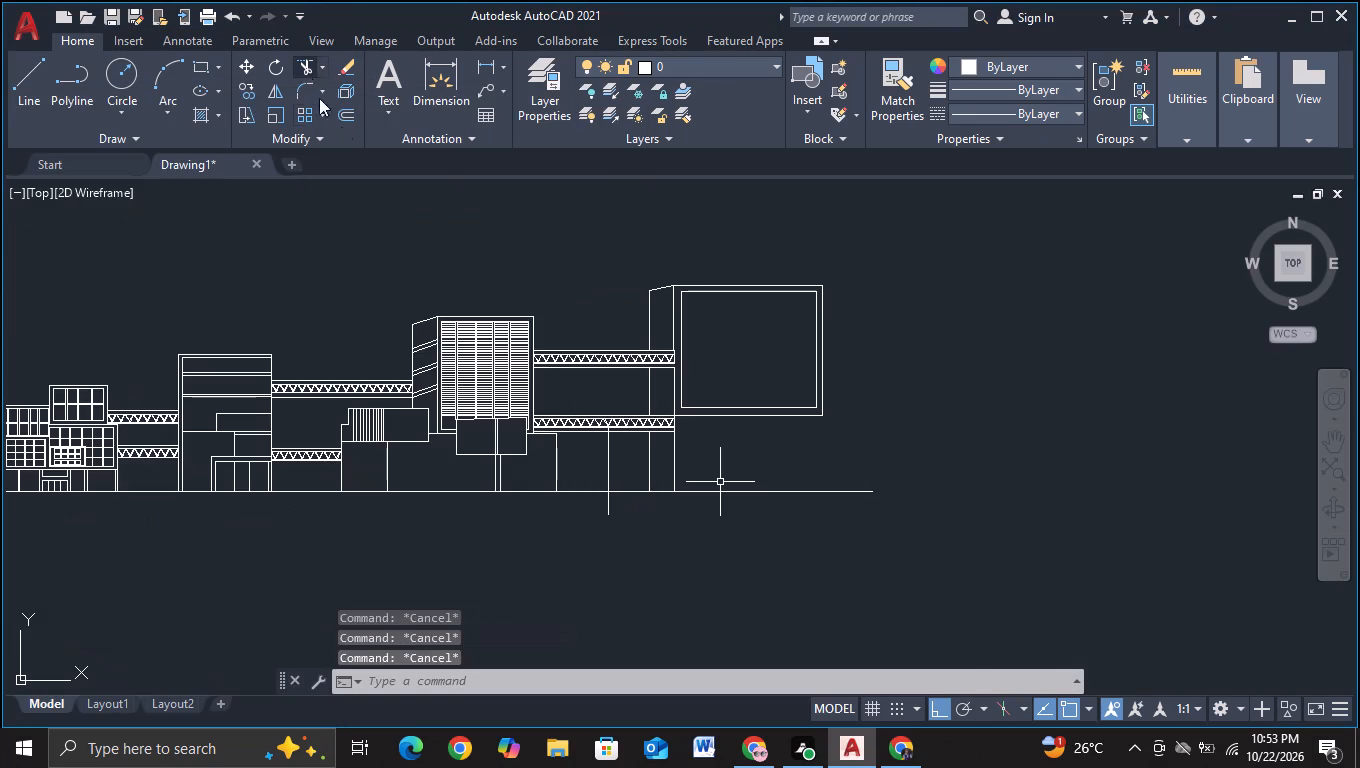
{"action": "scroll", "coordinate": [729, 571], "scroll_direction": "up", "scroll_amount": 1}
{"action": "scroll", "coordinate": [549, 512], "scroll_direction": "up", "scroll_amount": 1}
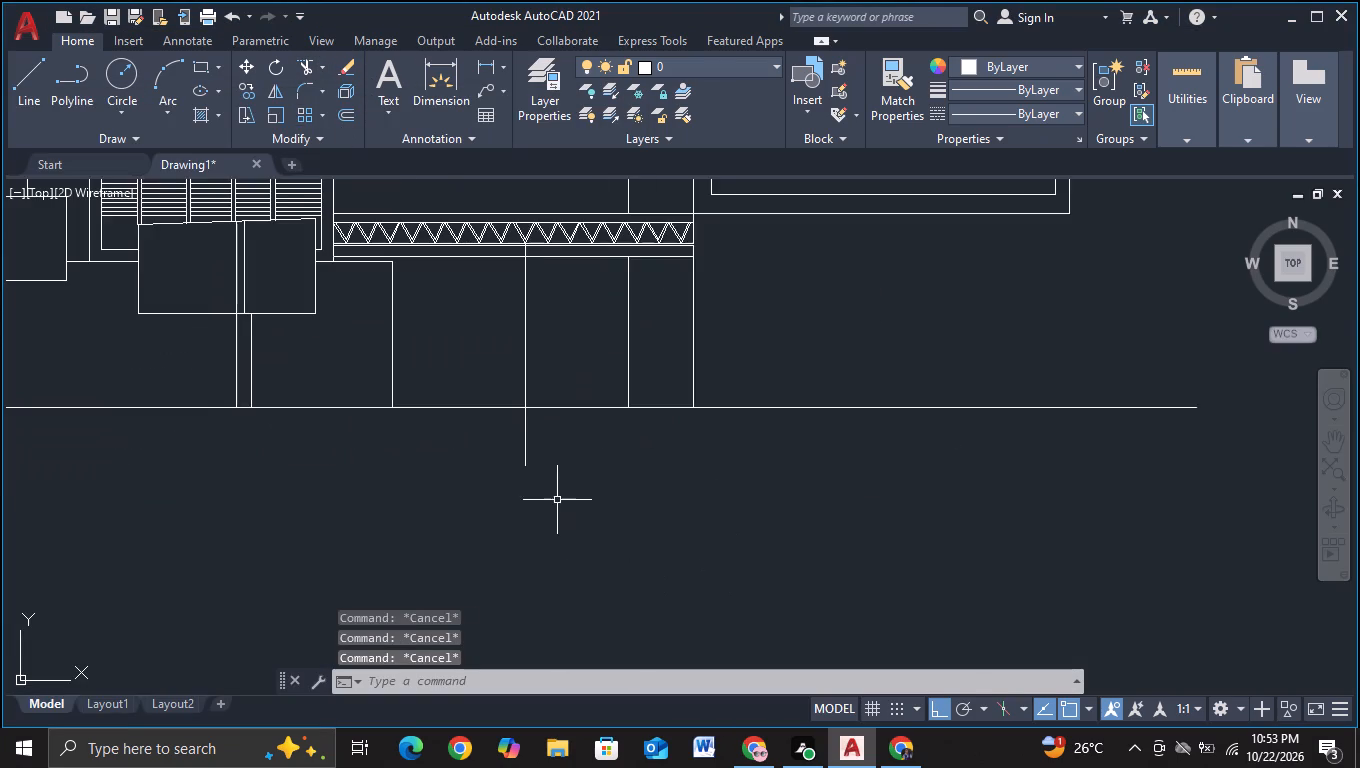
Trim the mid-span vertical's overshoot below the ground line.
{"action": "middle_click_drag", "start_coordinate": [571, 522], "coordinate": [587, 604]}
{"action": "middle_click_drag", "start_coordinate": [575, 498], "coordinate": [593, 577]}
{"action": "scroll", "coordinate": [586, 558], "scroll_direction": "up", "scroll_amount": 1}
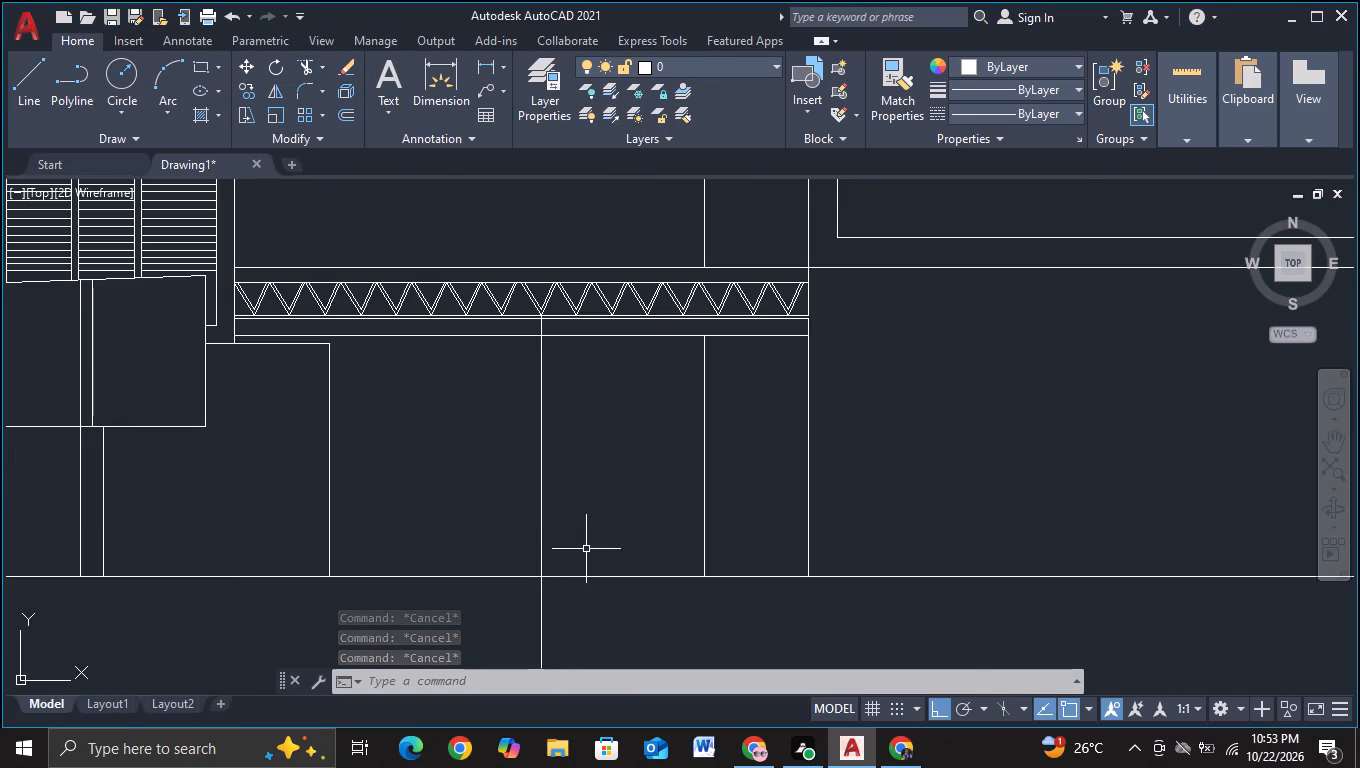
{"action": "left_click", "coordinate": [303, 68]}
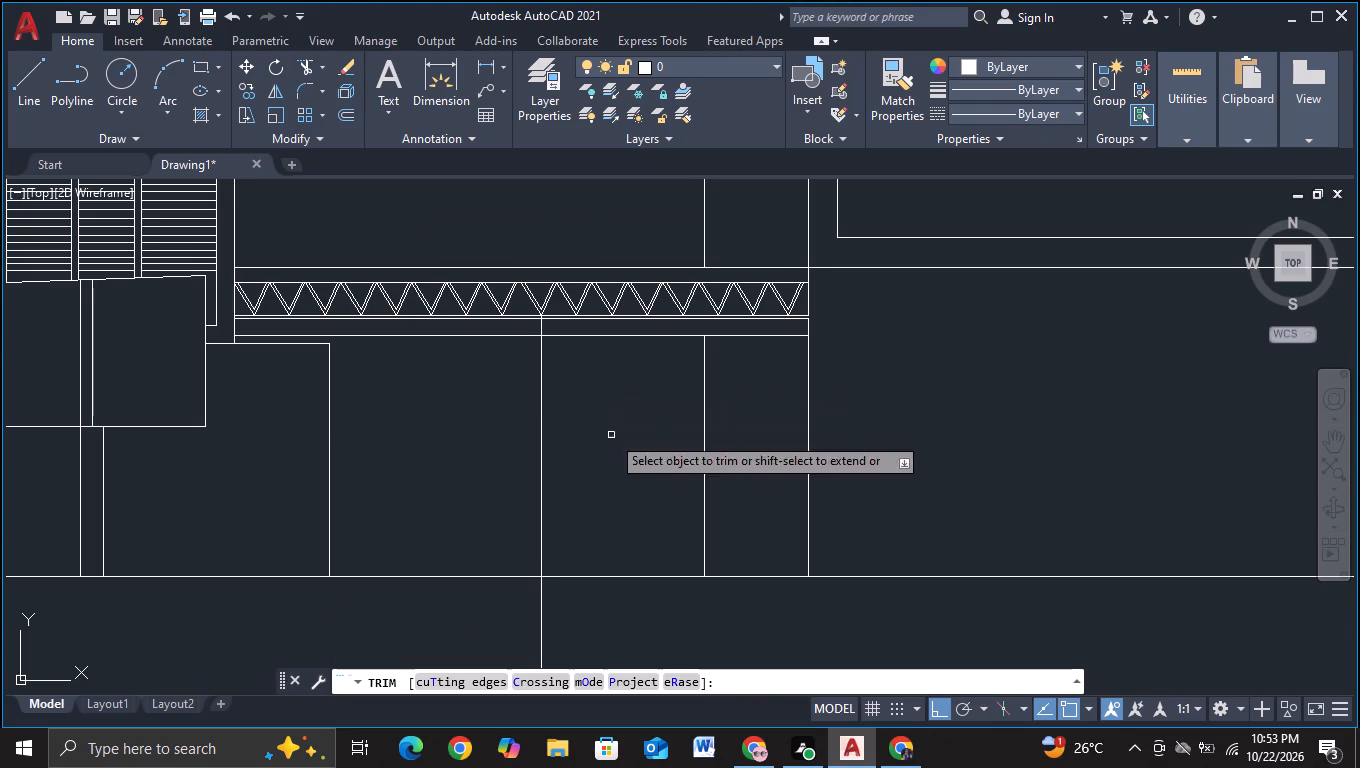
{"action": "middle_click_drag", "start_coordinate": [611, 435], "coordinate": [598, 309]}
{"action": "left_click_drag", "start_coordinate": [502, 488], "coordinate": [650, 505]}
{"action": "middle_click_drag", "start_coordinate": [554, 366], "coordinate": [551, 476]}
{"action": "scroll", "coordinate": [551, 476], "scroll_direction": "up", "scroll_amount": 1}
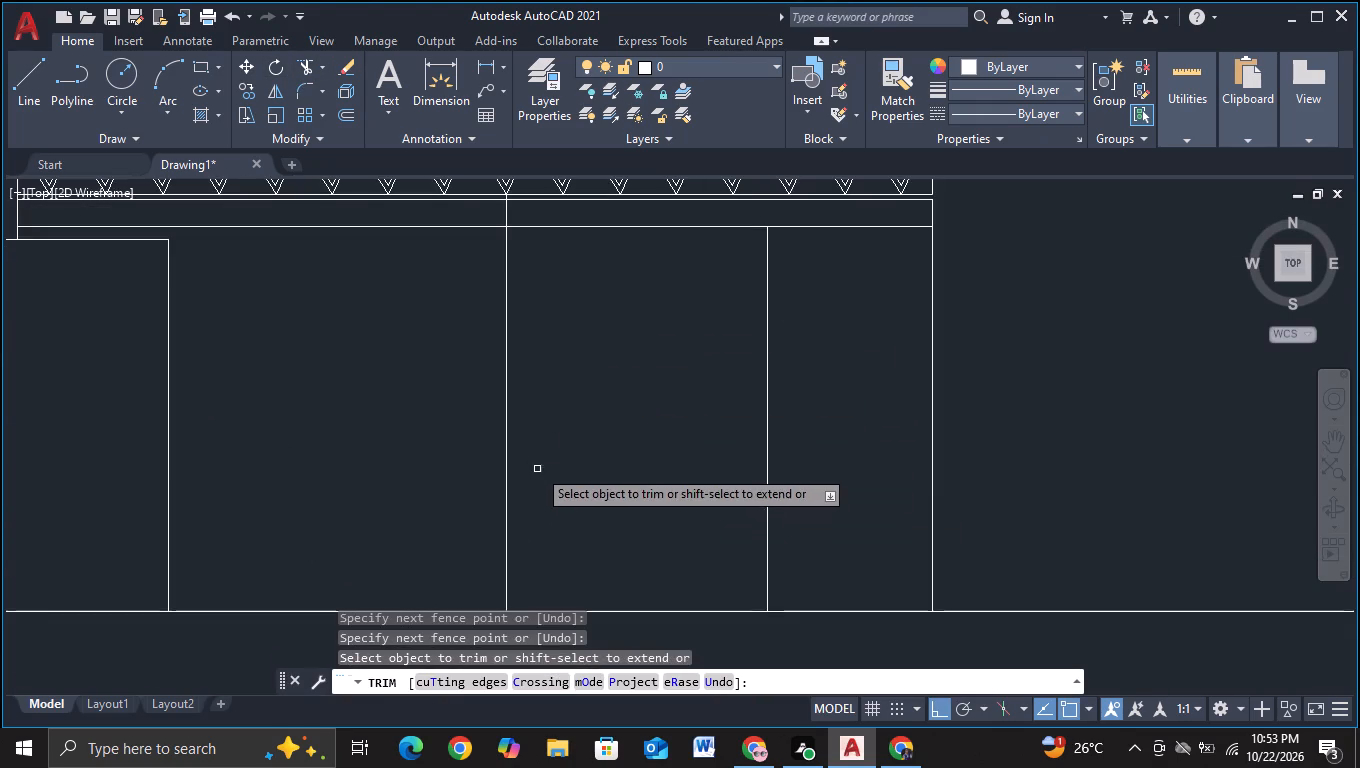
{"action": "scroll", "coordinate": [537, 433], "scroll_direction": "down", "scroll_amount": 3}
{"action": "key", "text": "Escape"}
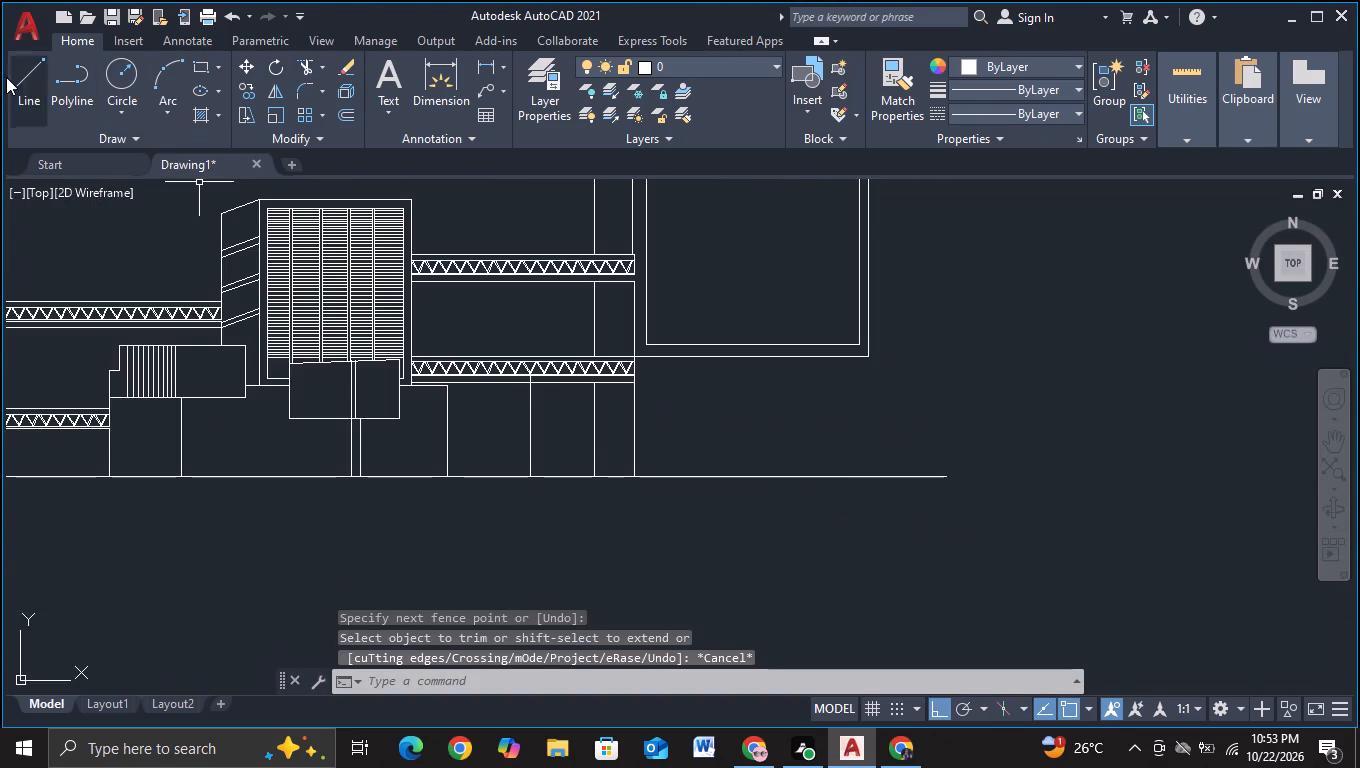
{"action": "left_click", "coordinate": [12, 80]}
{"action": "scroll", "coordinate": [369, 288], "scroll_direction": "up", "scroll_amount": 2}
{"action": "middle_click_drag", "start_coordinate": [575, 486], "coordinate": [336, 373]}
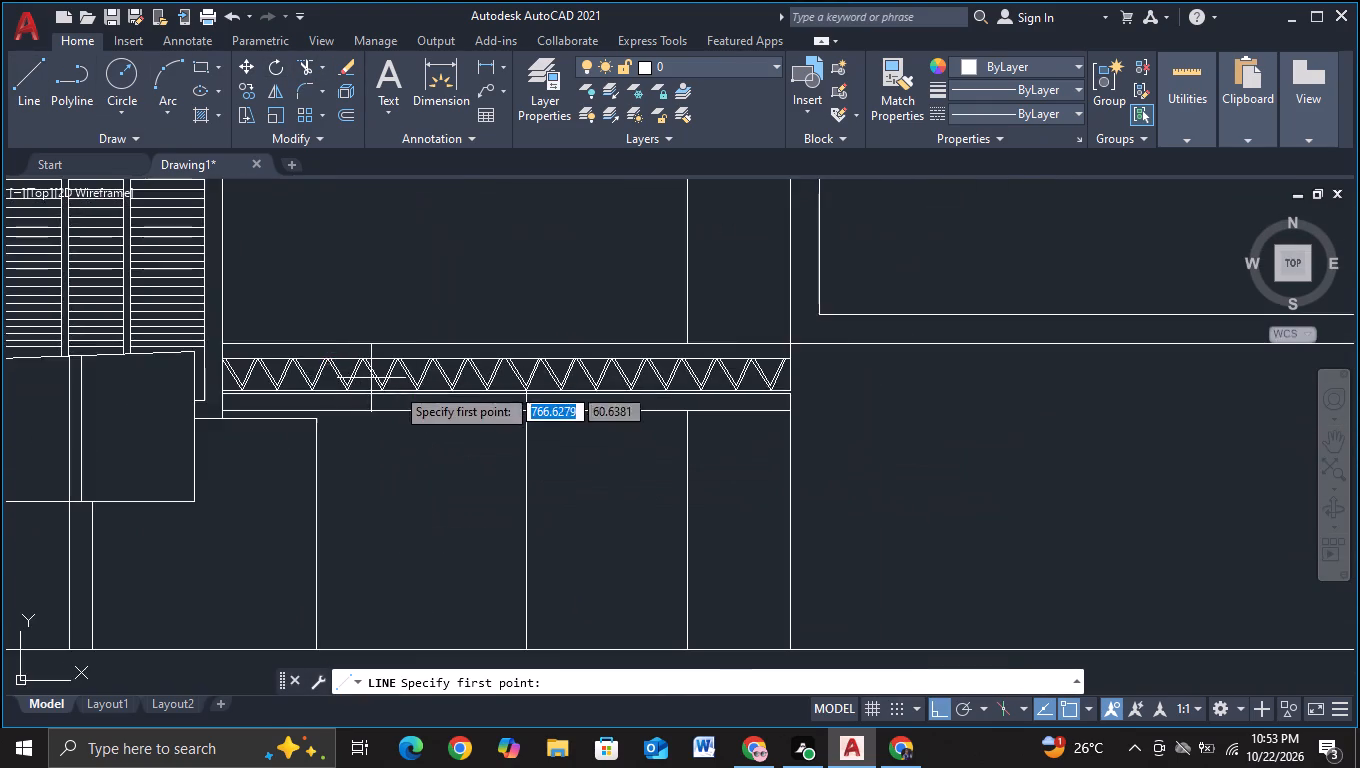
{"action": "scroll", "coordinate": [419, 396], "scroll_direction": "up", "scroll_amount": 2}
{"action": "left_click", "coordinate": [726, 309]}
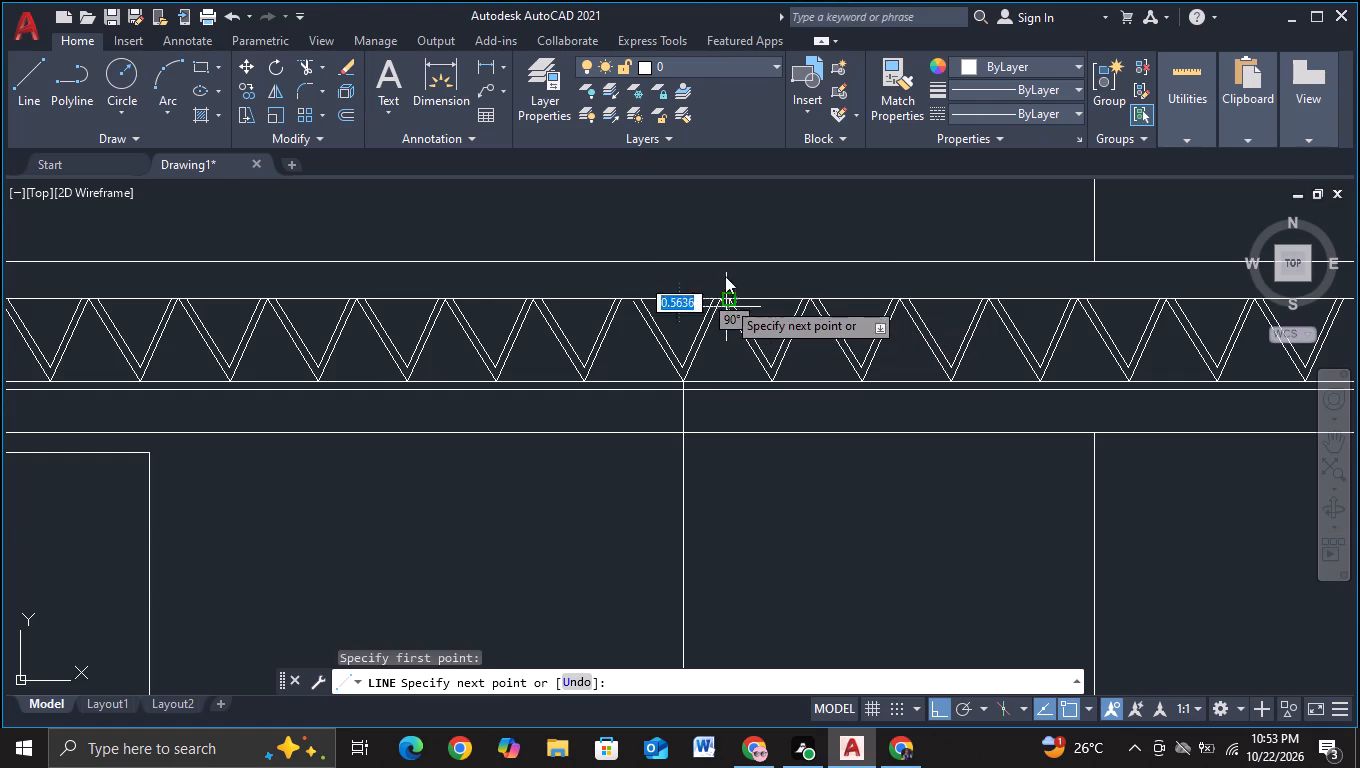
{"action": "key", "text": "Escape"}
Draw an outline up from a lower-truss apex, about 97 units horizontally across the framed block, and about 83 units down past the ground line.
{"action": "left_click", "coordinate": [40, 80]}
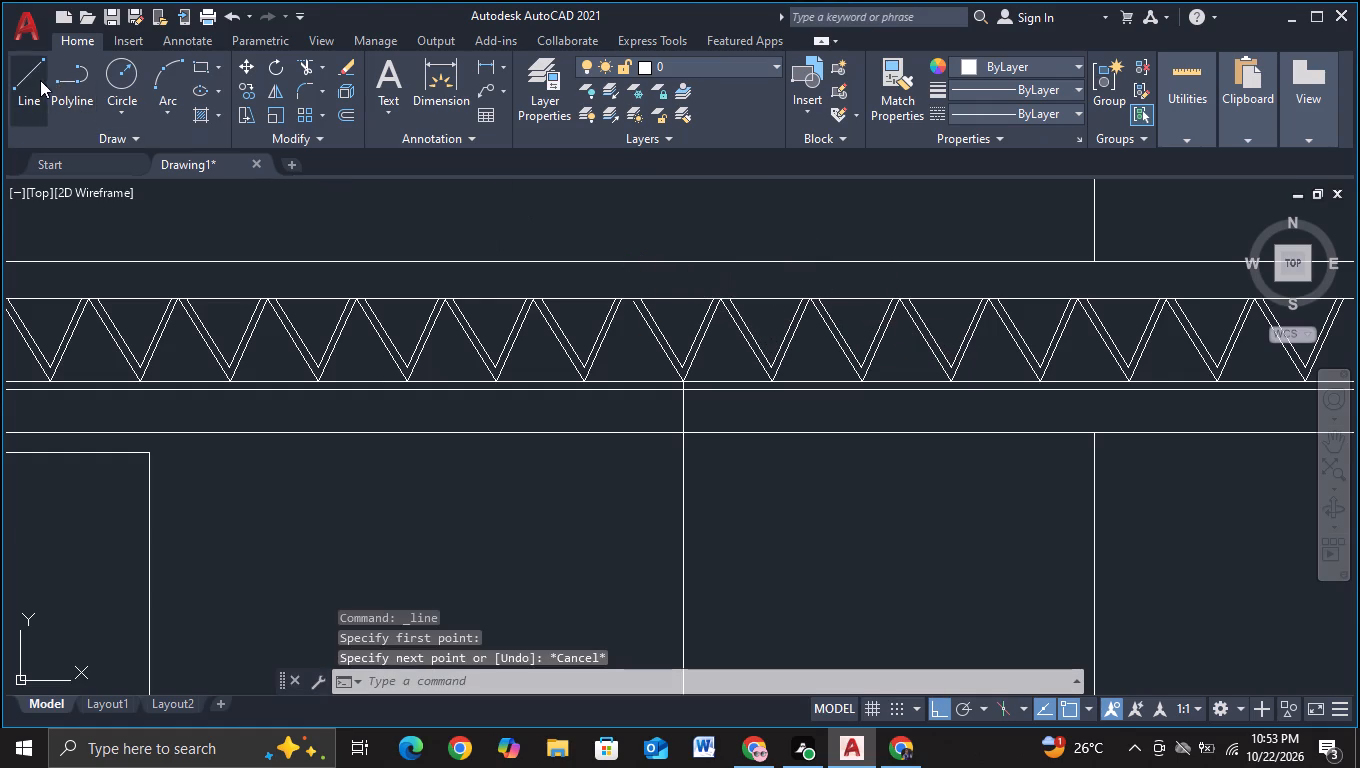
{"action": "scroll", "coordinate": [910, 341], "scroll_direction": "up", "scroll_amount": 2}
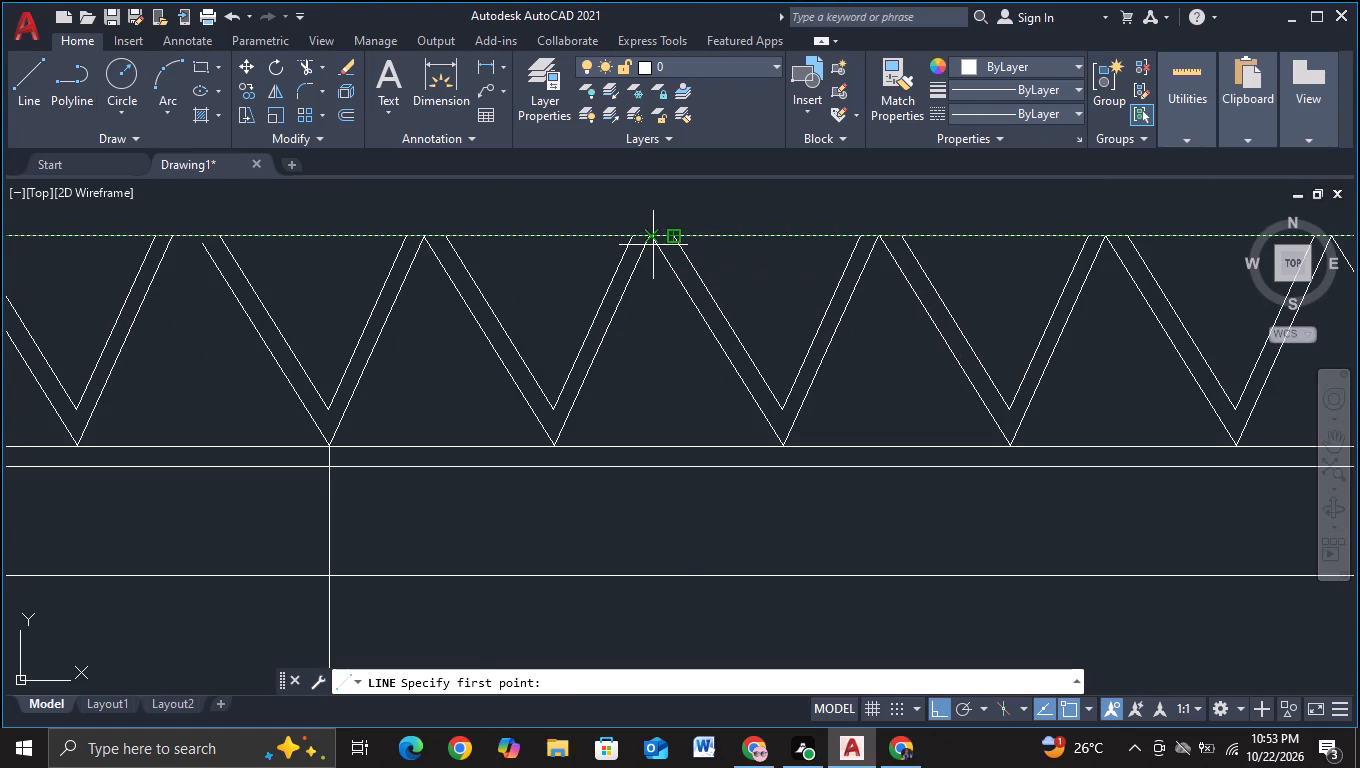
{"action": "left_click", "coordinate": [653, 245]}
{"action": "middle_click_drag", "start_coordinate": [655, 188], "coordinate": [674, 375]}
{"action": "scroll", "coordinate": [690, 258], "scroll_direction": "down", "scroll_amount": 2}
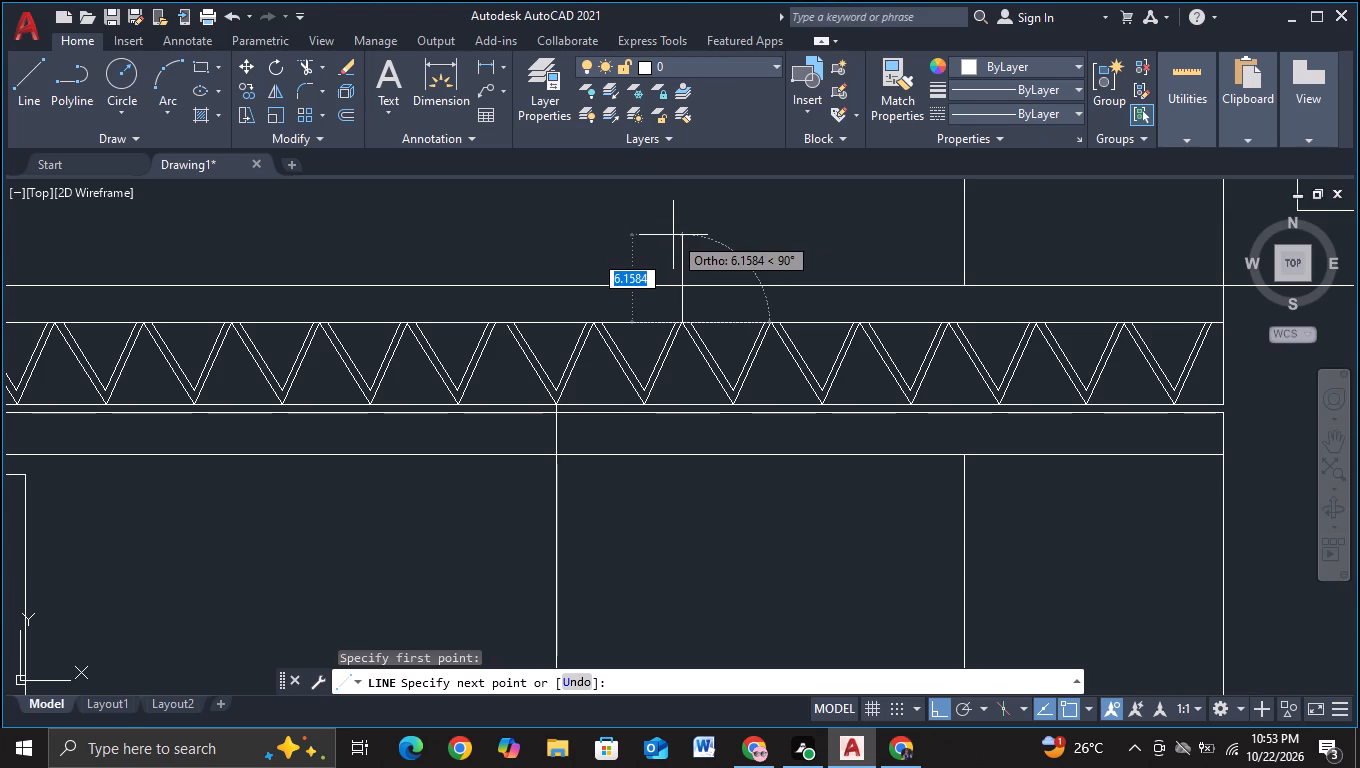
{"action": "scroll", "coordinate": [673, 235], "scroll_direction": "down", "scroll_amount": 2}
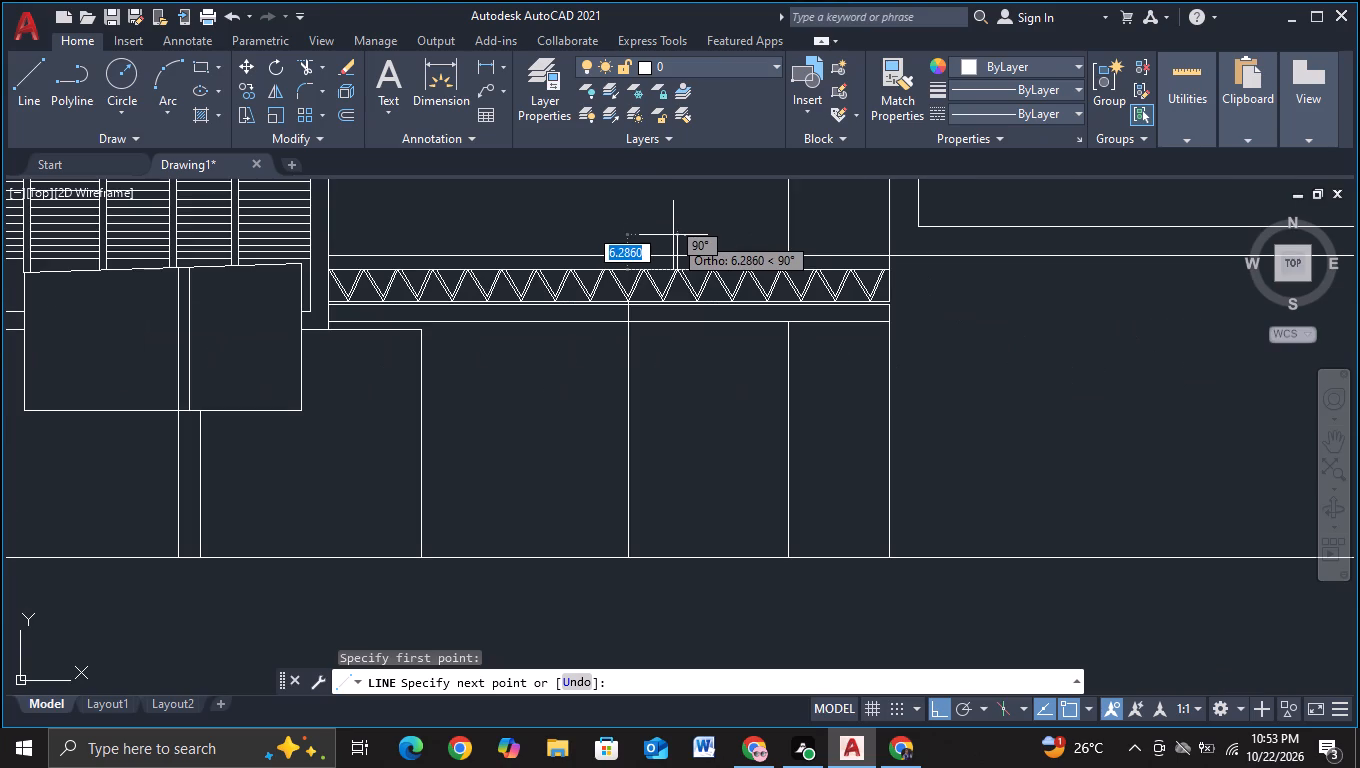
{"action": "middle_click_drag", "start_coordinate": [673, 235], "coordinate": [664, 356]}
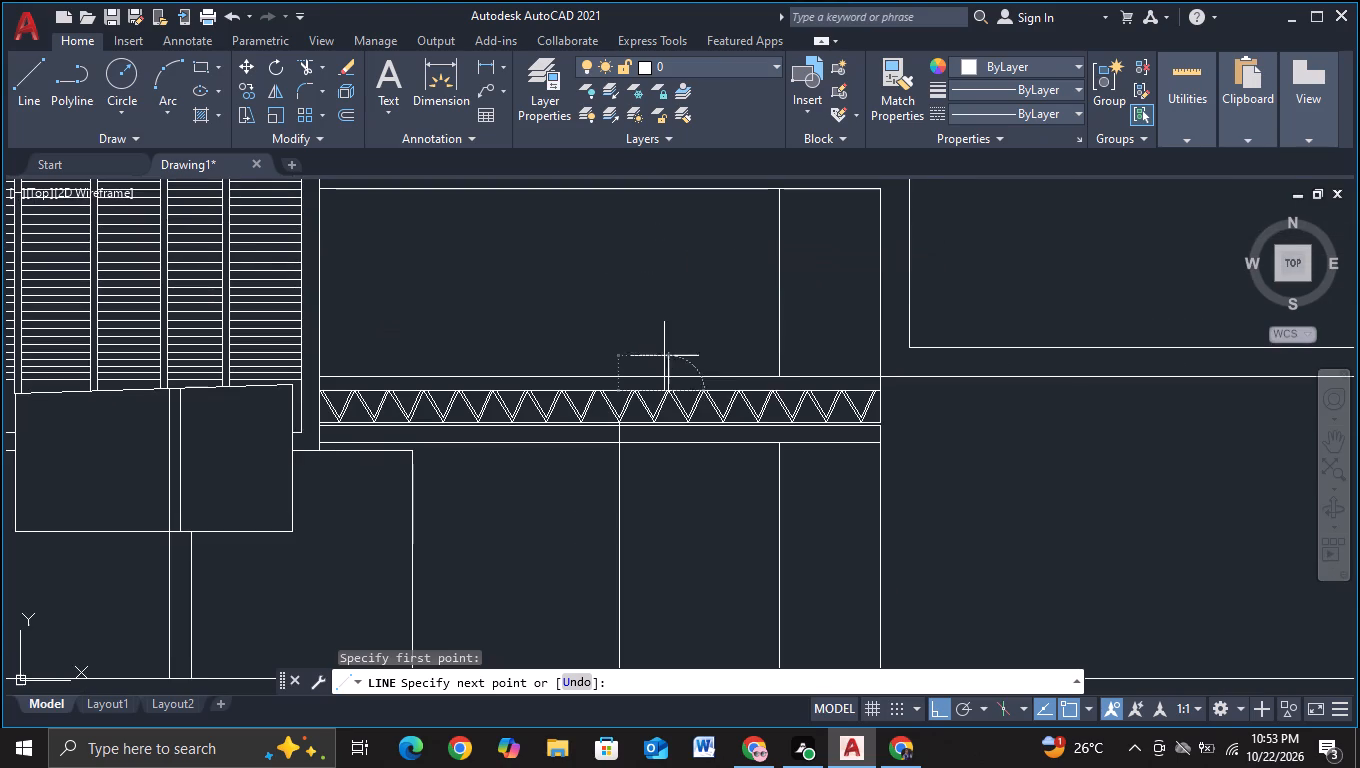
{"action": "left_click", "coordinate": [675, 307]}
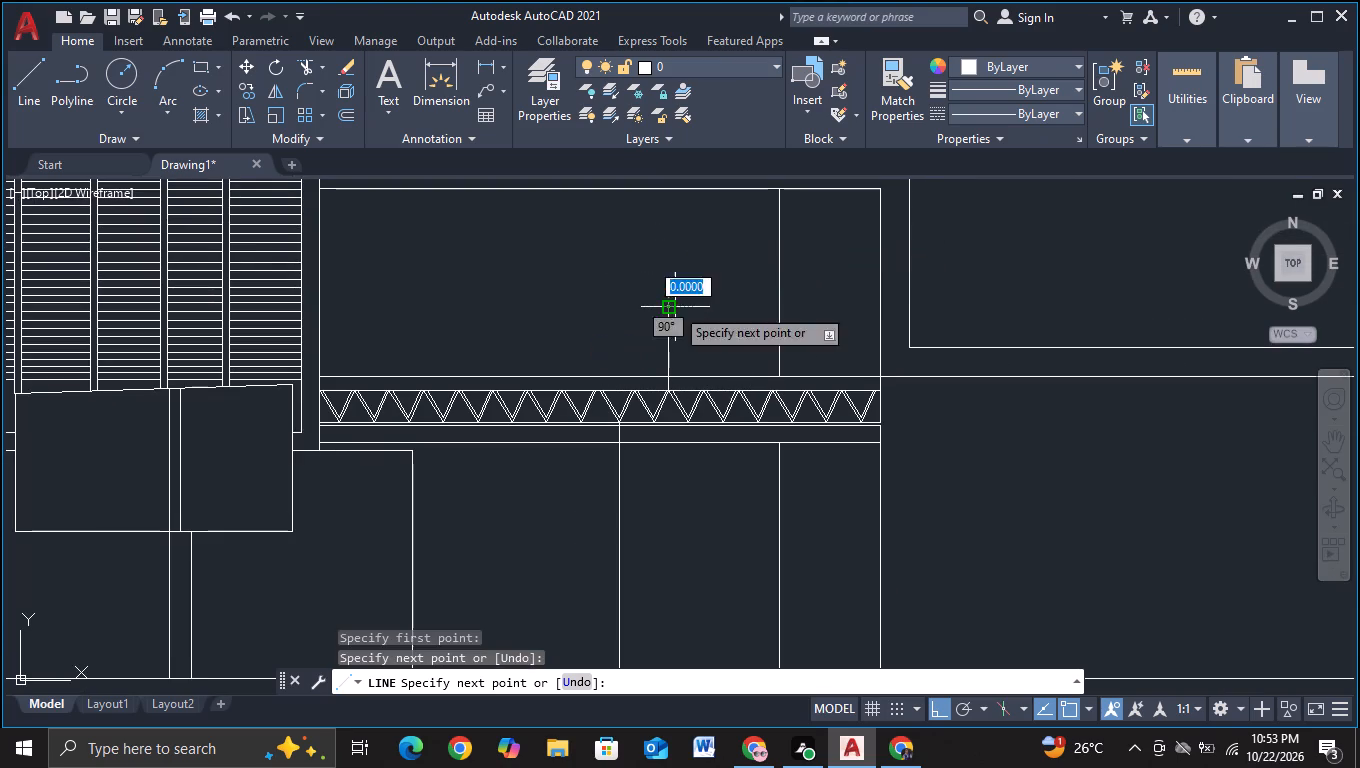
{"action": "middle_click_drag", "start_coordinate": [1215, 268], "coordinate": [554, 217]}
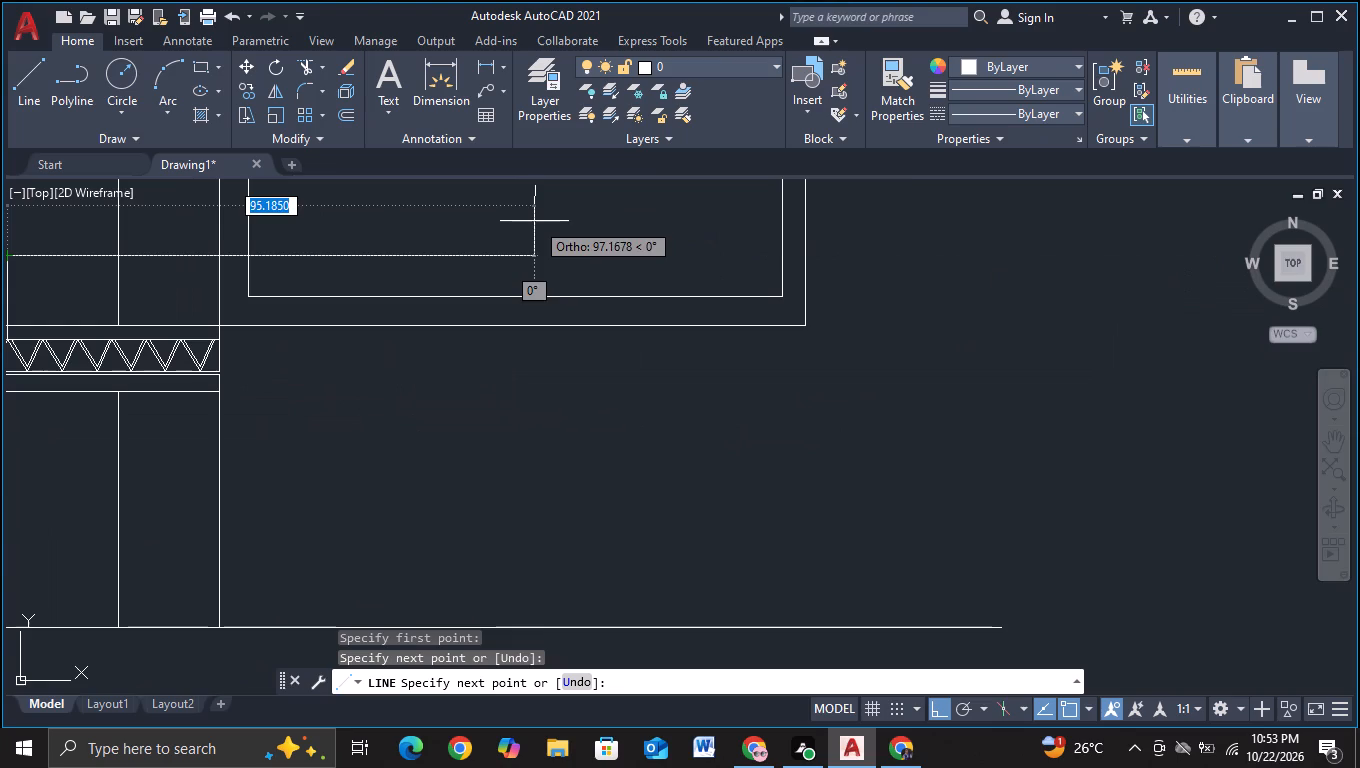
{"action": "left_click", "coordinate": [530, 221]}
{"action": "middle_click_drag", "start_coordinate": [536, 449], "coordinate": [579, 265]}
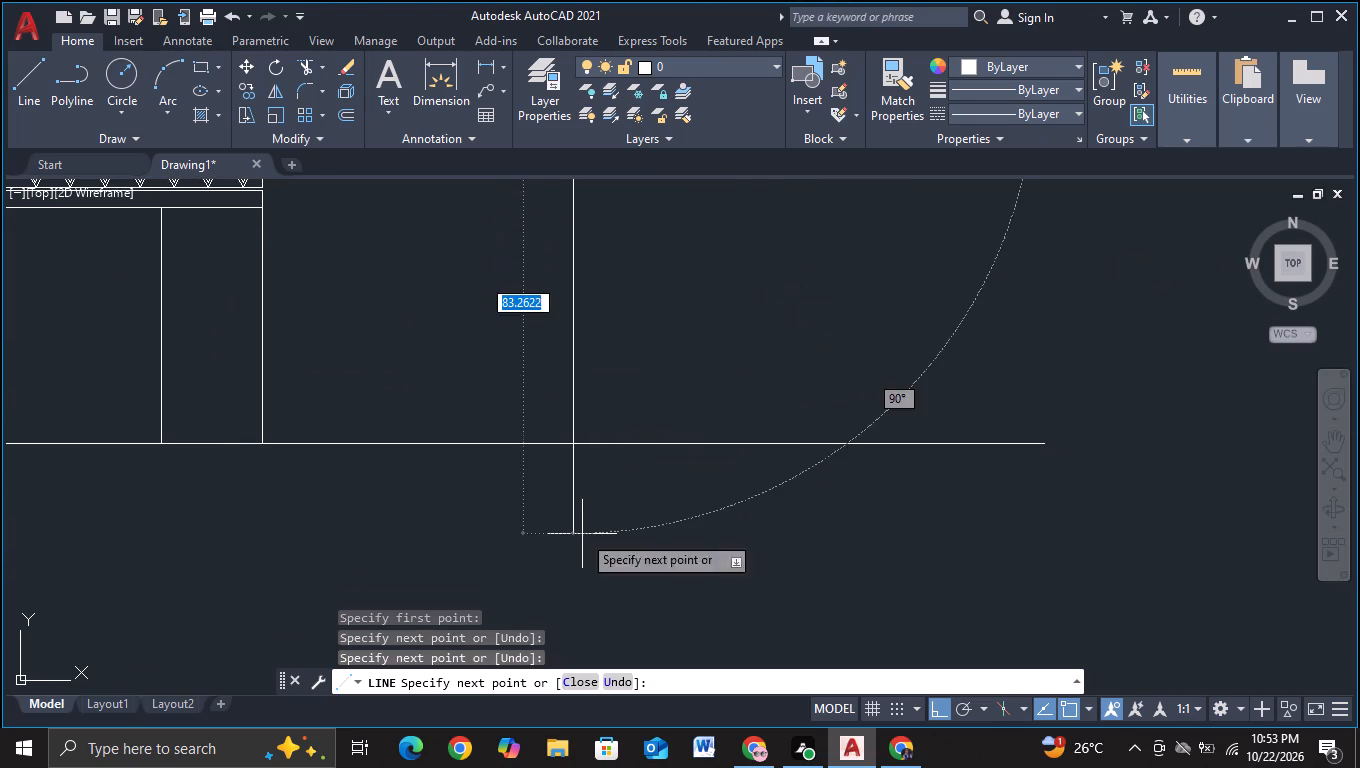
{"action": "left_click", "coordinate": [582, 534]}
{"action": "key", "text": "Escape"}
Trim the new outline's far vertical where it overshoots the ground line.
{"action": "left_click", "coordinate": [305, 63]}
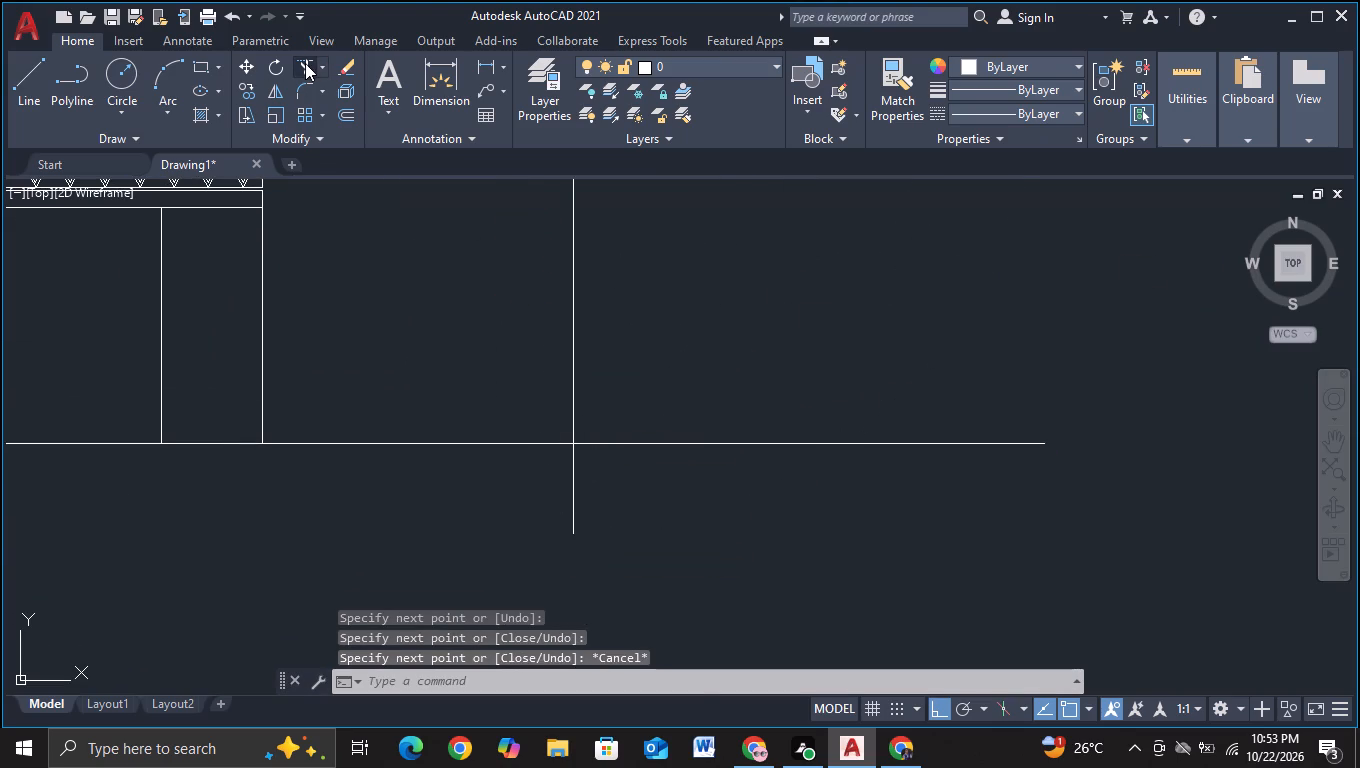
{"action": "left_click_drag", "start_coordinate": [482, 499], "coordinate": [715, 490]}
{"action": "middle_click_drag", "start_coordinate": [327, 345], "coordinate": [678, 466]}
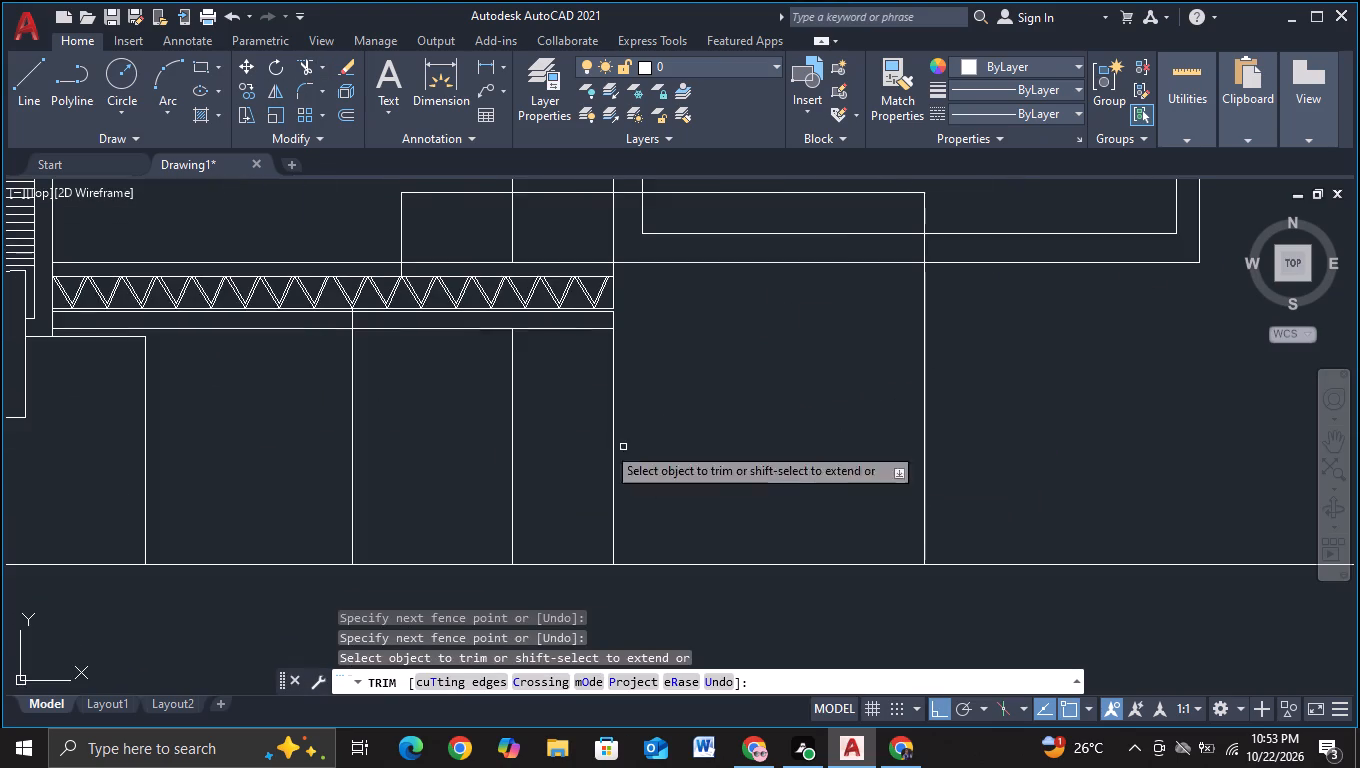
{"action": "scroll", "coordinate": [447, 410], "scroll_direction": "up", "scroll_amount": 1}
{"action": "middle_click_drag", "start_coordinate": [462, 370], "coordinate": [483, 467]}
{"action": "key", "text": "Escape"}
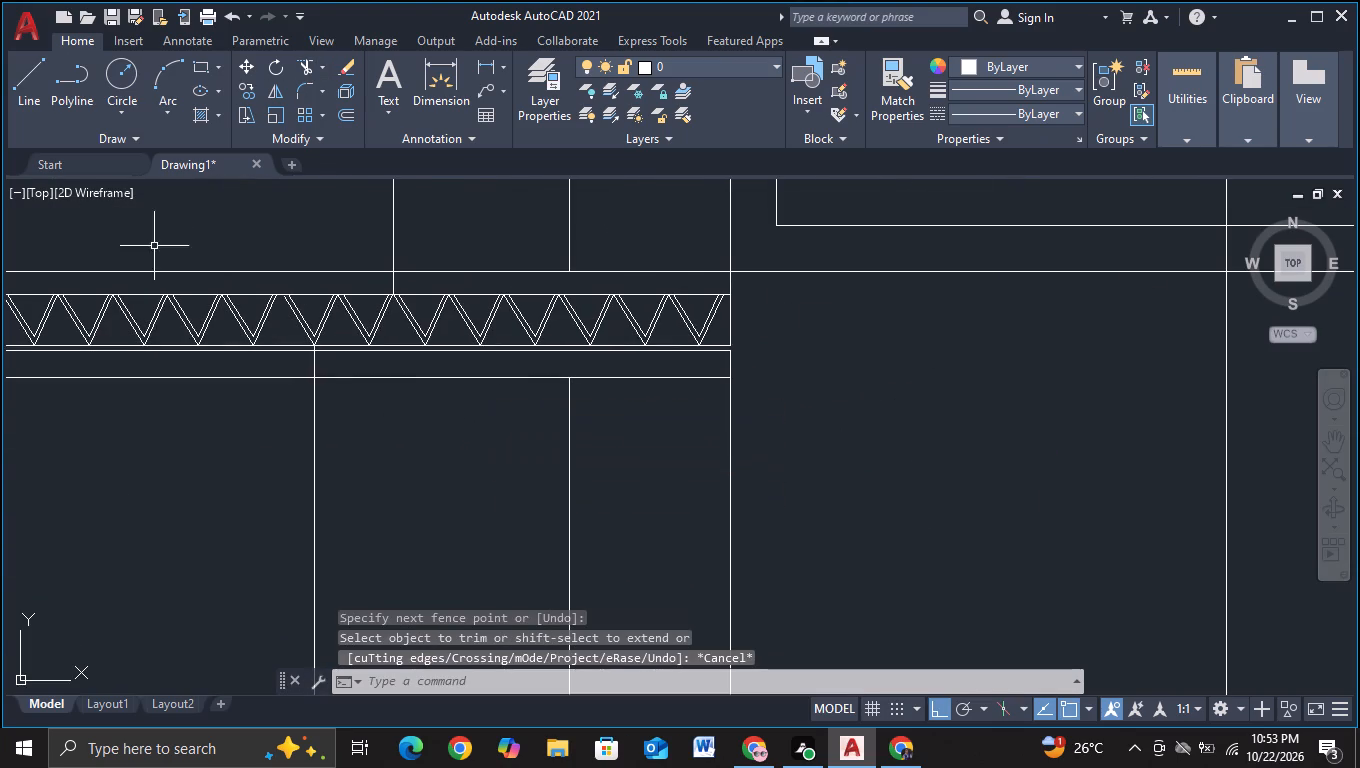
Draw a vertical line from the outline's starting point on the truss link's top chord down past the ground line.
{"action": "left_click", "coordinate": [41, 103]}
{"action": "left_click", "coordinate": [391, 293]}
{"action": "middle_click_drag", "start_coordinate": [409, 483], "coordinate": [423, 222]}
{"action": "left_click", "coordinate": [427, 586]}
{"action": "key", "text": "Escape"}
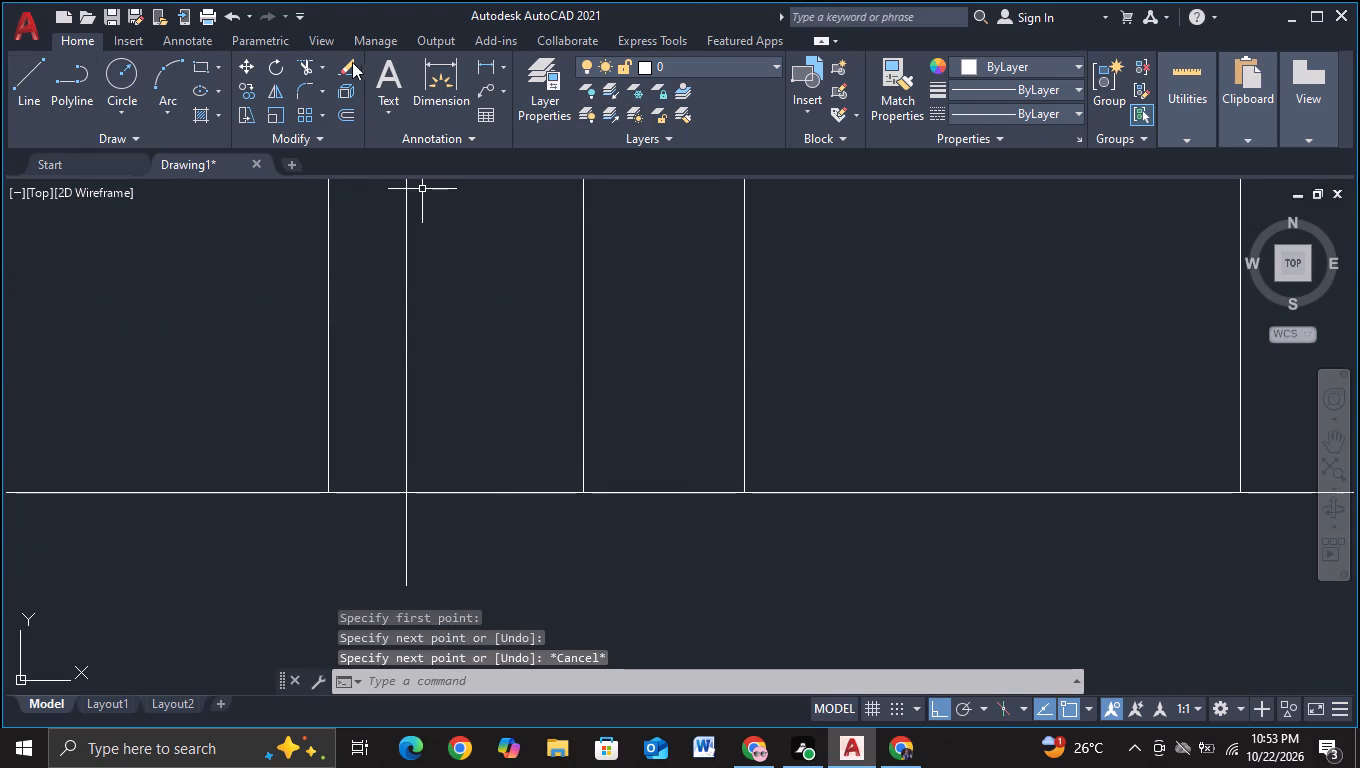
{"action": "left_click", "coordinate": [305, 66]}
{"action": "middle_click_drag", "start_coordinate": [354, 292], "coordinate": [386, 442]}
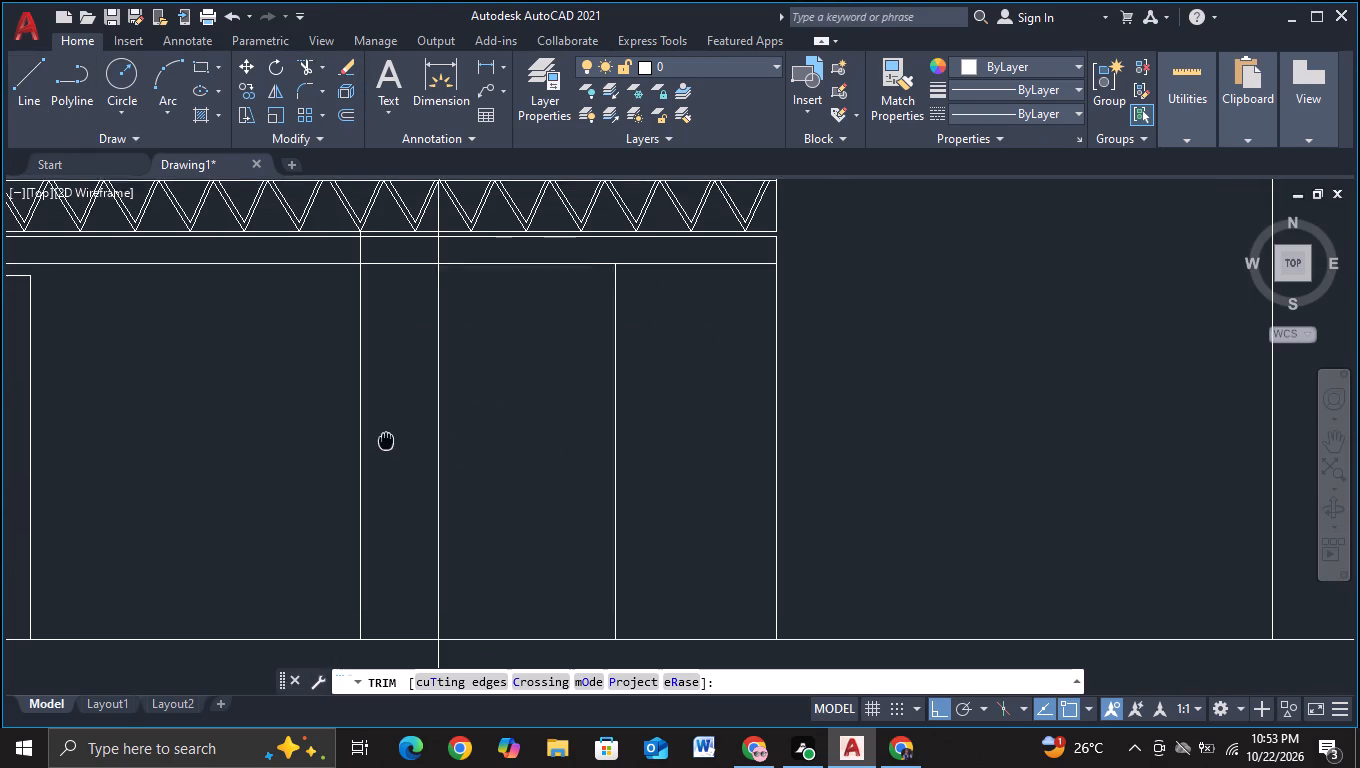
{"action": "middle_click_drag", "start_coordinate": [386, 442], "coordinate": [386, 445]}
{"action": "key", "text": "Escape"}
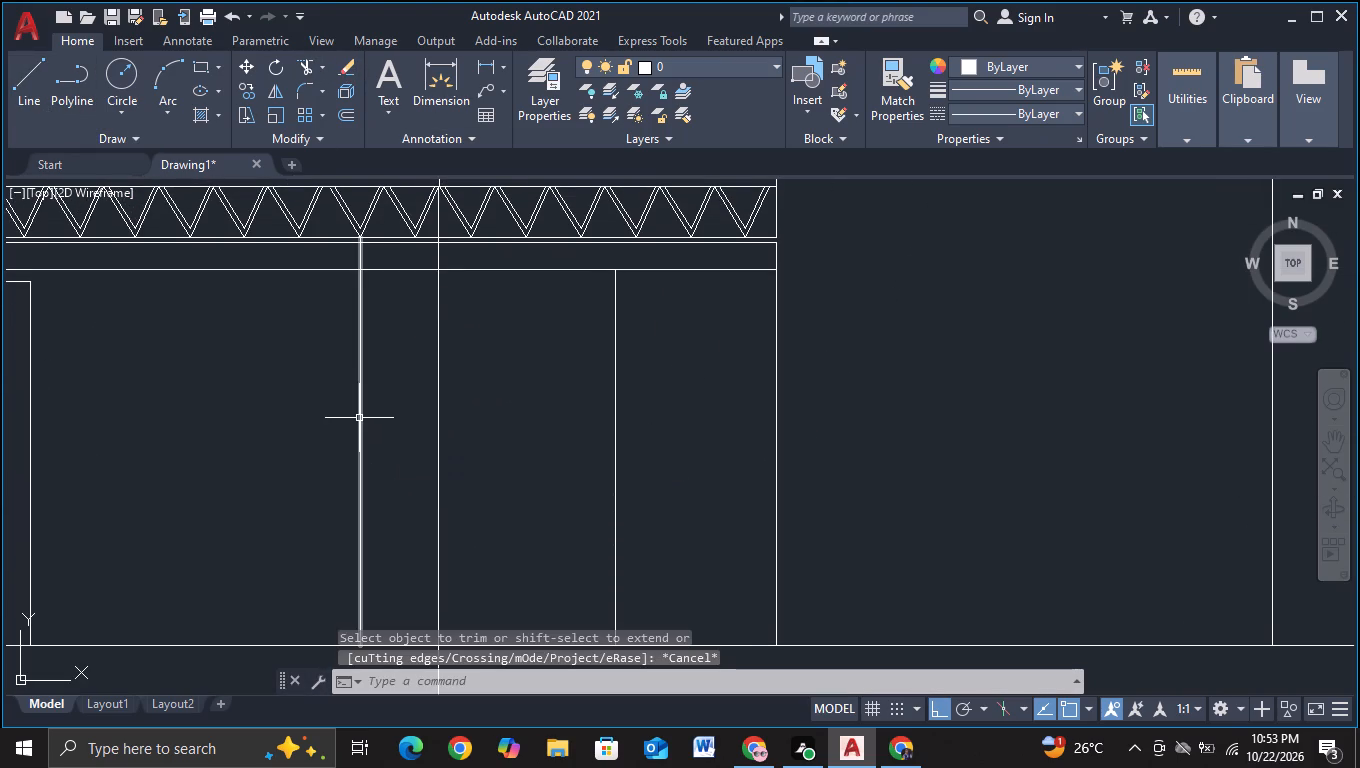
Erase the old mid-span vertical below the lower truss link.
{"action": "left_click", "coordinate": [359, 418]}
{"action": "key", "text": "Delete"}
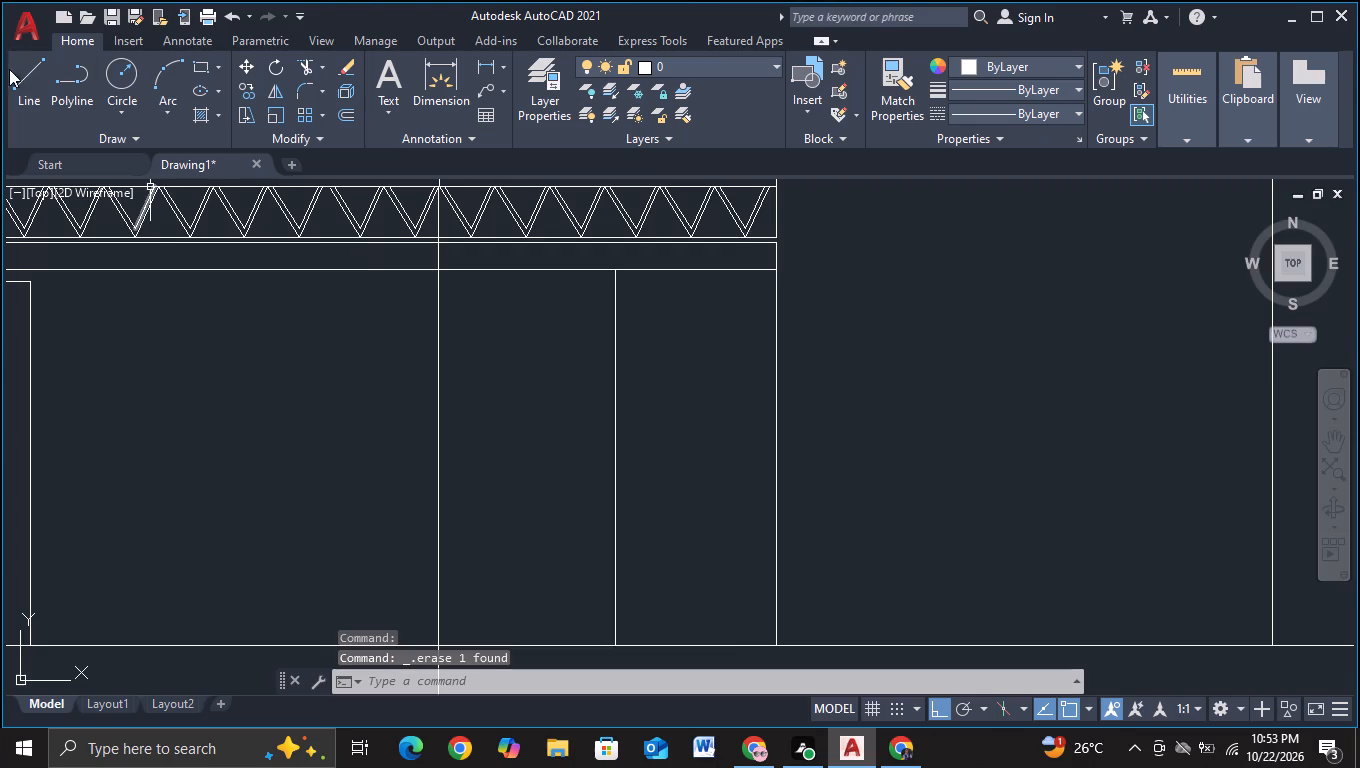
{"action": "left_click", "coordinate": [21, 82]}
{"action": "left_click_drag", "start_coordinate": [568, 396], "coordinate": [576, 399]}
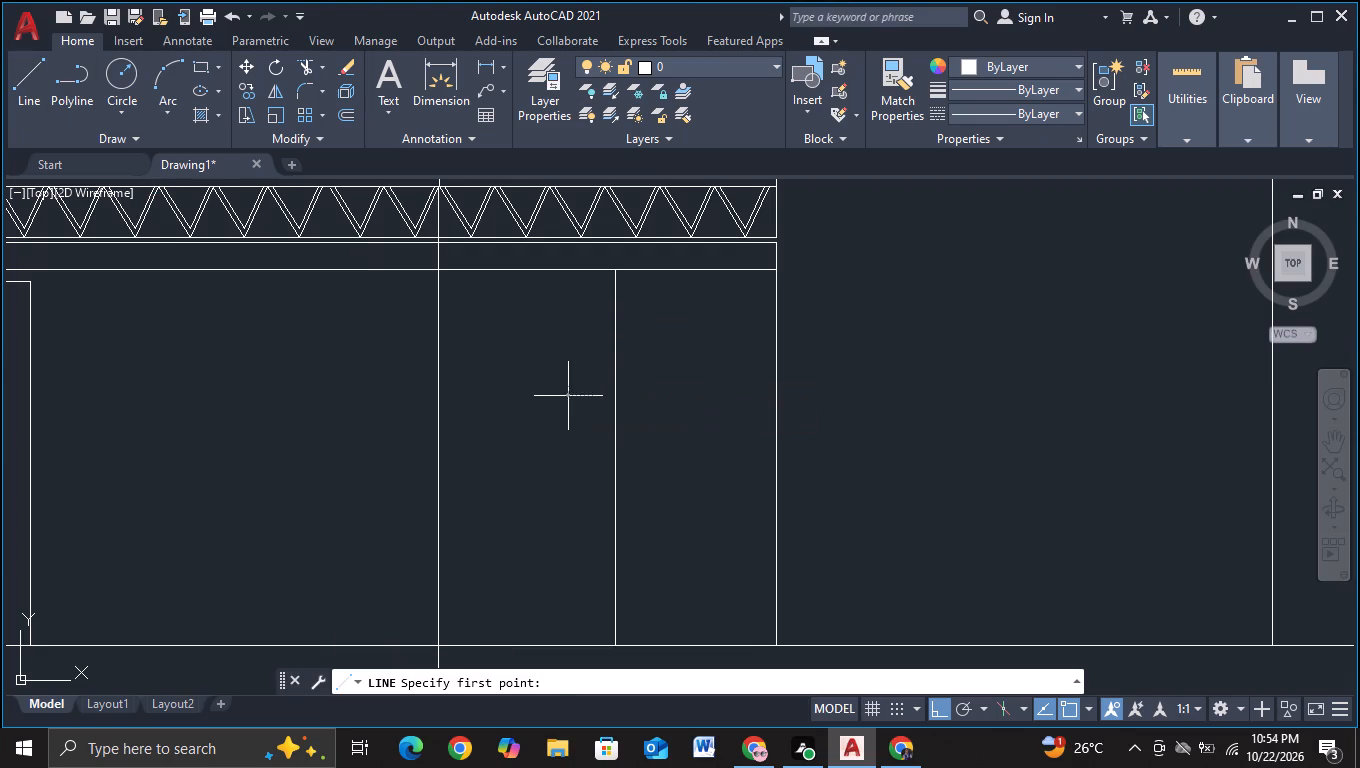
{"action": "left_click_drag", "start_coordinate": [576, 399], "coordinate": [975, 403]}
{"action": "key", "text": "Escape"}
Trim the lower truss link's horizontal lines inside the new outline, plus the first diagonals beside its near vertical.
{"action": "left_click", "coordinate": [299, 64]}
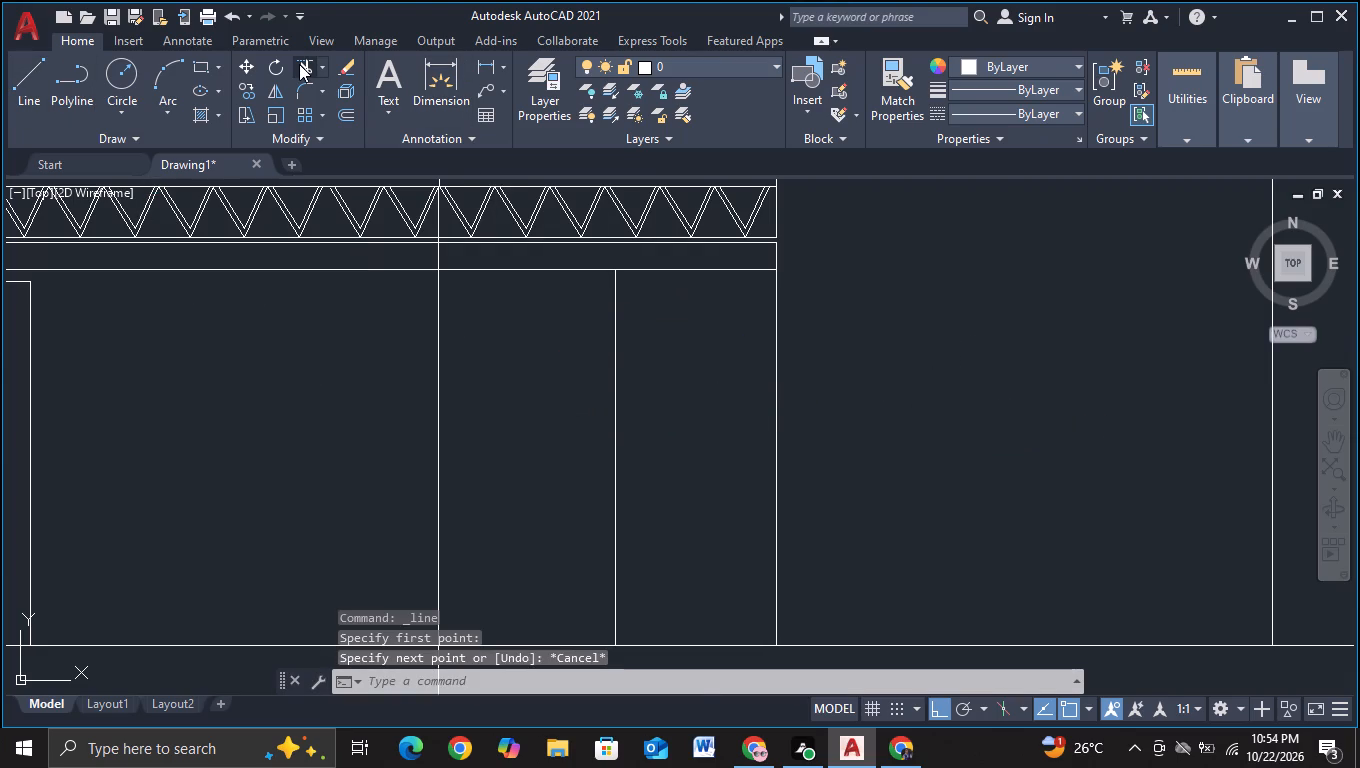
{"action": "middle_click_drag", "start_coordinate": [601, 356], "coordinate": [596, 511]}
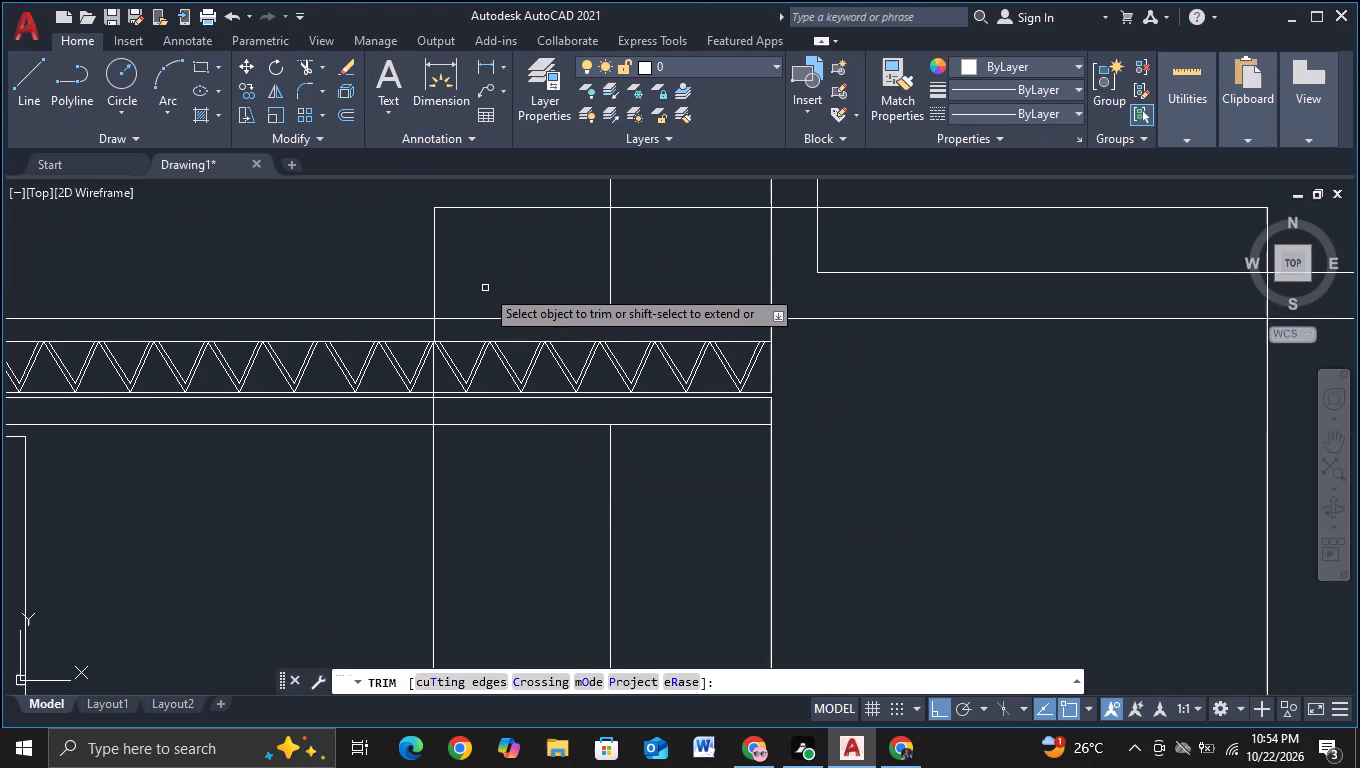
{"action": "left_click_drag", "start_coordinate": [485, 302], "coordinate": [491, 507]}
{"action": "left_click_drag", "start_coordinate": [465, 433], "coordinate": [464, 303]}
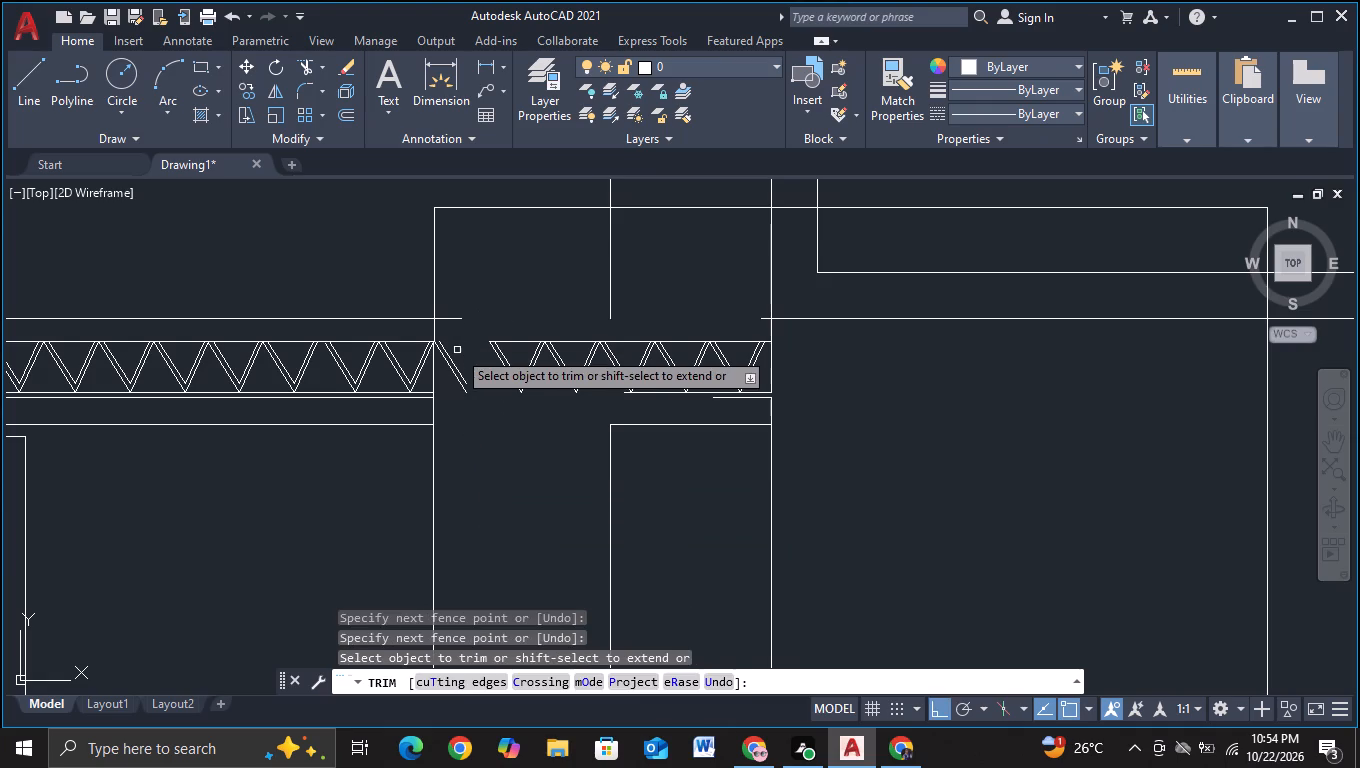
{"action": "left_click_drag", "start_coordinate": [457, 350], "coordinate": [461, 416]}
{"action": "left_click_drag", "start_coordinate": [454, 350], "coordinate": [471, 271]}
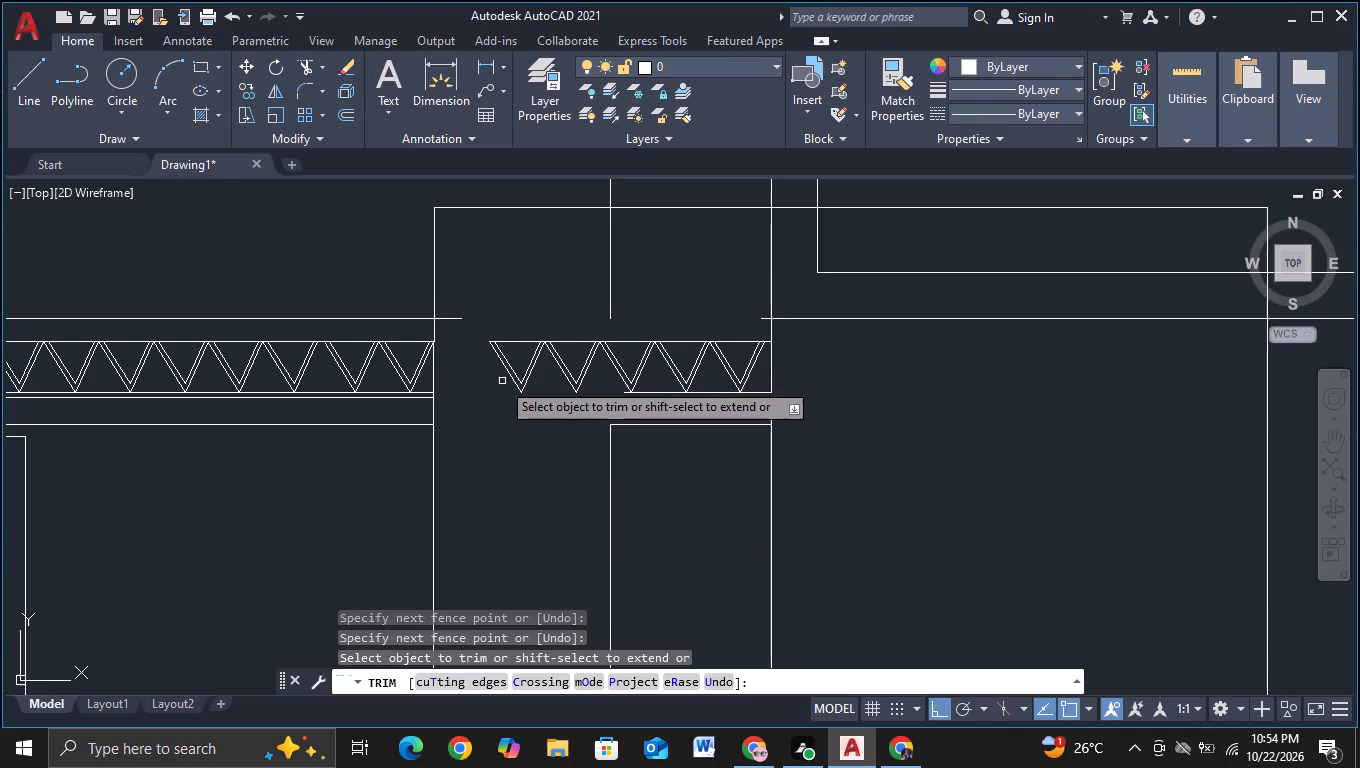
Trim the remaining truss diagonals and top and bottom chord pieces inside the outline, up to the last diagonal pair.
{"action": "left_click_drag", "start_coordinate": [489, 367], "coordinate": [747, 368]}
{"action": "left_click_drag", "start_coordinate": [689, 320], "coordinate": [696, 417]}
{"action": "left_click_drag", "start_coordinate": [613, 318], "coordinate": [611, 390]}
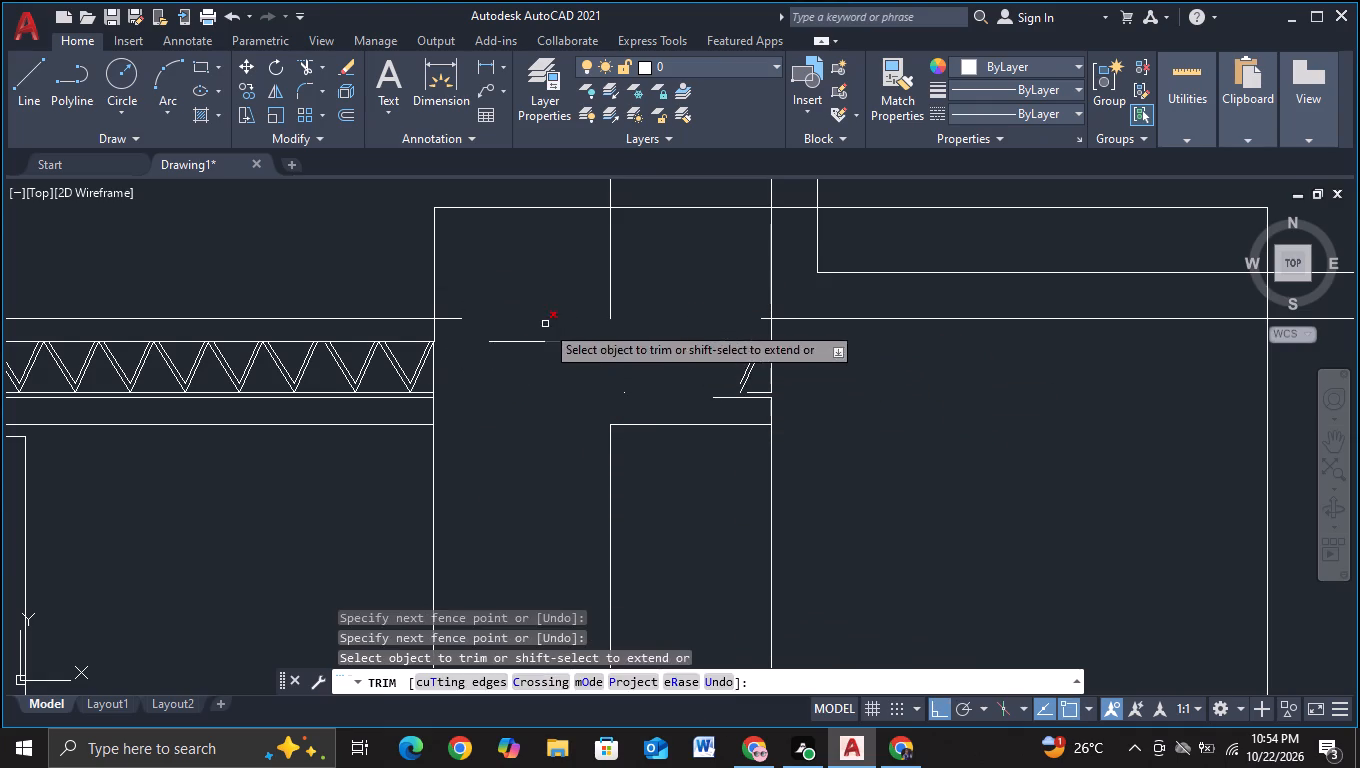
{"action": "left_click_drag", "start_coordinate": [546, 328], "coordinate": [545, 408]}
{"action": "left_click_drag", "start_coordinate": [511, 321], "coordinate": [513, 406]}
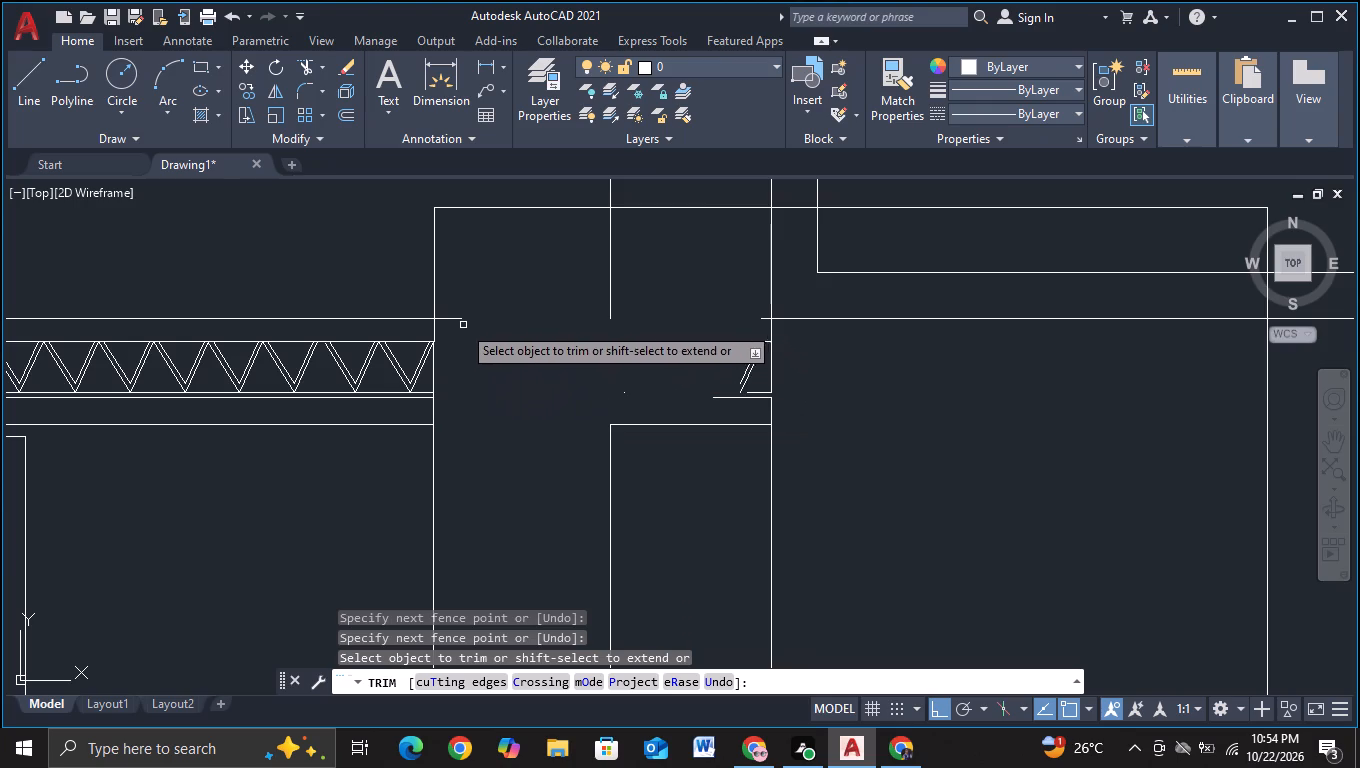
Trim the deck line stub at the outline's near vertical and the side face's inner vertical above the truss within the outline.
{"action": "left_click_drag", "start_coordinate": [453, 336], "coordinate": [450, 302]}
{"action": "left_click_drag", "start_coordinate": [451, 290], "coordinate": [669, 283]}
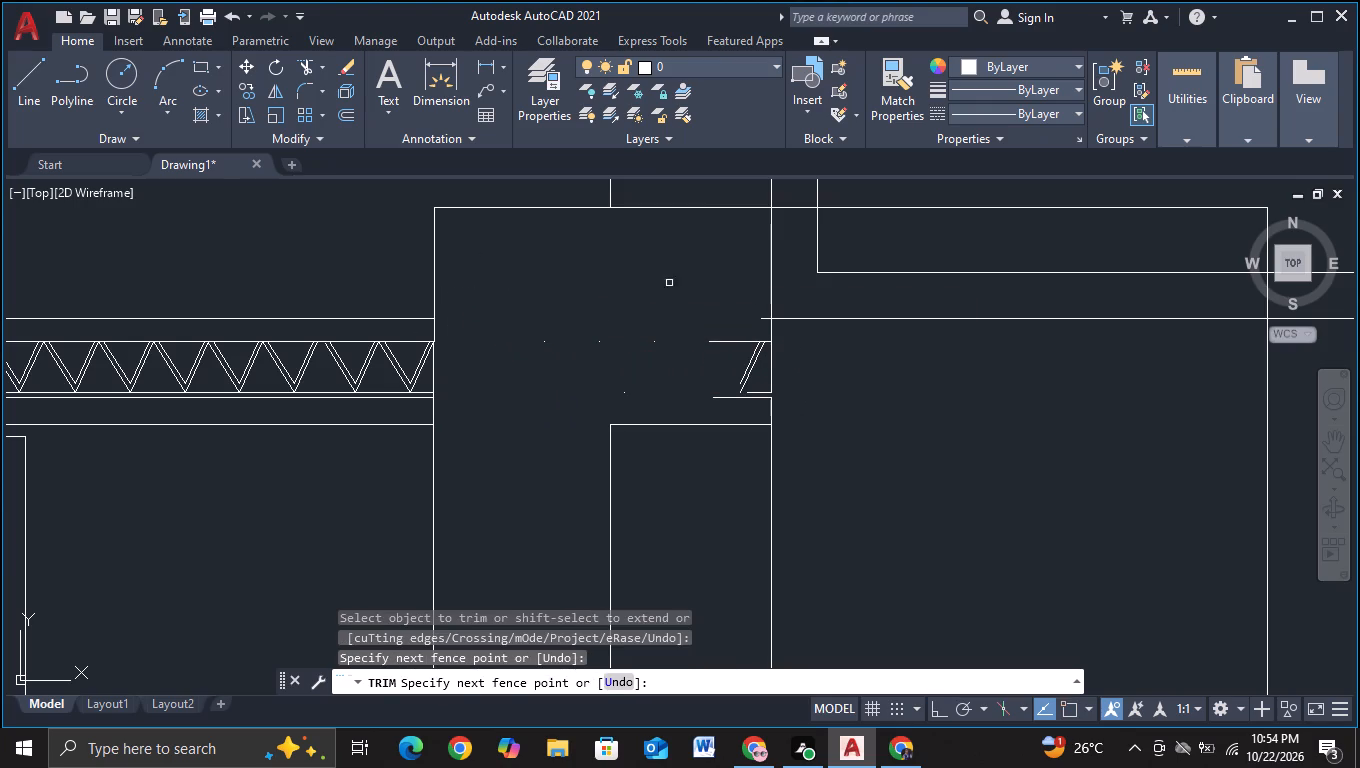
{"action": "left_click", "coordinate": [547, 342]}
{"action": "key", "text": "Escape"}
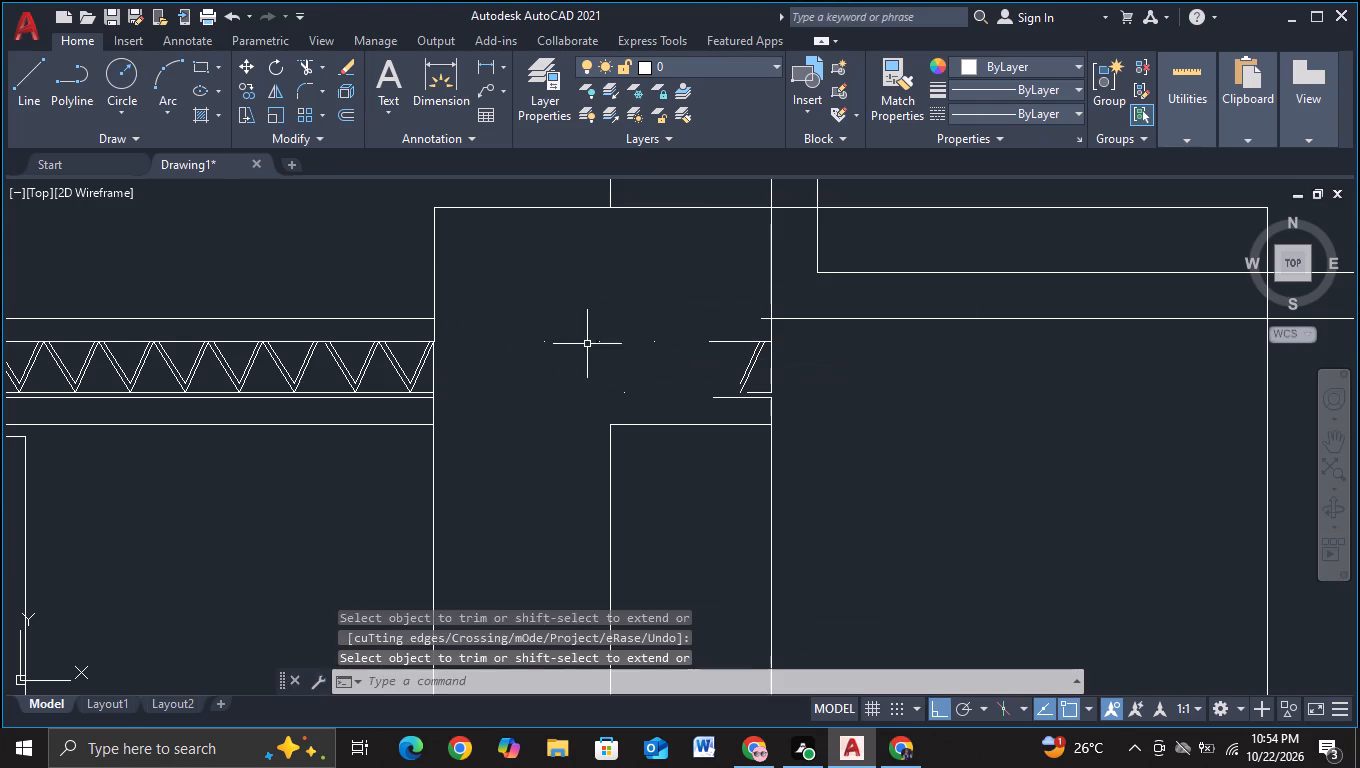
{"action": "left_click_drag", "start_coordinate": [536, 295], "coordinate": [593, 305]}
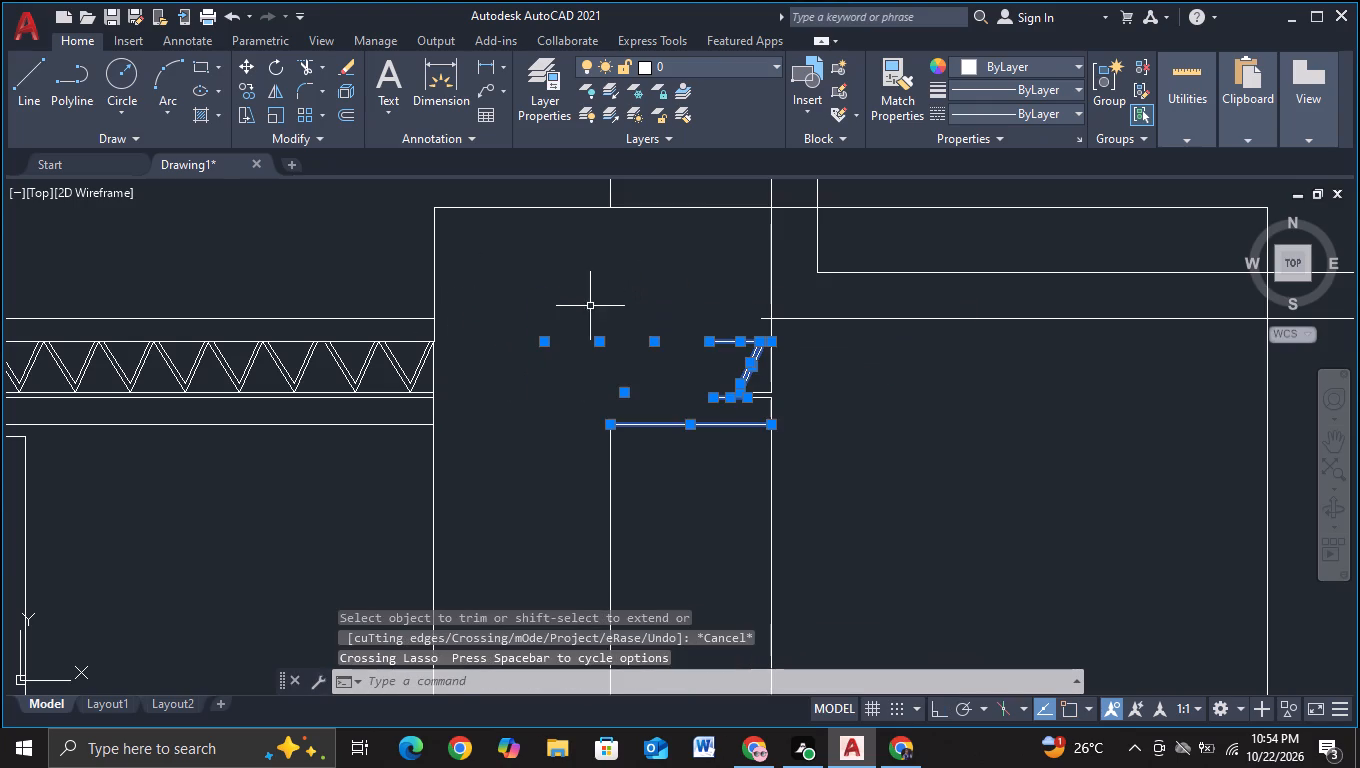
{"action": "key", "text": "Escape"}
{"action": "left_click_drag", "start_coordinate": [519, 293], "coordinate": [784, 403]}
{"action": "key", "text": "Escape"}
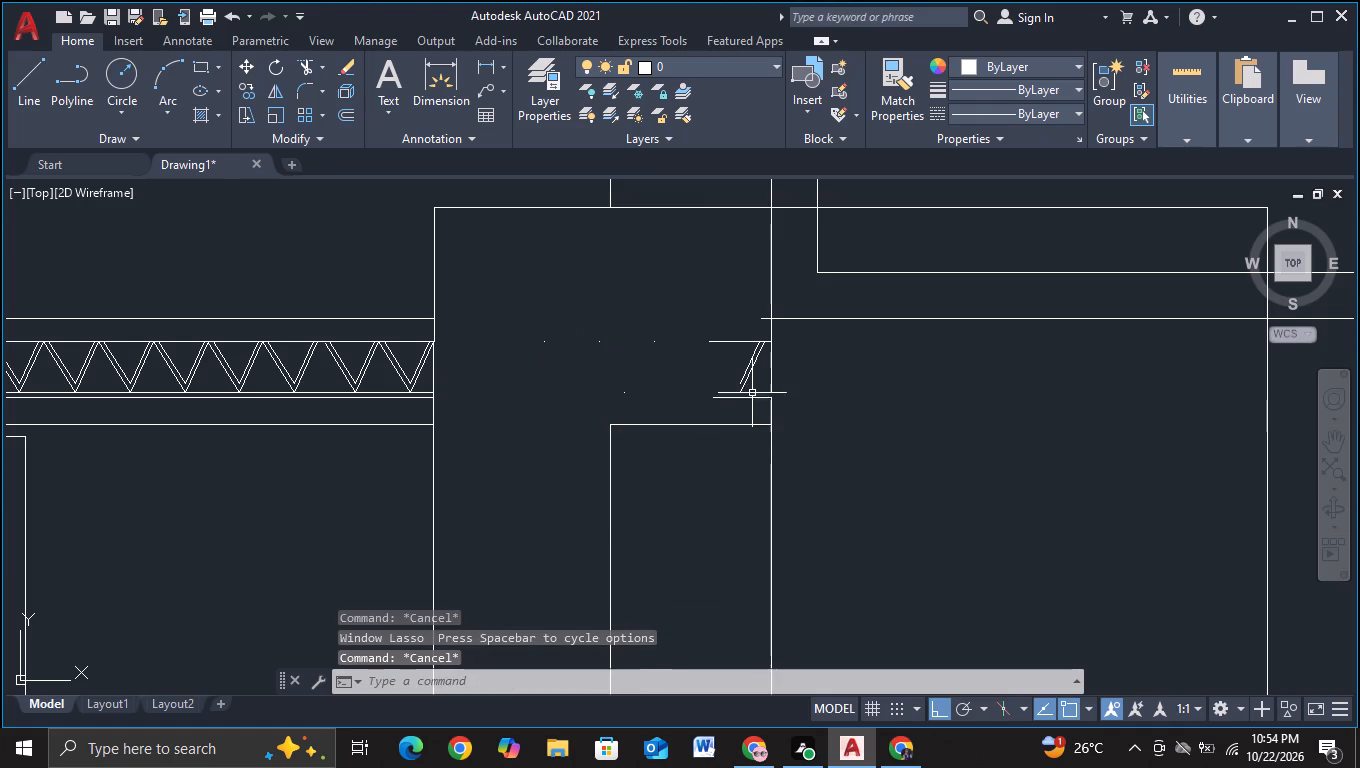
Erase the tiny leftover chord fragments inside the cleared part of the lower truss link.
{"action": "left_click_drag", "start_coordinate": [523, 309], "coordinate": [559, 307]}
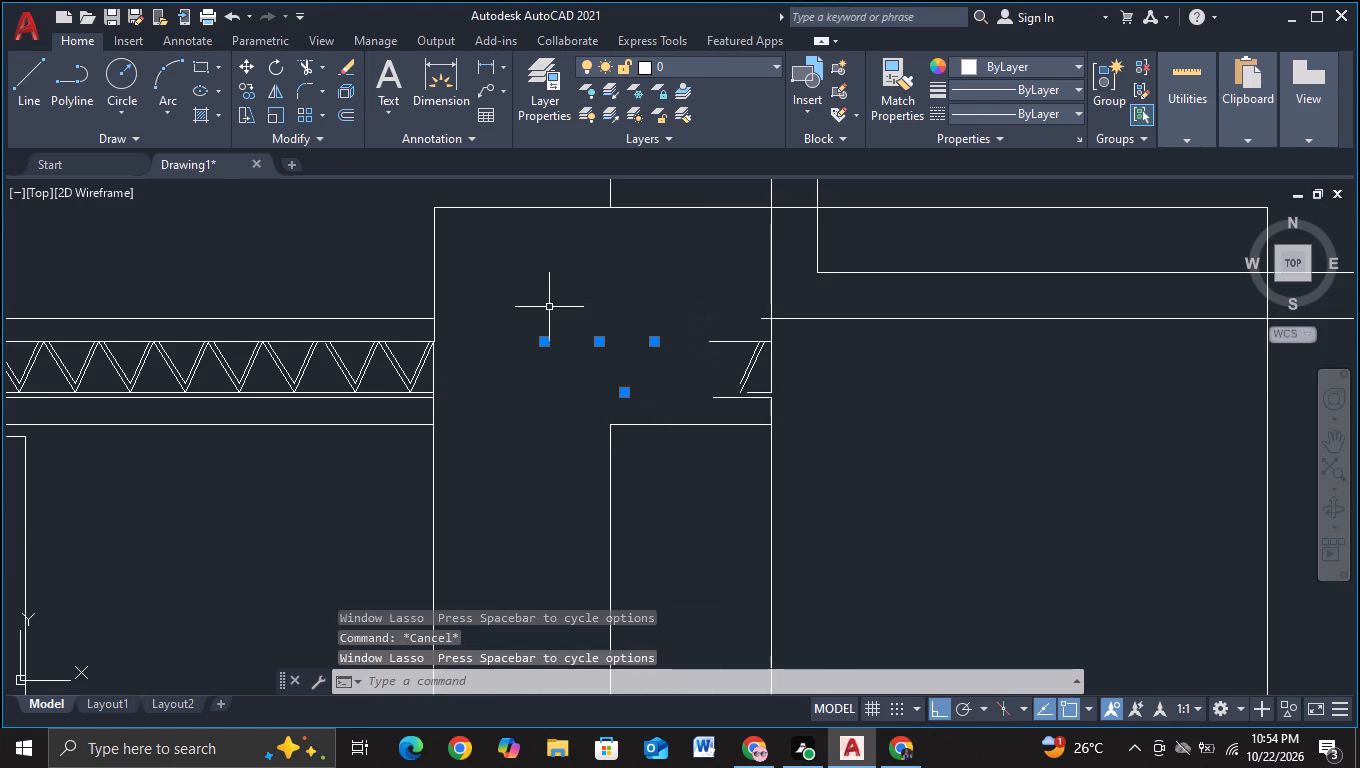
{"action": "key", "text": "Delete"}
Erase the leftover truss, chord and deck fragments at the far end of the cleared link inside the new block.
{"action": "scroll", "coordinate": [667, 347], "scroll_direction": "up", "scroll_amount": 1}
{"action": "left_click_drag", "start_coordinate": [696, 282], "coordinate": [694, 315]}
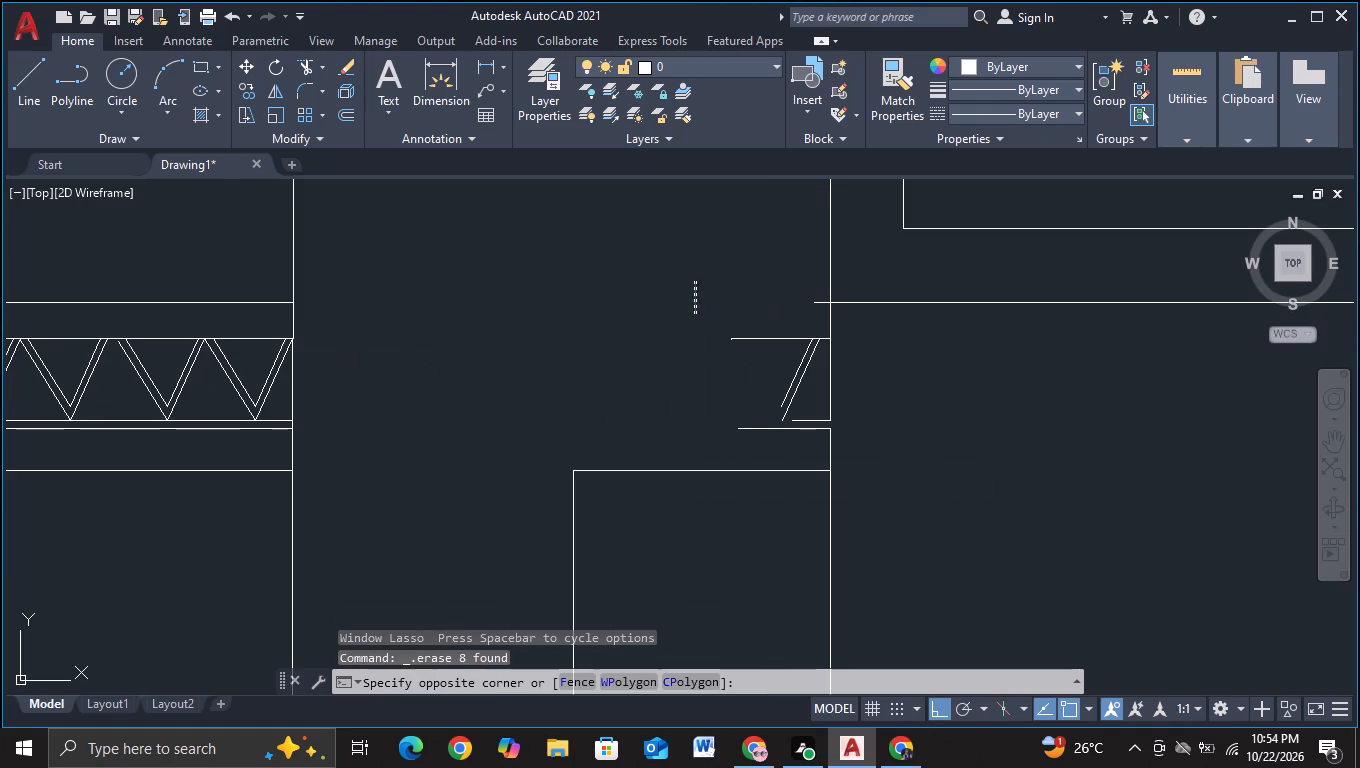
{"action": "left_click", "coordinate": [846, 467]}
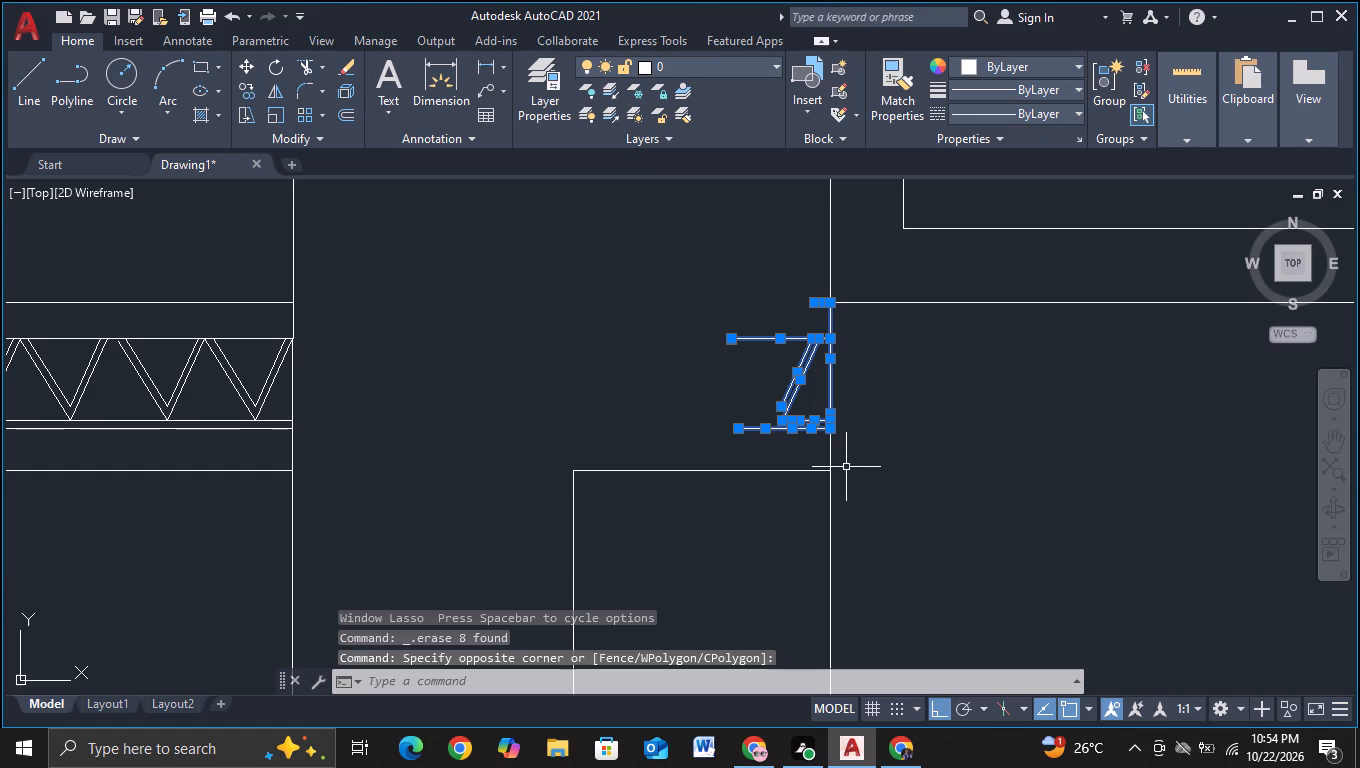
{"action": "key", "text": "Delete"}
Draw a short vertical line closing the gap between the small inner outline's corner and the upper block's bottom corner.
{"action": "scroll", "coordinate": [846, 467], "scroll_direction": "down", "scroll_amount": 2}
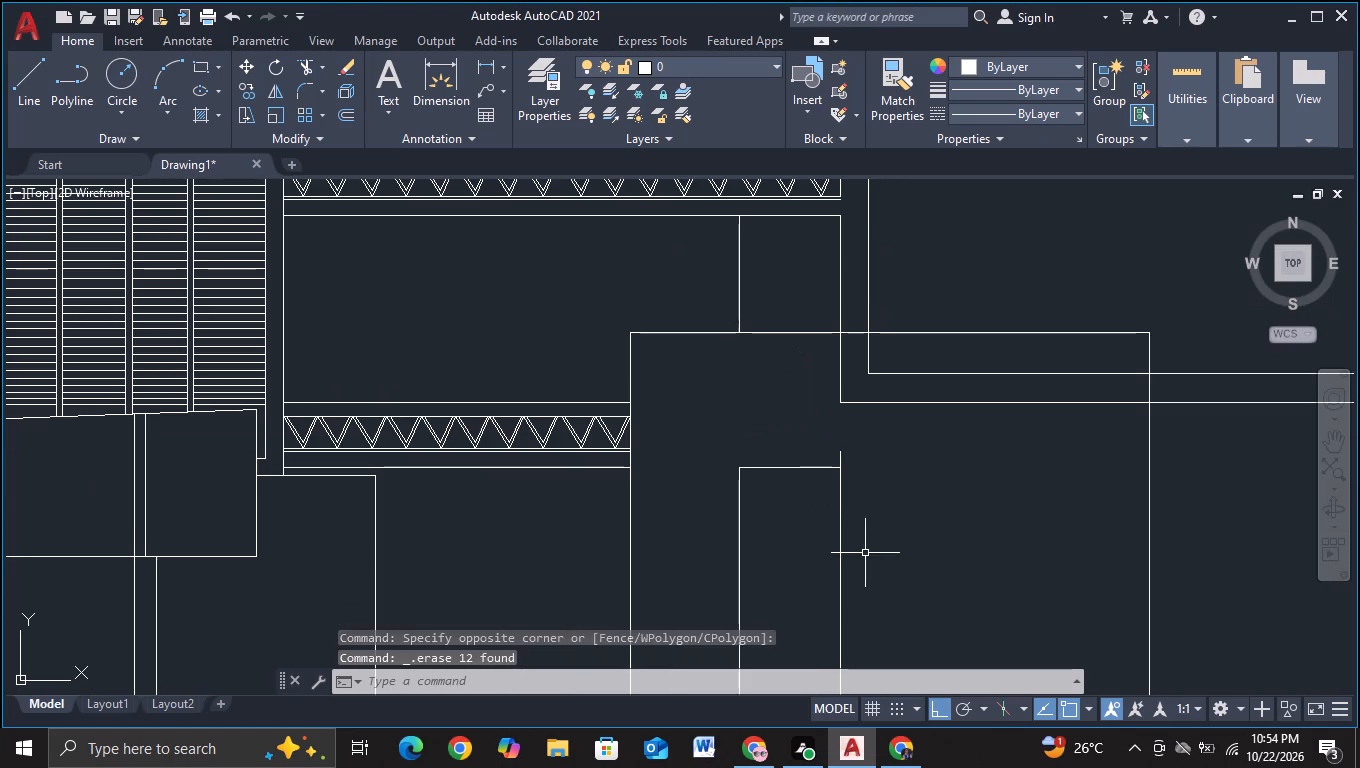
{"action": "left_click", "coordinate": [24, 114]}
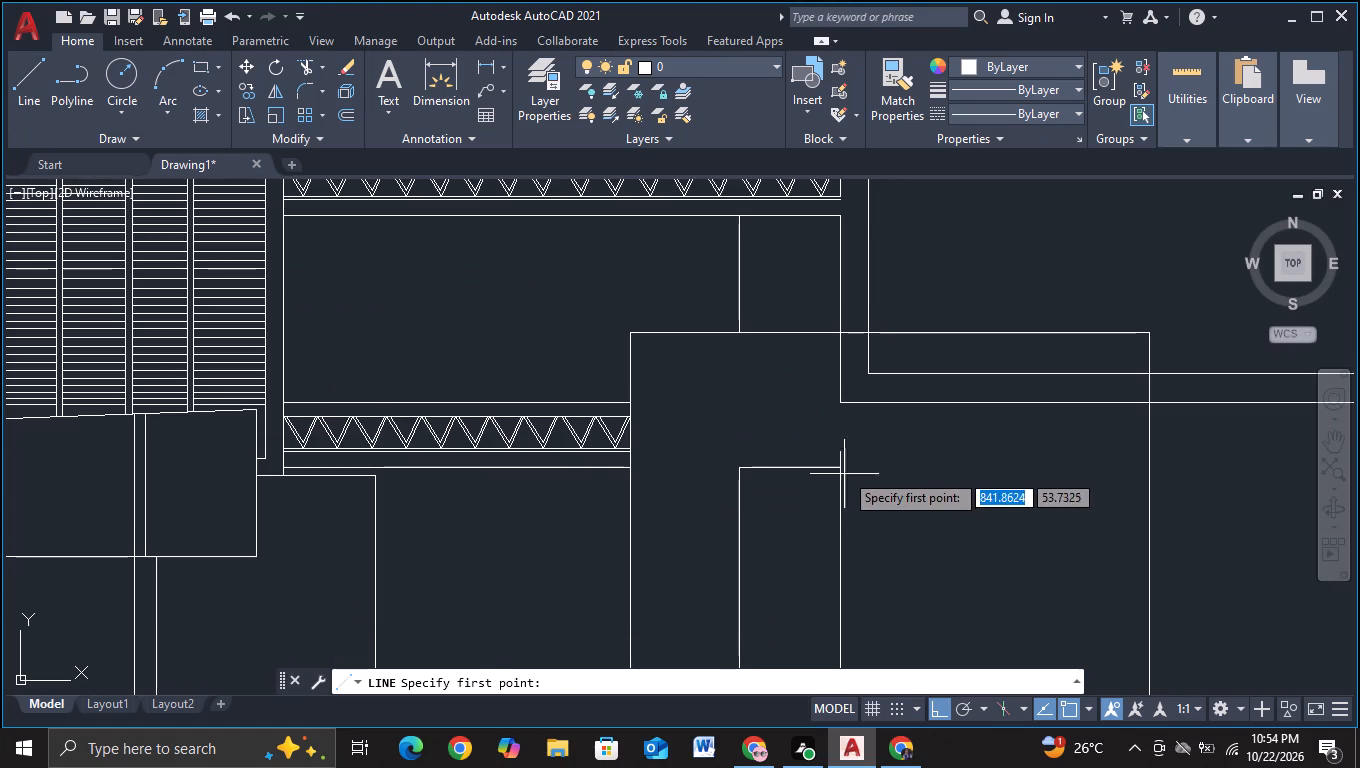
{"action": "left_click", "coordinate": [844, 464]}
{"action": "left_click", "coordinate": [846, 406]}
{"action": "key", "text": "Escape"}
Trim the new block's near vertical below the ground line and the small inner outline's verticals and top line inside the block.
{"action": "scroll", "coordinate": [903, 554], "scroll_direction": "down", "scroll_amount": 1}
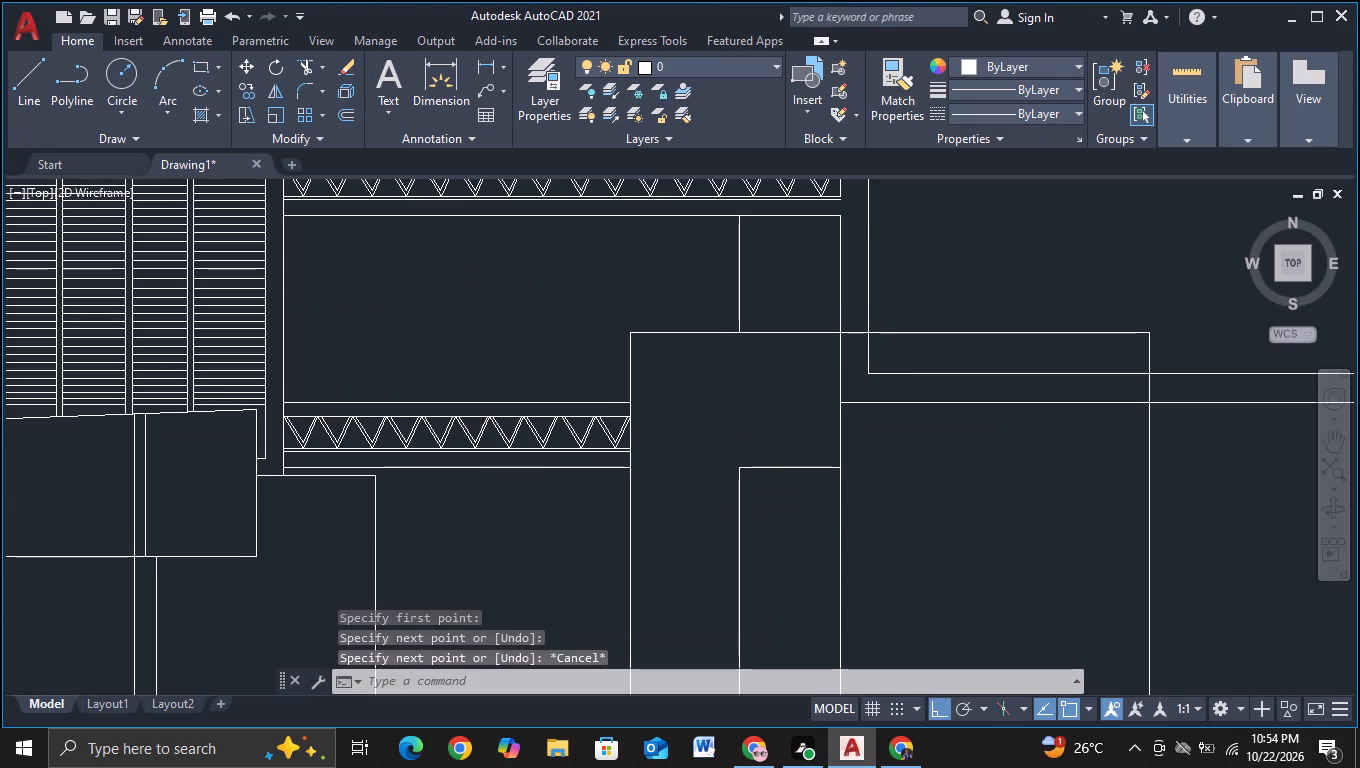
{"action": "middle_click_drag", "start_coordinate": [903, 554], "coordinate": [872, 492]}
{"action": "left_click", "coordinate": [42, 121]}
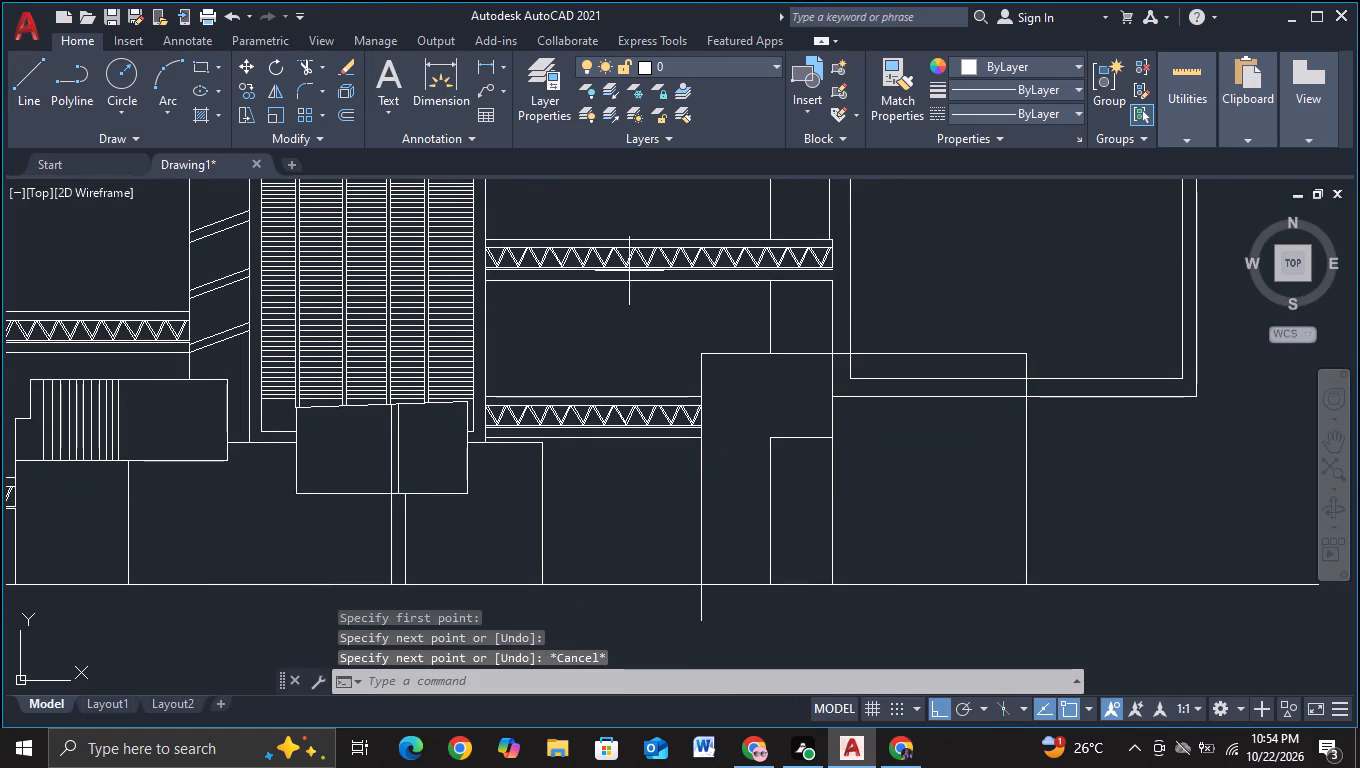
{"action": "key", "text": "Escape"}
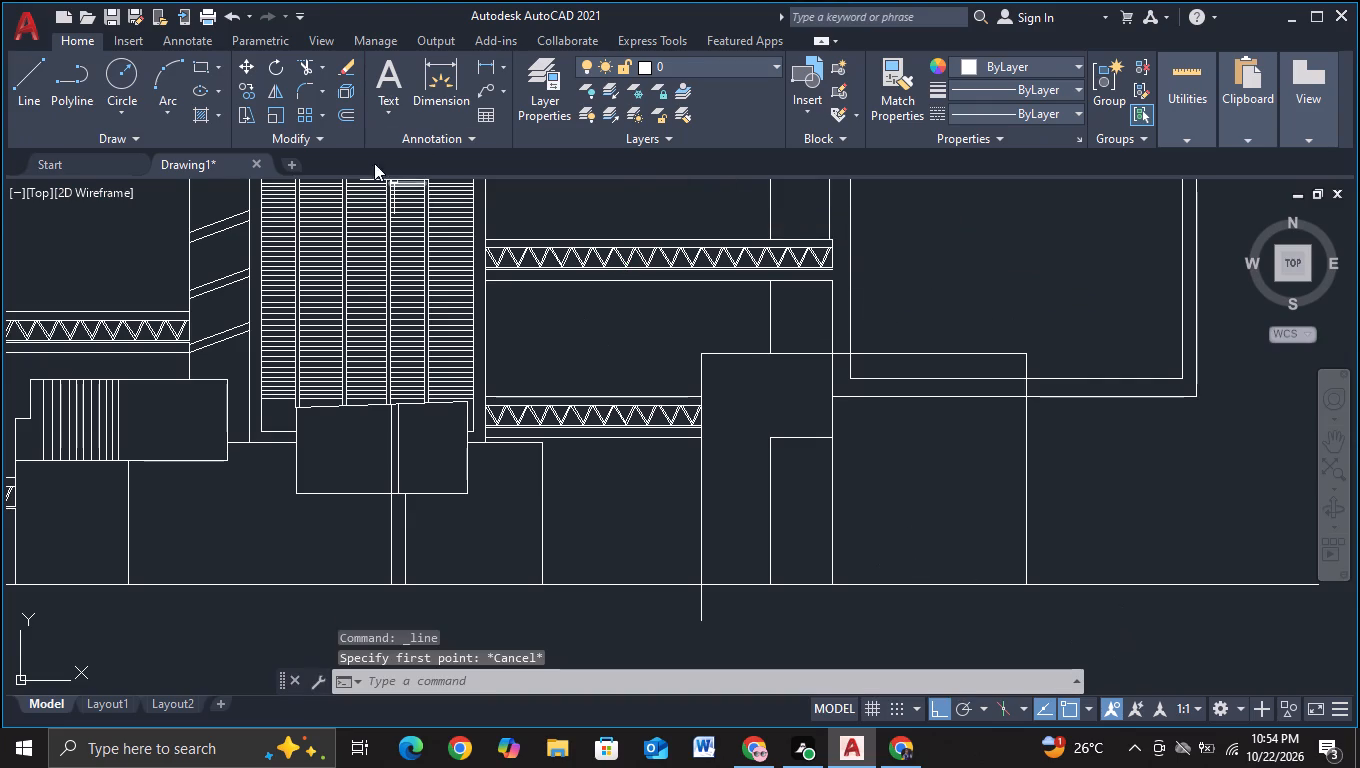
{"action": "left_click", "coordinate": [307, 61]}
{"action": "left_click_drag", "start_coordinate": [672, 602], "coordinate": [768, 602]}
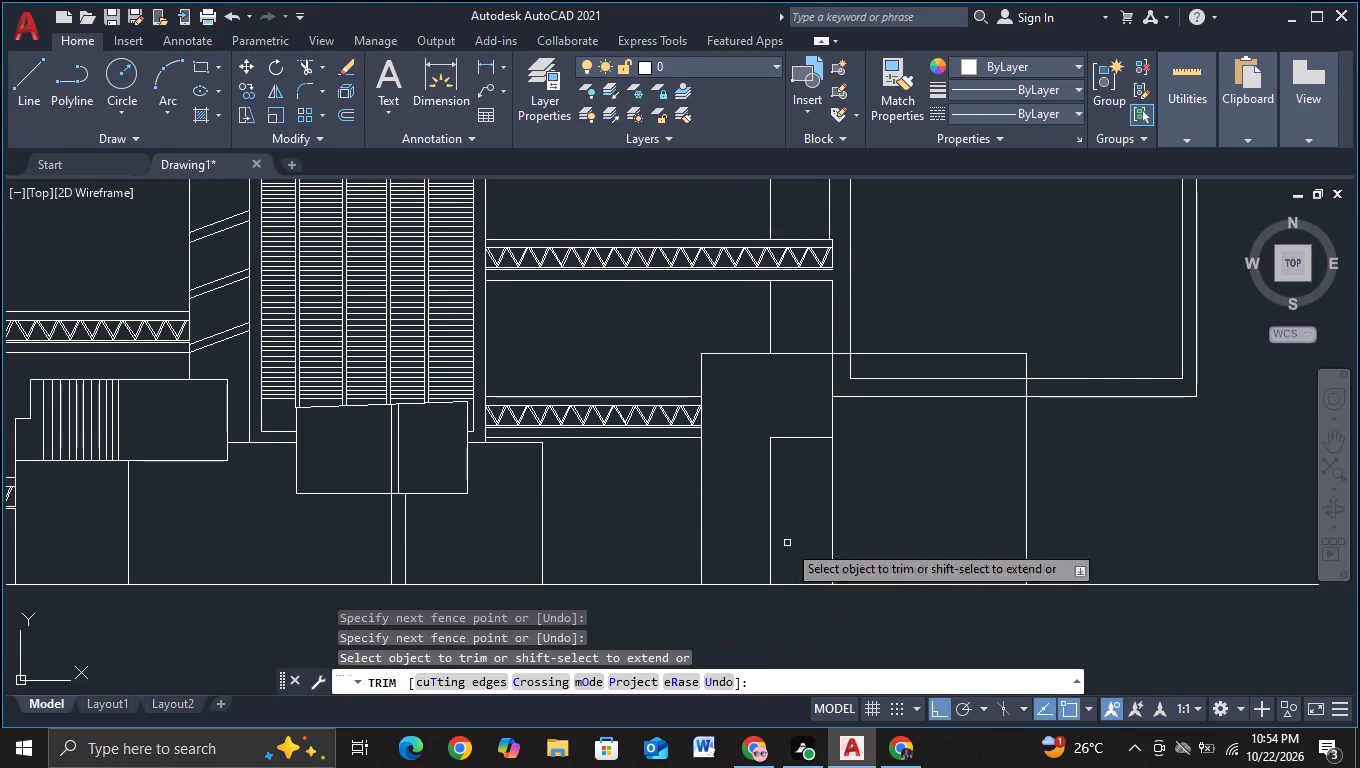
{"action": "left_click_drag", "start_coordinate": [750, 477], "coordinate": [867, 476]}
{"action": "left_click_drag", "start_coordinate": [785, 416], "coordinate": [793, 495]}
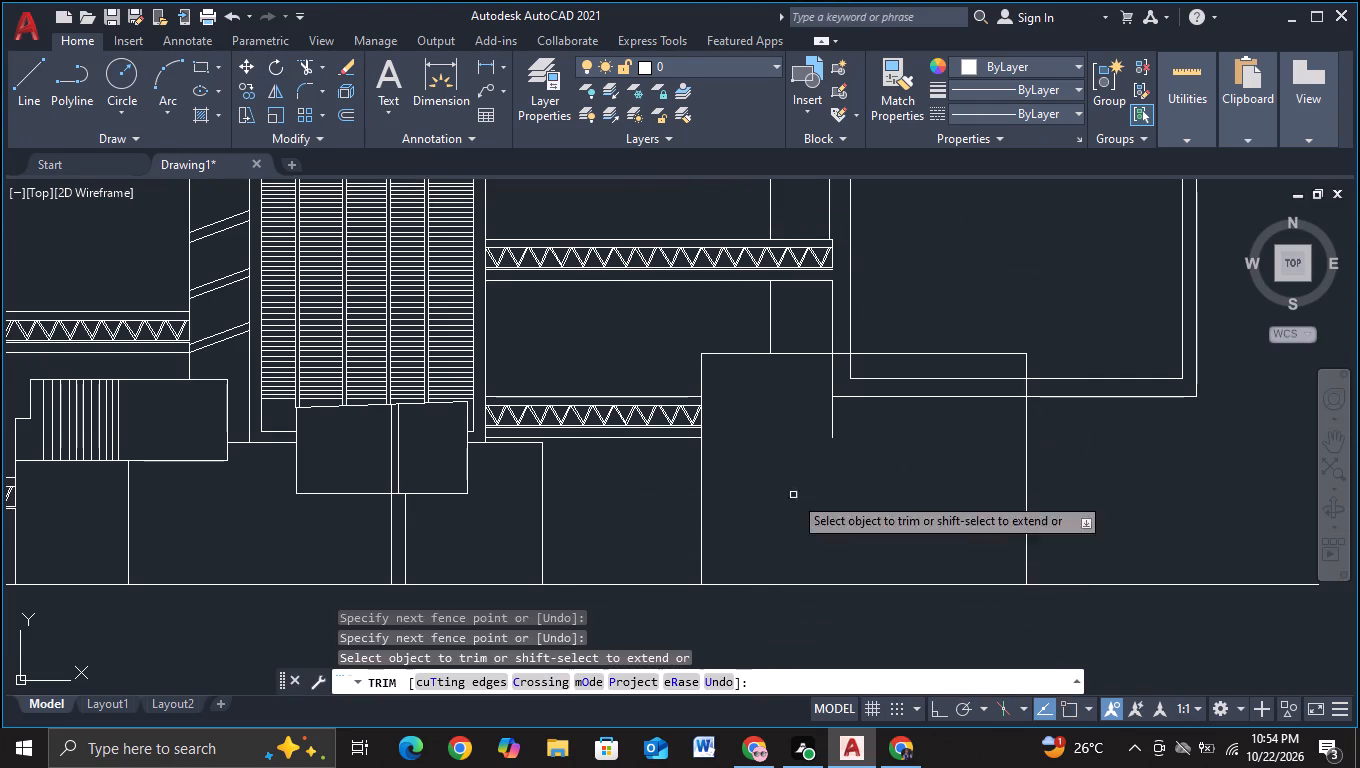
Trim the upper block's double outline where it crosses the new block, and clear the leftover vertical pieces inside.
{"action": "left_click_drag", "start_coordinate": [820, 382], "coordinate": [895, 383]}
{"action": "left_click_drag", "start_coordinate": [896, 372], "coordinate": [917, 437]}
{"action": "left_click_drag", "start_coordinate": [843, 425], "coordinate": [813, 425]}
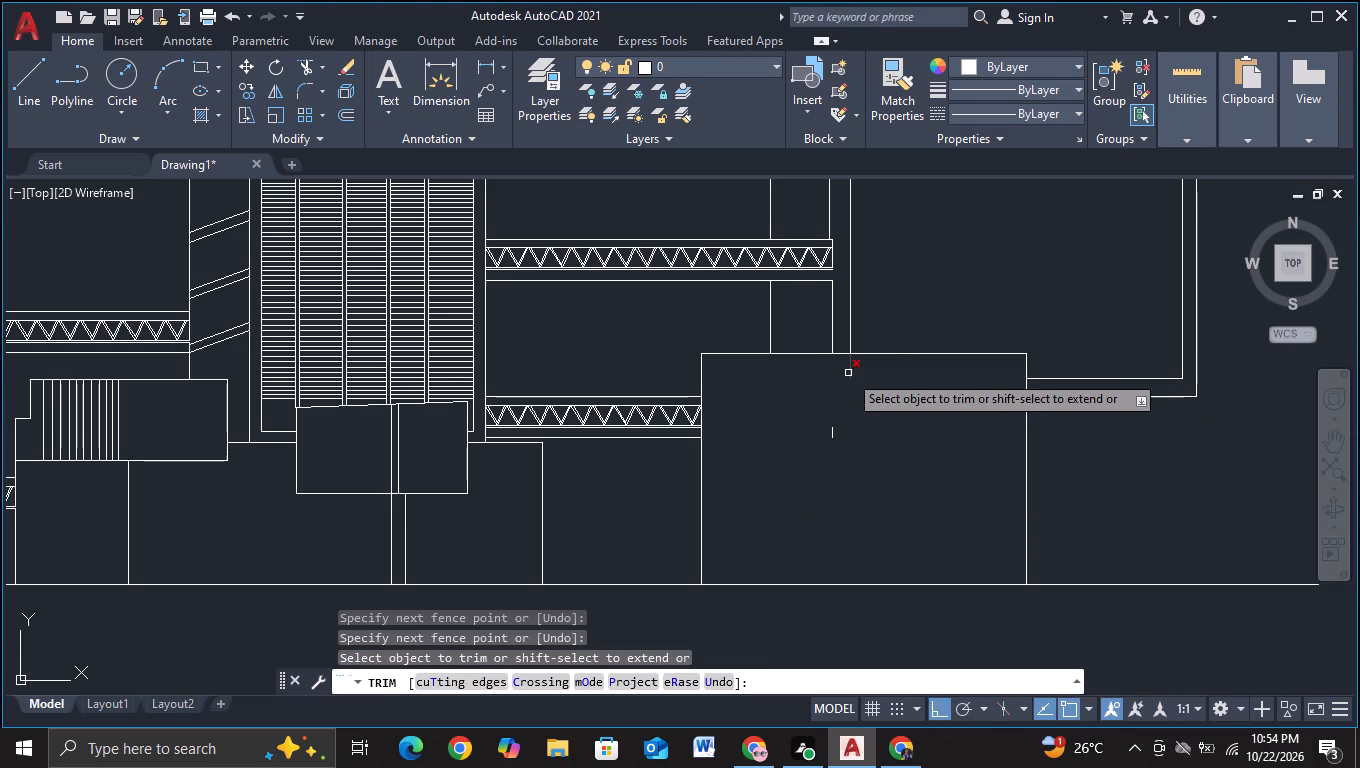
{"action": "left_click", "coordinate": [848, 373]}
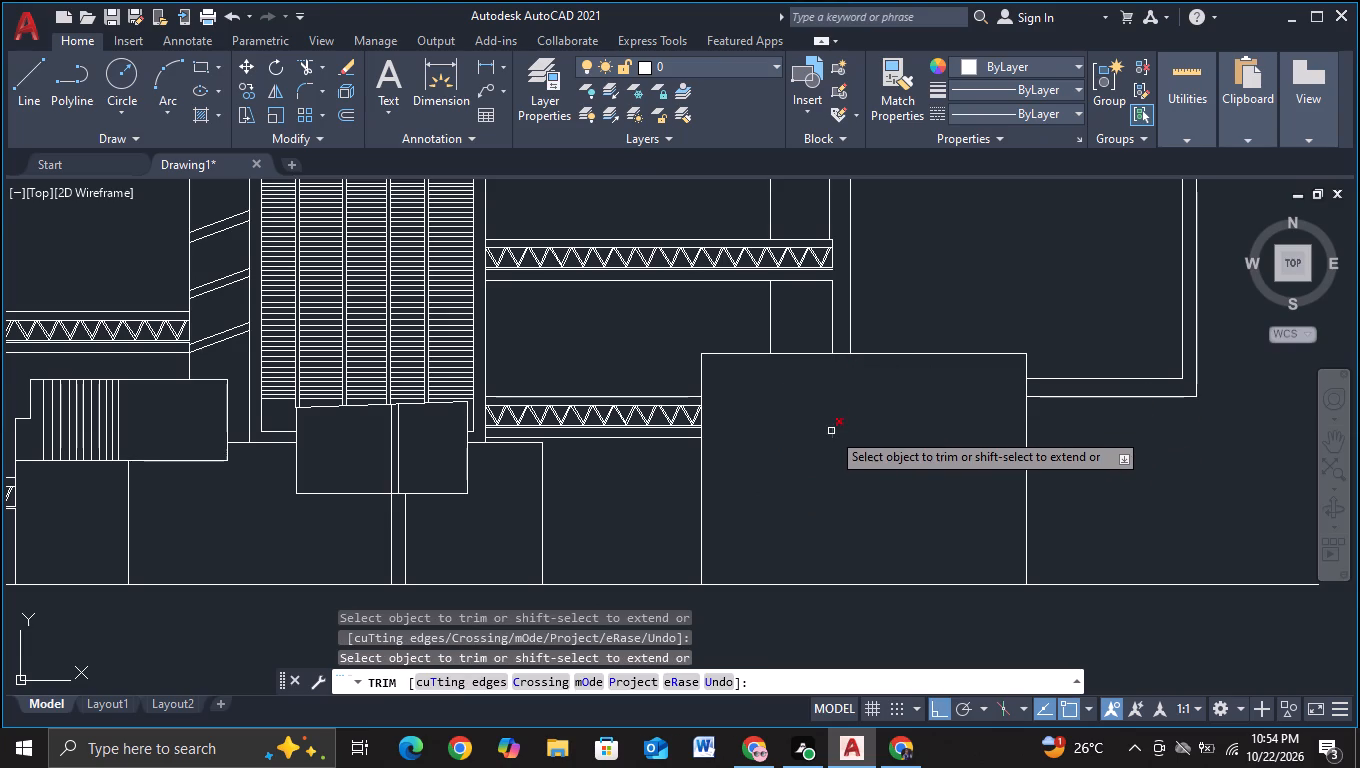
{"action": "left_click", "coordinate": [831, 431]}
{"action": "key", "text": "Escape"}
{"action": "key", "text": "Escape"}
{"action": "key", "text": "Escape"}
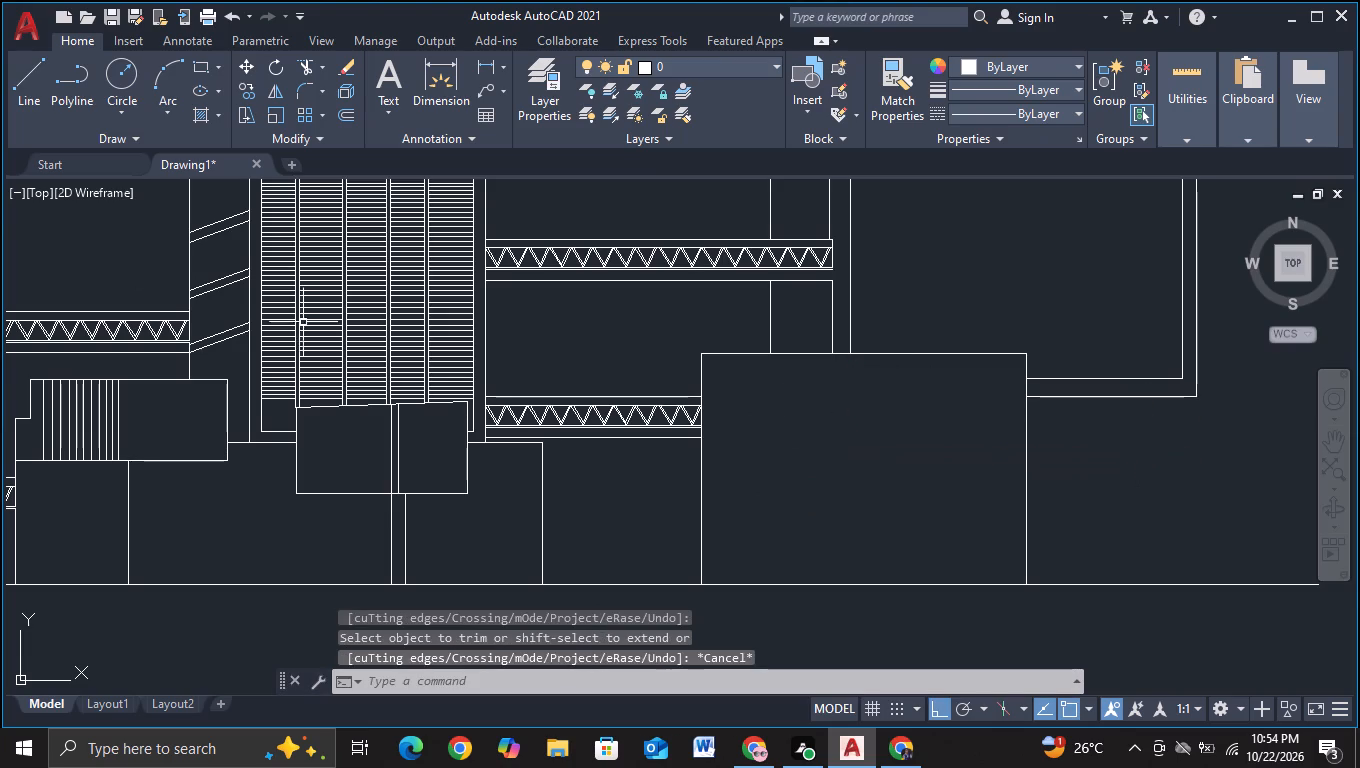
Draw an inner frame inside the new block with lines about 68 units up, 86 units across, and down past the ground line.
{"action": "left_click", "coordinate": [25, 99]}
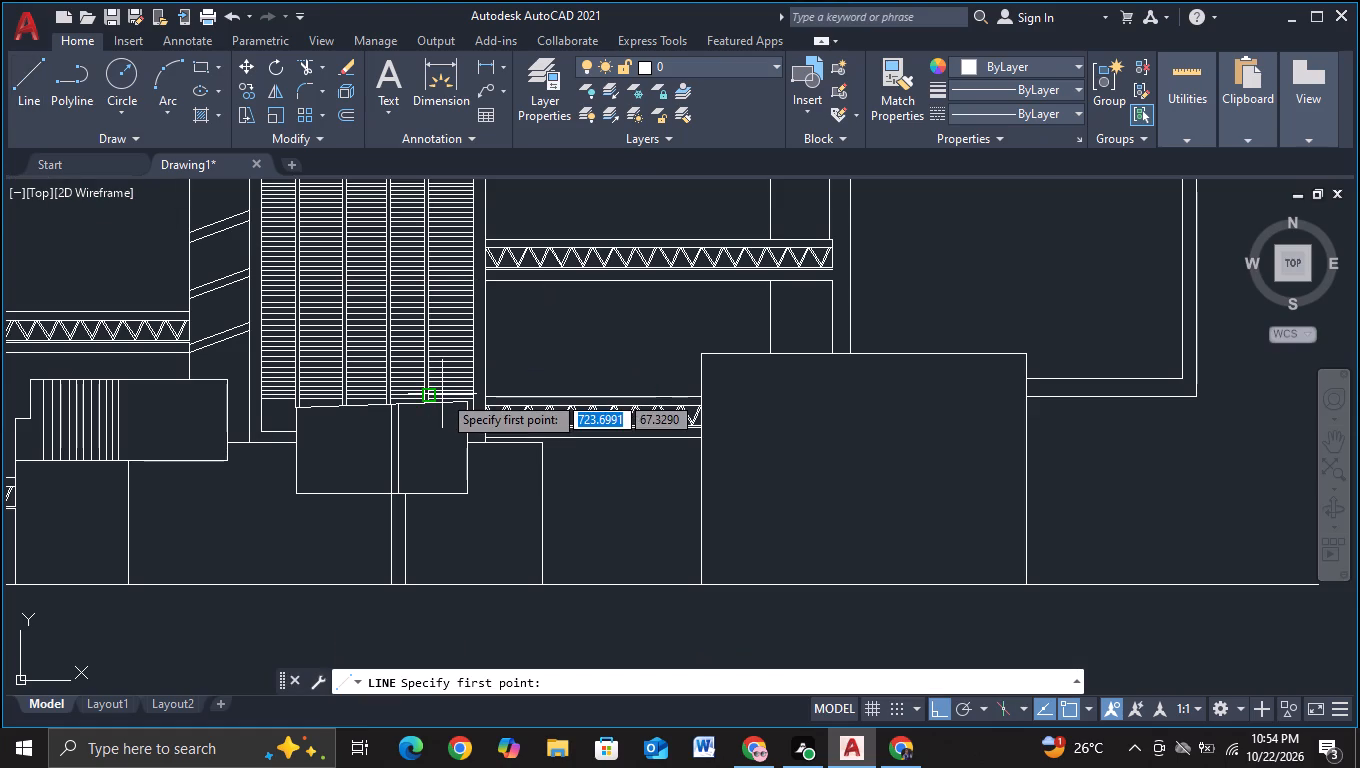
{"action": "middle_click_drag", "start_coordinate": [741, 564], "coordinate": [739, 498]}
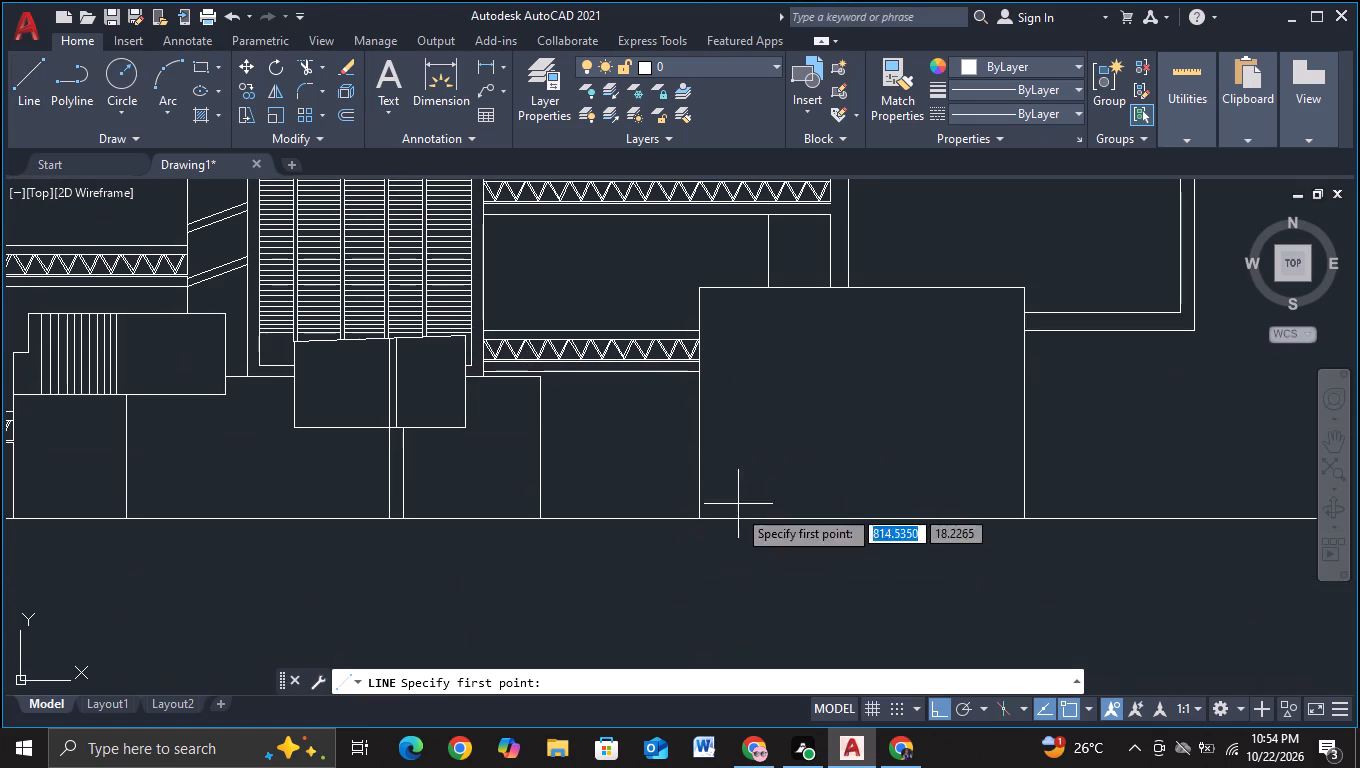
{"action": "left_click", "coordinate": [712, 536]}
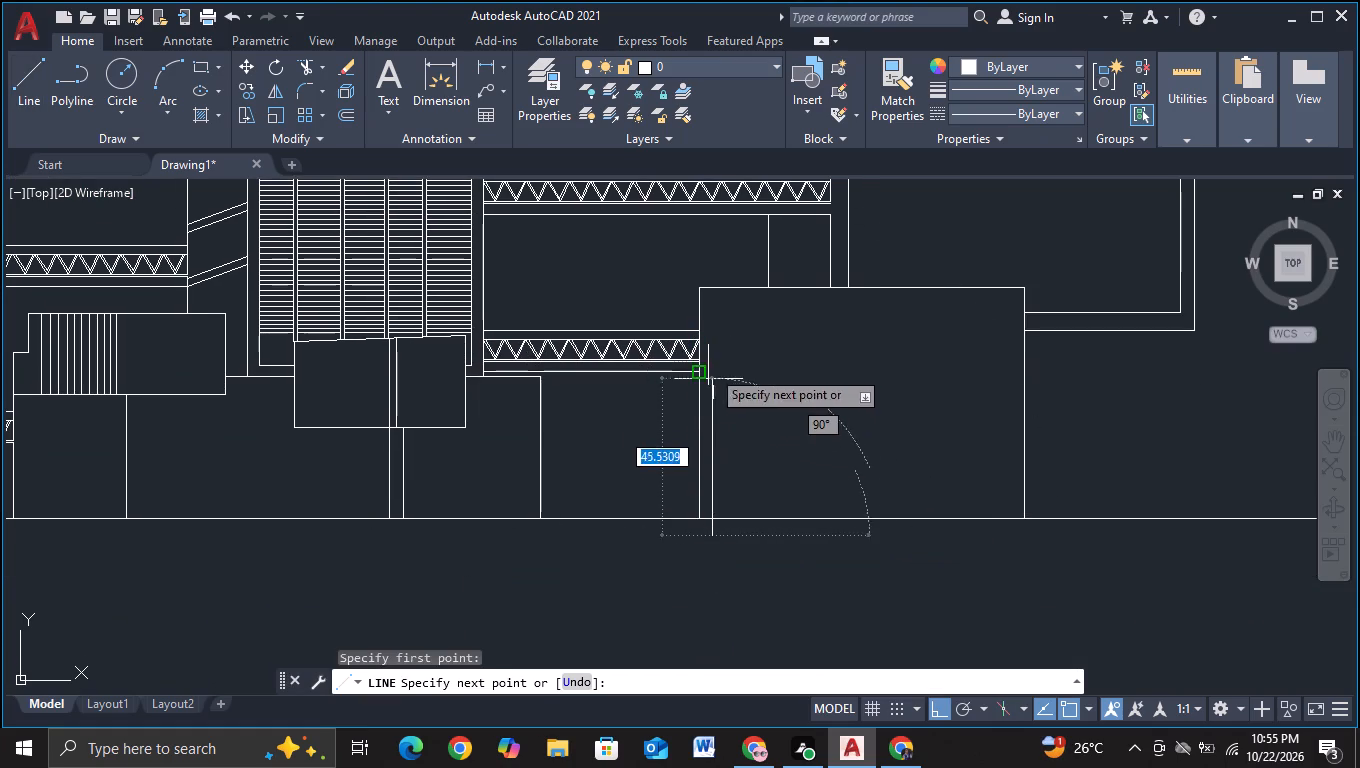
{"action": "scroll", "coordinate": [710, 304], "scroll_direction": "up", "scroll_amount": 2}
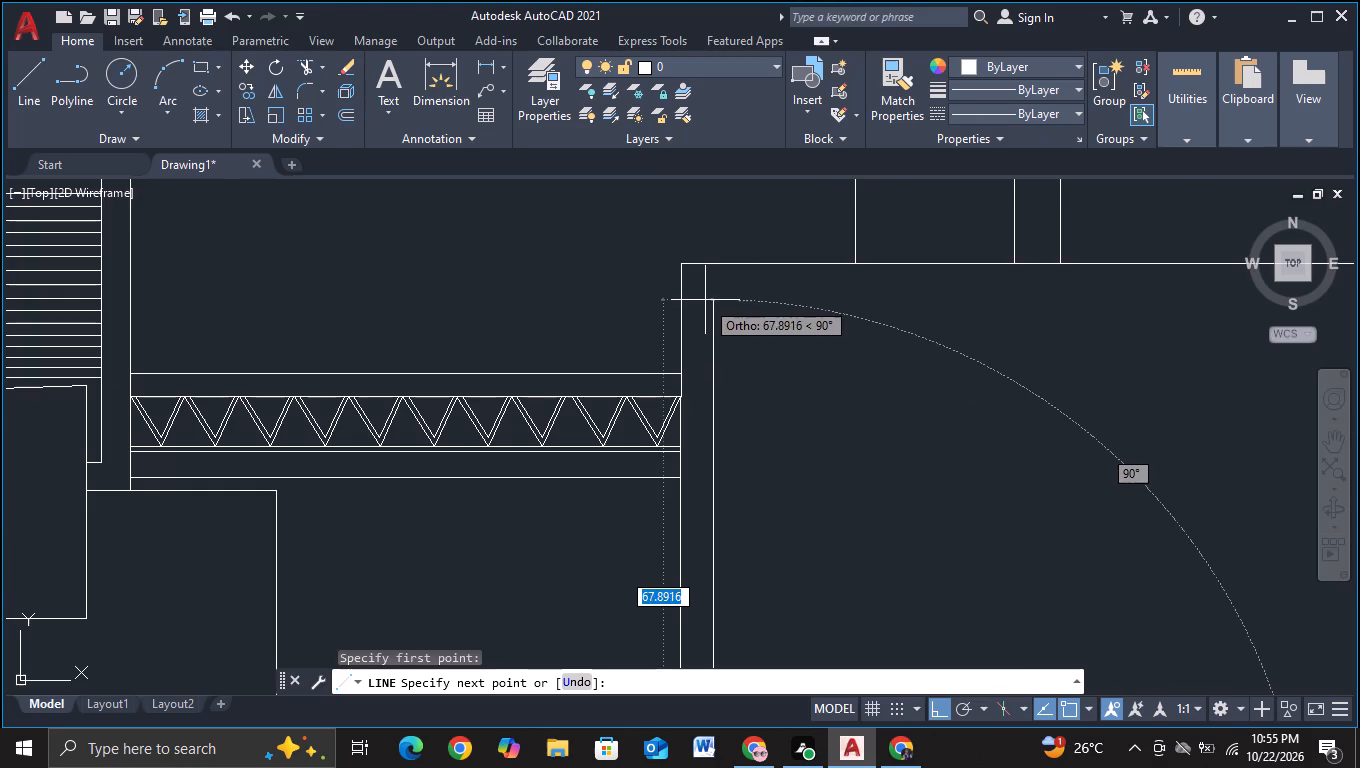
{"action": "left_click", "coordinate": [705, 300]}
{"action": "middle_click_drag", "start_coordinate": [1023, 334], "coordinate": [485, 364]}
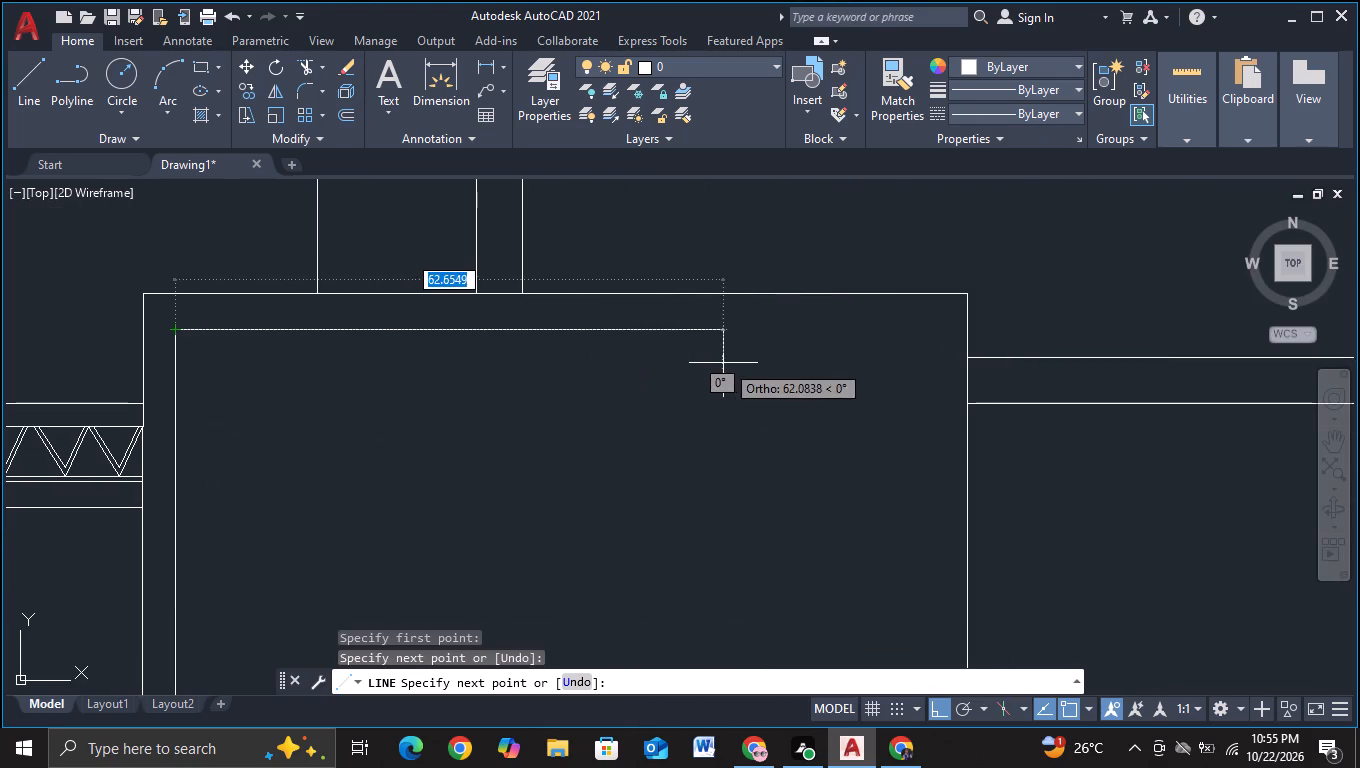
{"action": "left_click", "coordinate": [928, 347]}
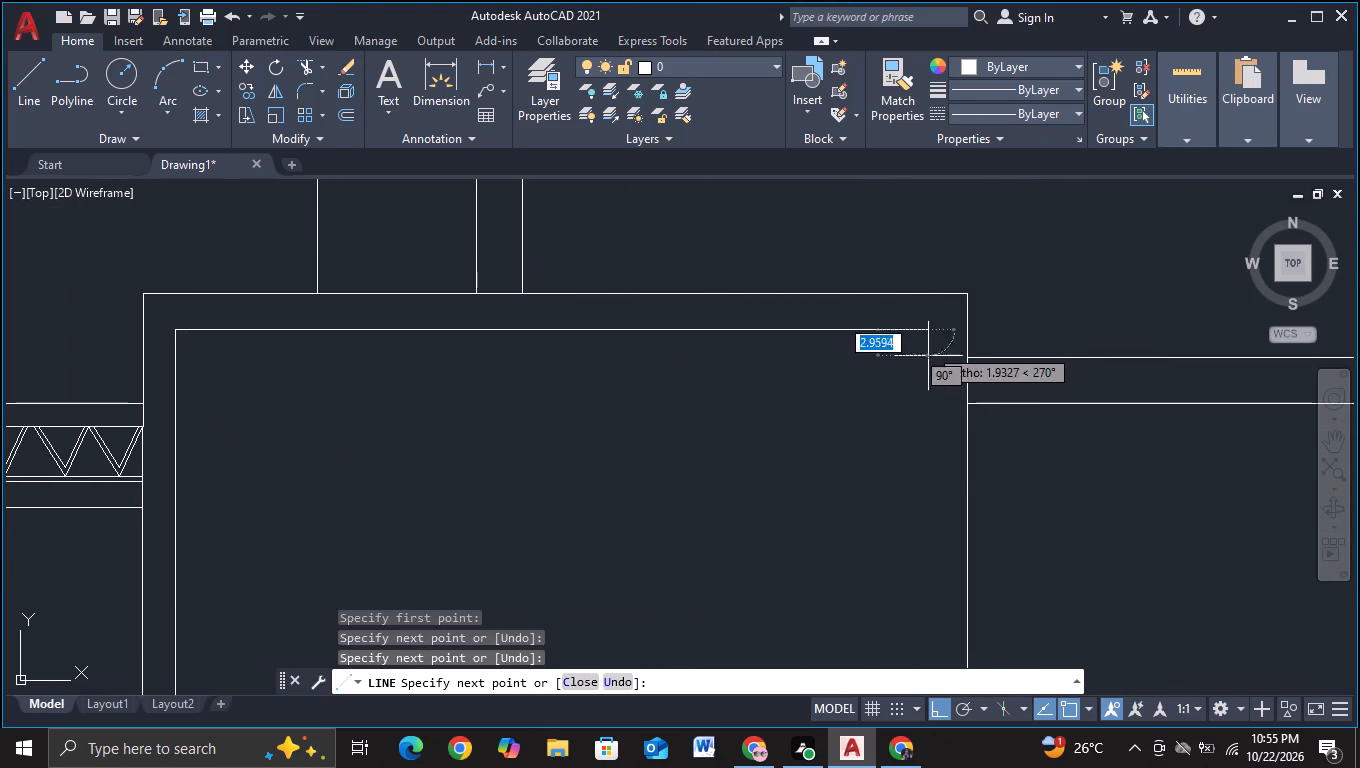
{"action": "middle_click_drag", "start_coordinate": [933, 455], "coordinate": [941, 288]}
{"action": "scroll", "coordinate": [941, 324], "scroll_direction": "down", "scroll_amount": 2}
{"action": "middle_click_drag", "start_coordinate": [946, 415], "coordinate": [937, 382]}
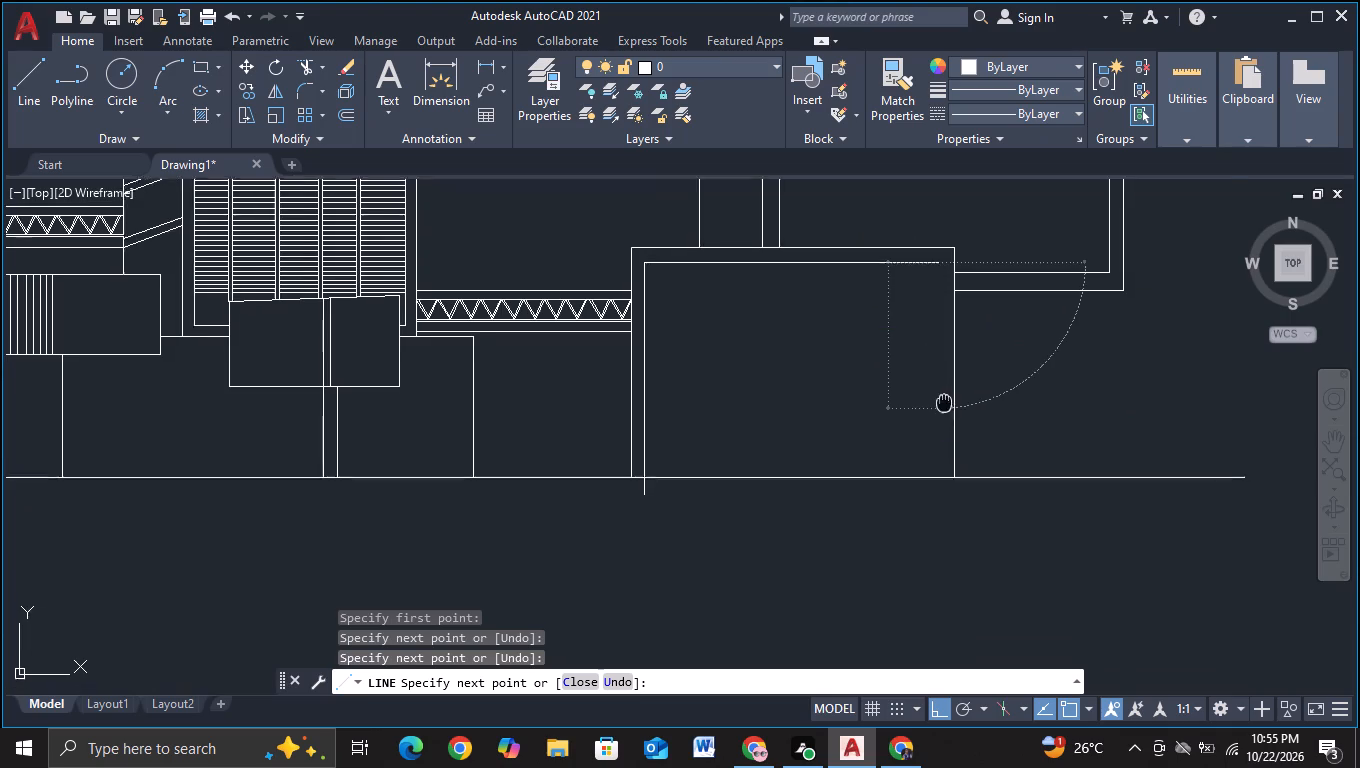
{"action": "middle_click_drag", "start_coordinate": [937, 382], "coordinate": [925, 353]}
{"action": "left_click", "coordinate": [916, 488]}
{"action": "key", "text": "Escape"}
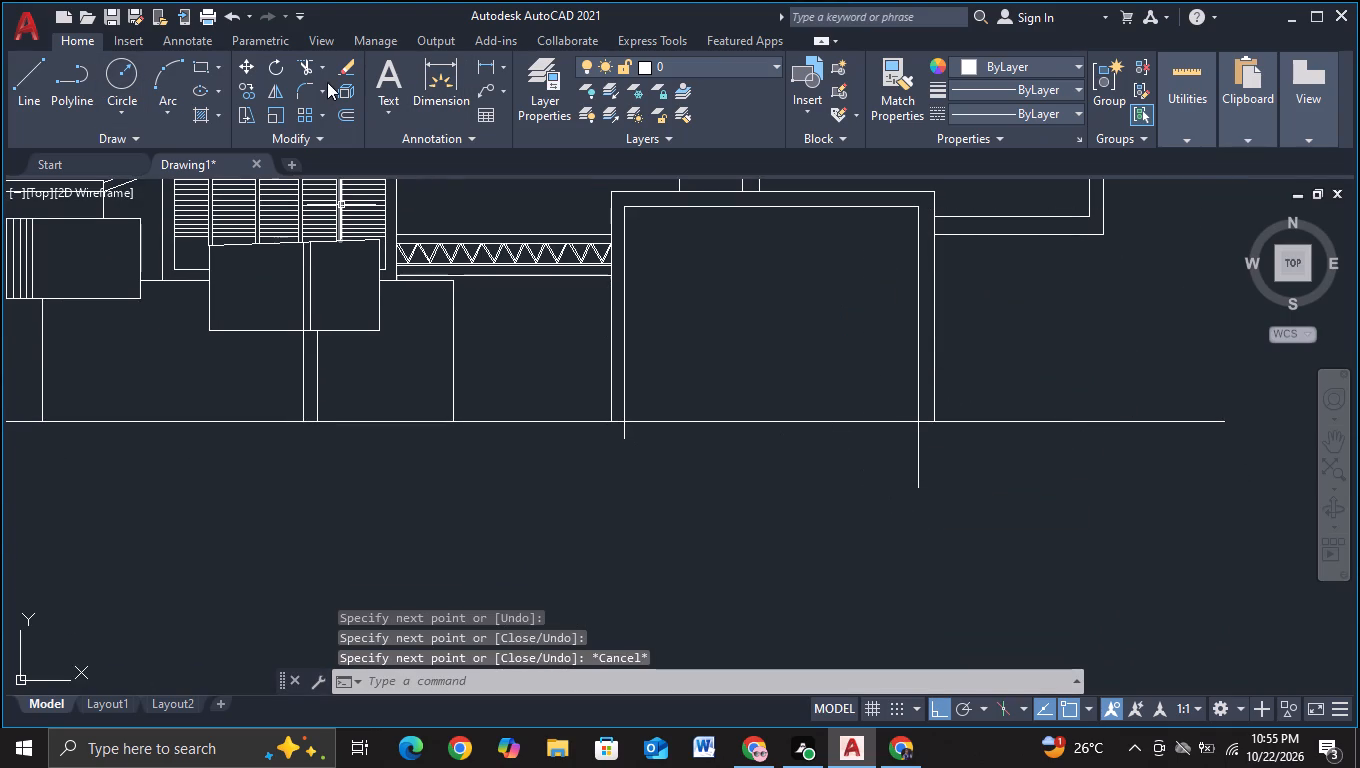
Trim the inner frame's two vertical ends that extend below the ground line.
{"action": "left_click", "coordinate": [311, 74]}
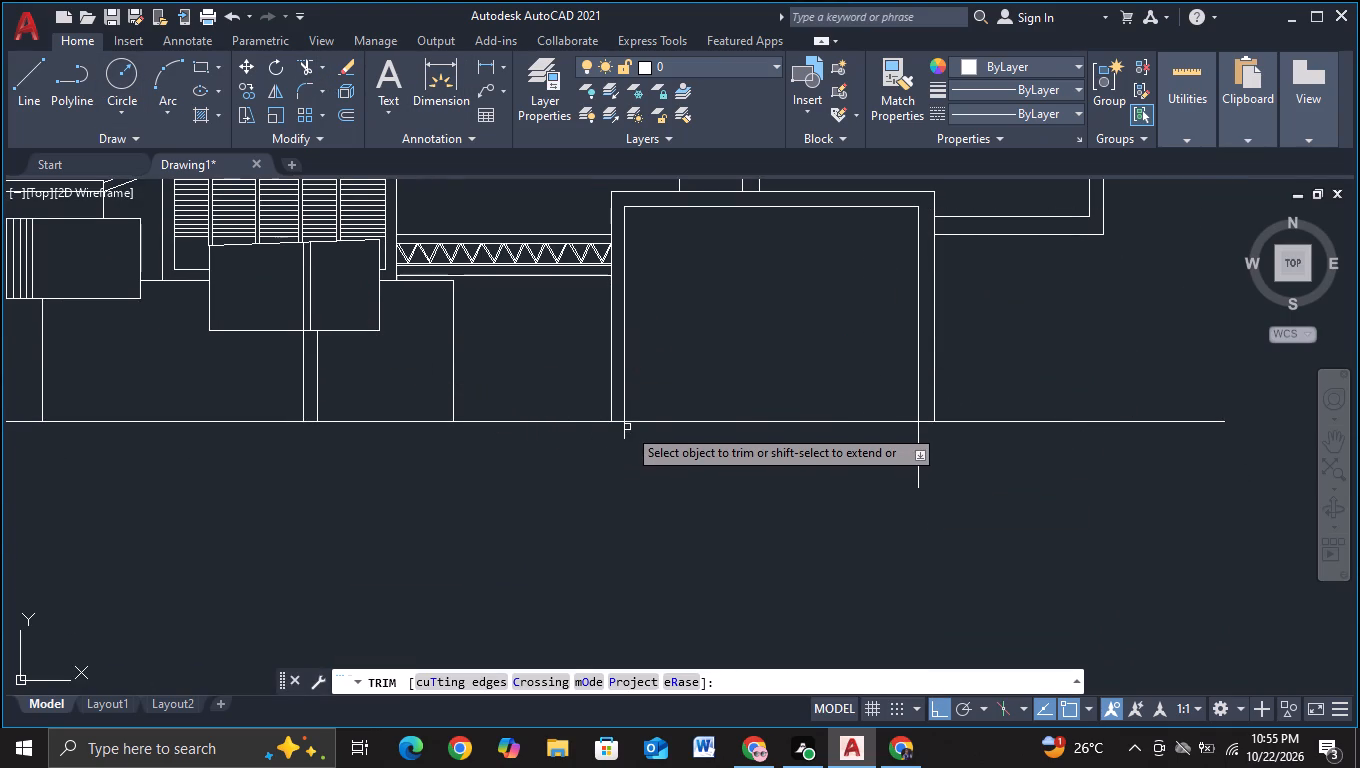
{"action": "left_click", "coordinate": [617, 434]}
{"action": "left_click", "coordinate": [1009, 448]}
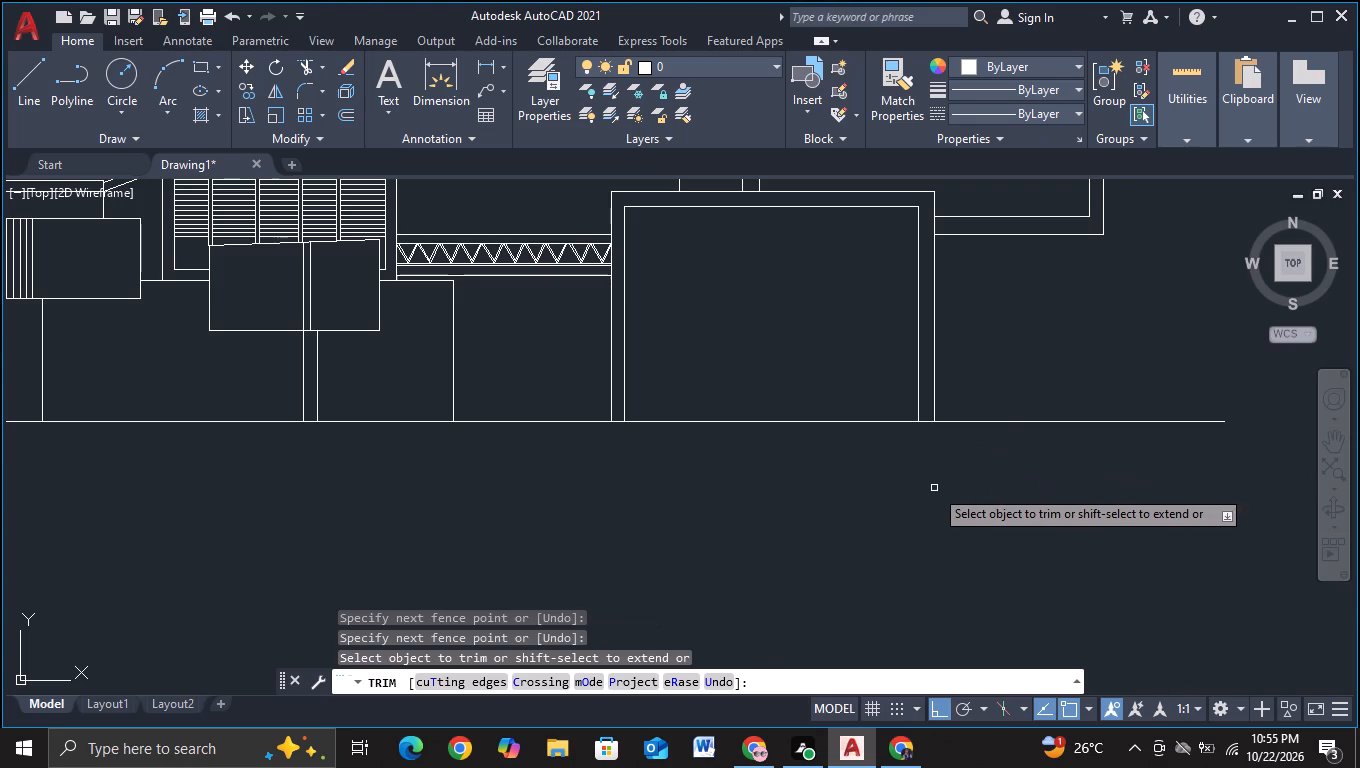
{"action": "key", "text": "Escape"}
Copy the inner frame's top line straight down 14 times, about 4 units apart, to fill the ground-level block with louvre lines.
{"action": "scroll", "coordinate": [934, 488], "scroll_direction": "down", "scroll_amount": 2}
{"action": "middle_click_drag", "start_coordinate": [924, 503], "coordinate": [891, 532]}
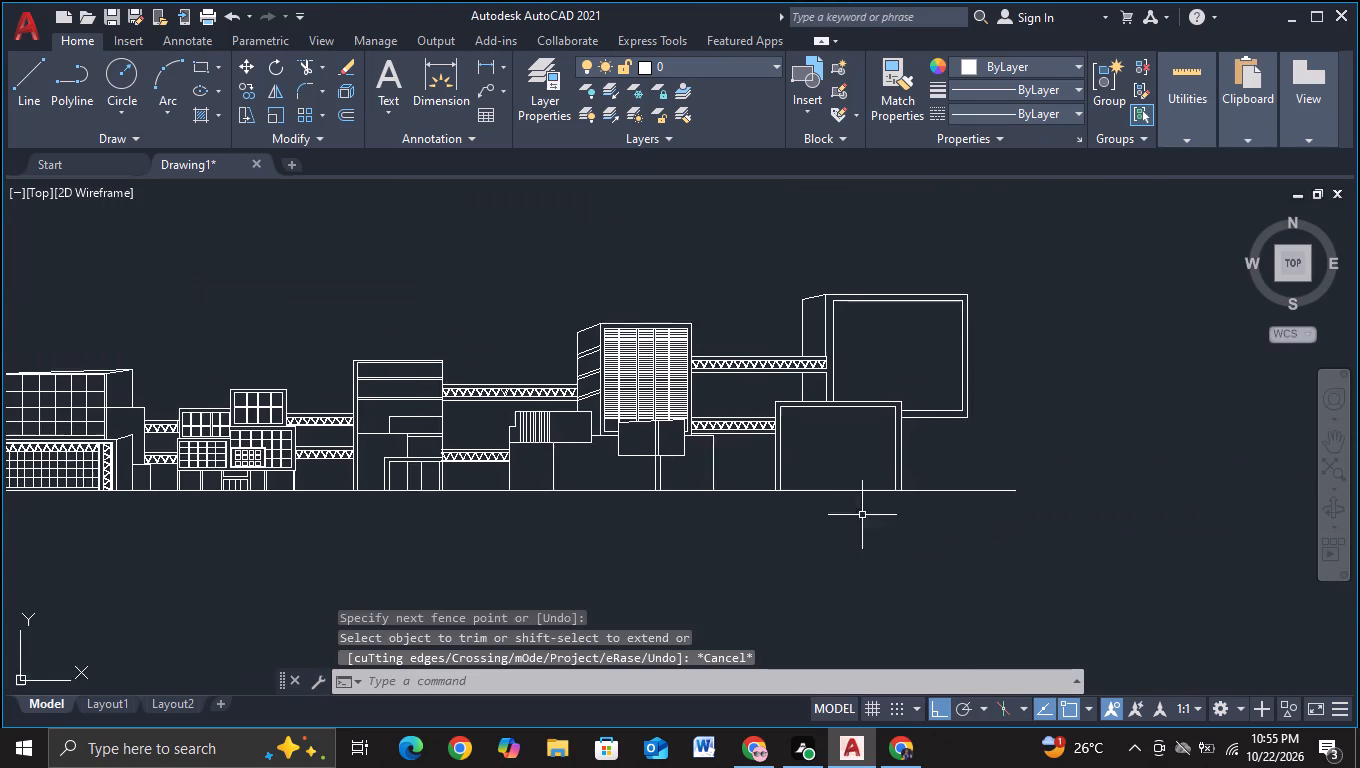
{"action": "scroll", "coordinate": [845, 474], "scroll_direction": "up", "scroll_amount": 2}
{"action": "left_click", "coordinate": [833, 307]}
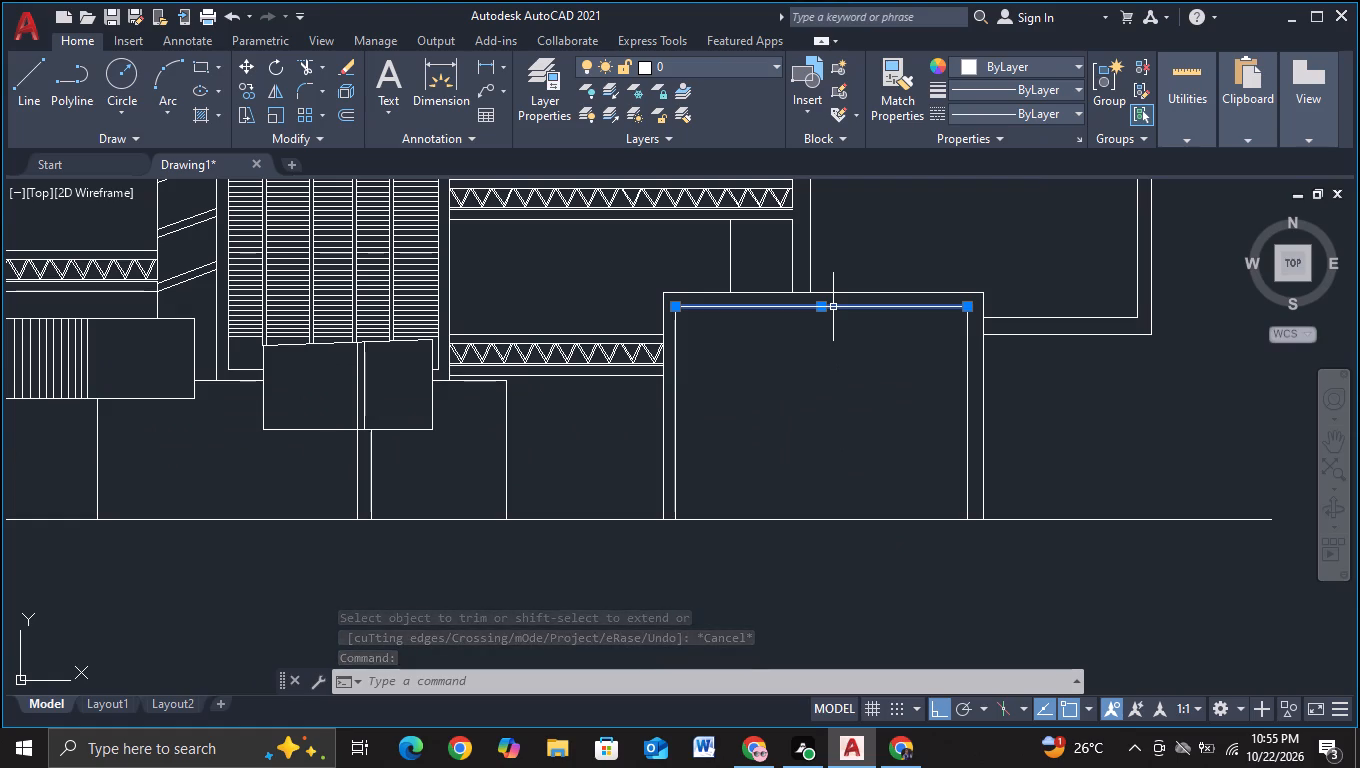
{"action": "key", "text": "c"}
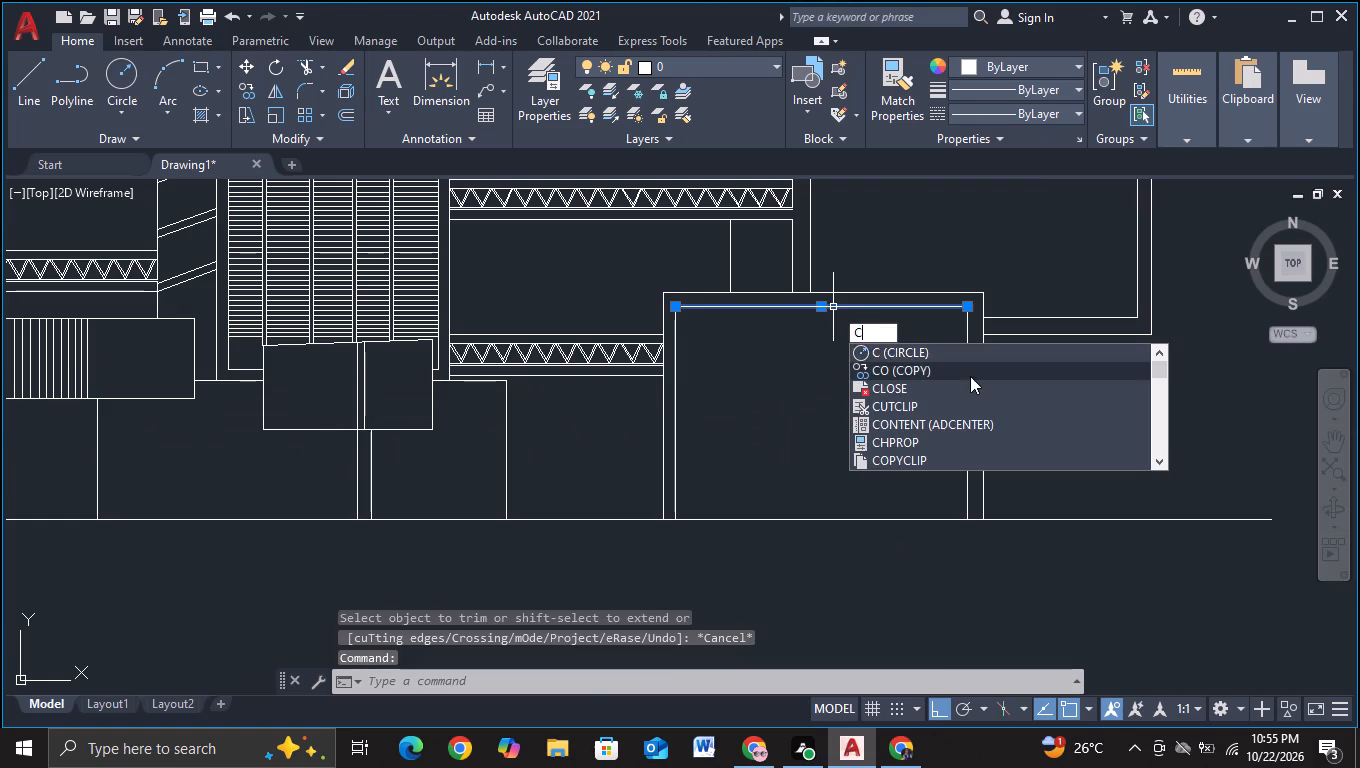
{"action": "left_click", "coordinate": [970, 376]}
{"action": "left_click", "coordinate": [905, 325]}
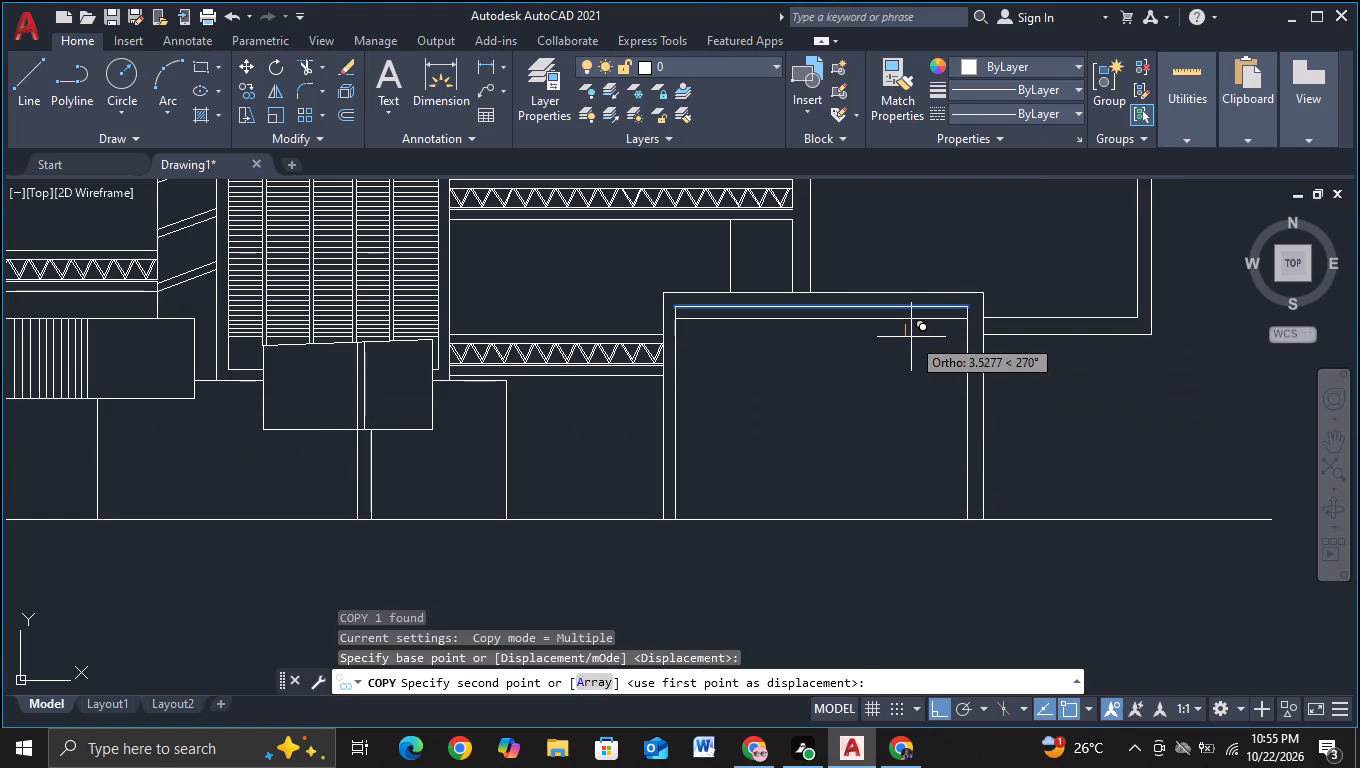
{"action": "left_click", "coordinate": [911, 335]}
{"action": "left_click", "coordinate": [913, 347]}
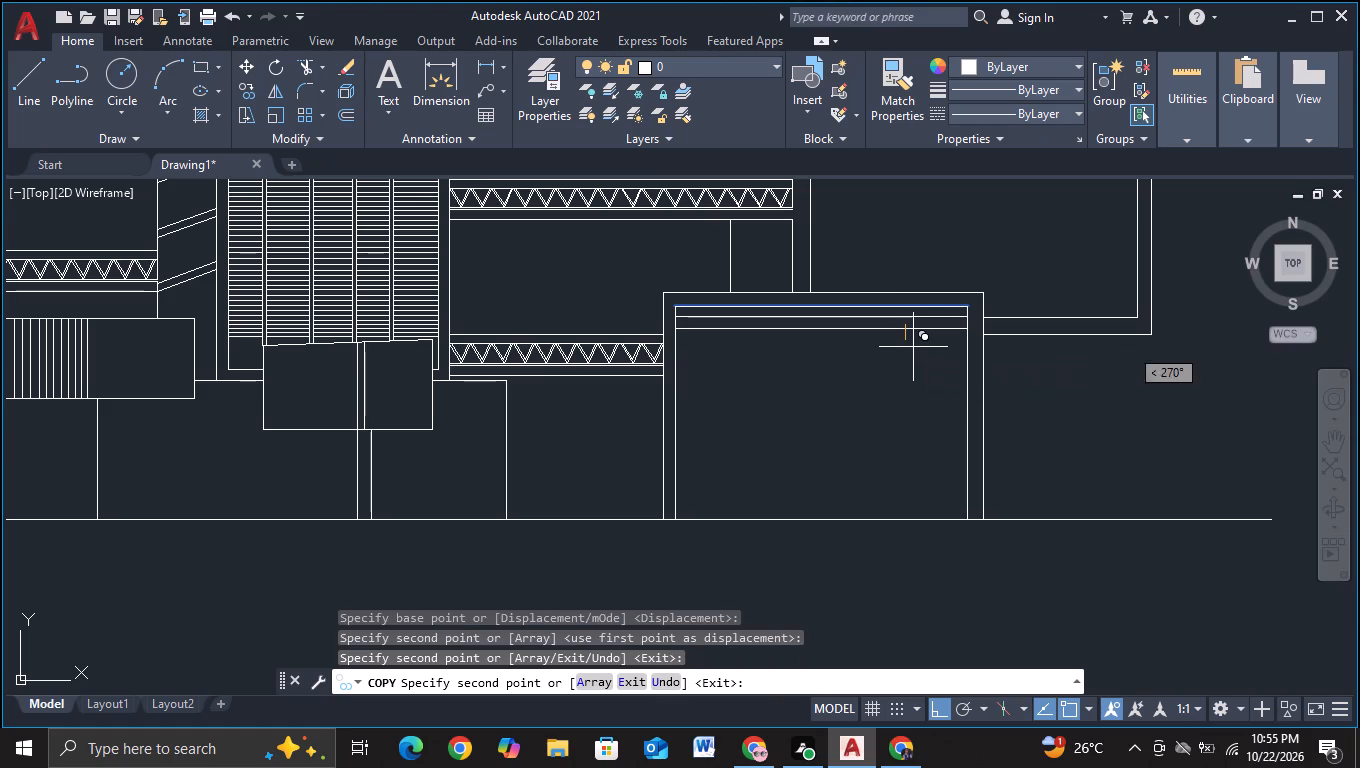
{"action": "left_click", "coordinate": [913, 360]}
{"action": "left_click", "coordinate": [910, 372]}
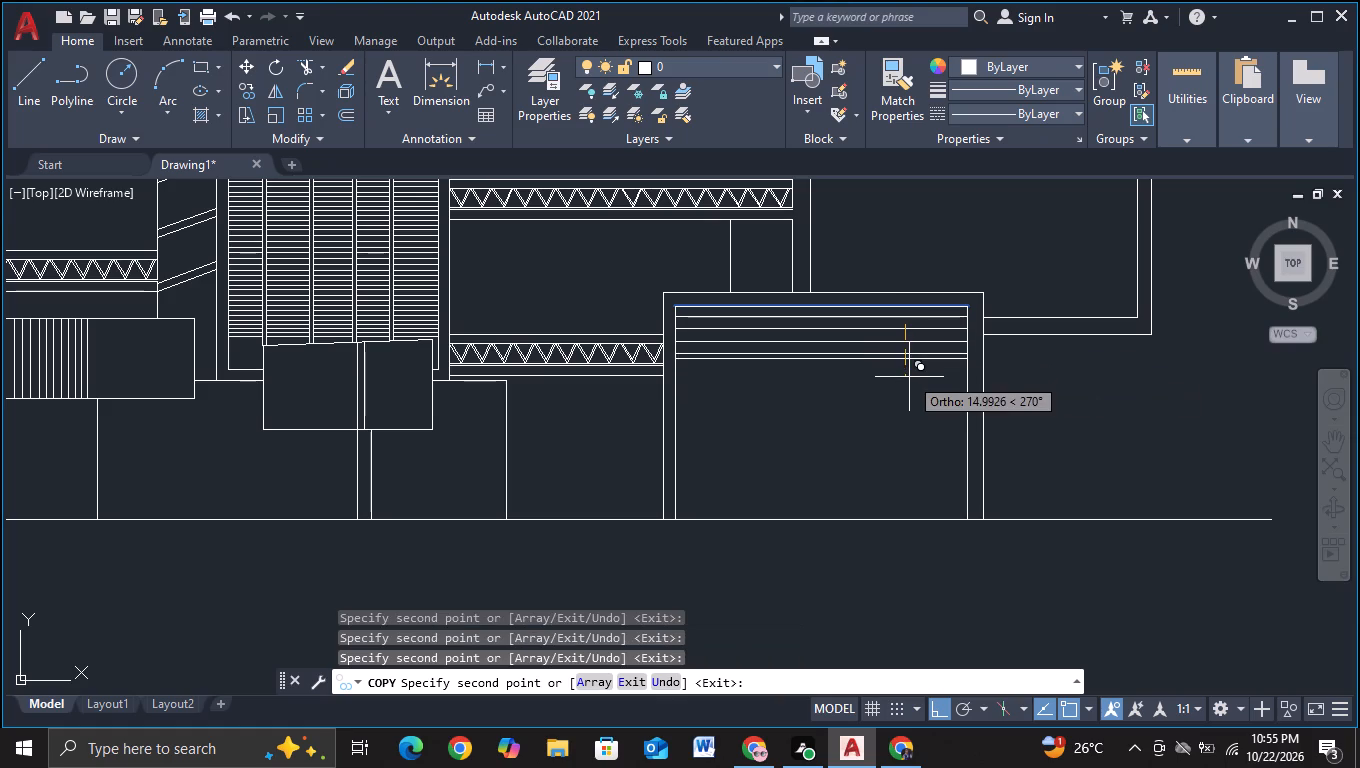
{"action": "left_click", "coordinate": [908, 385]}
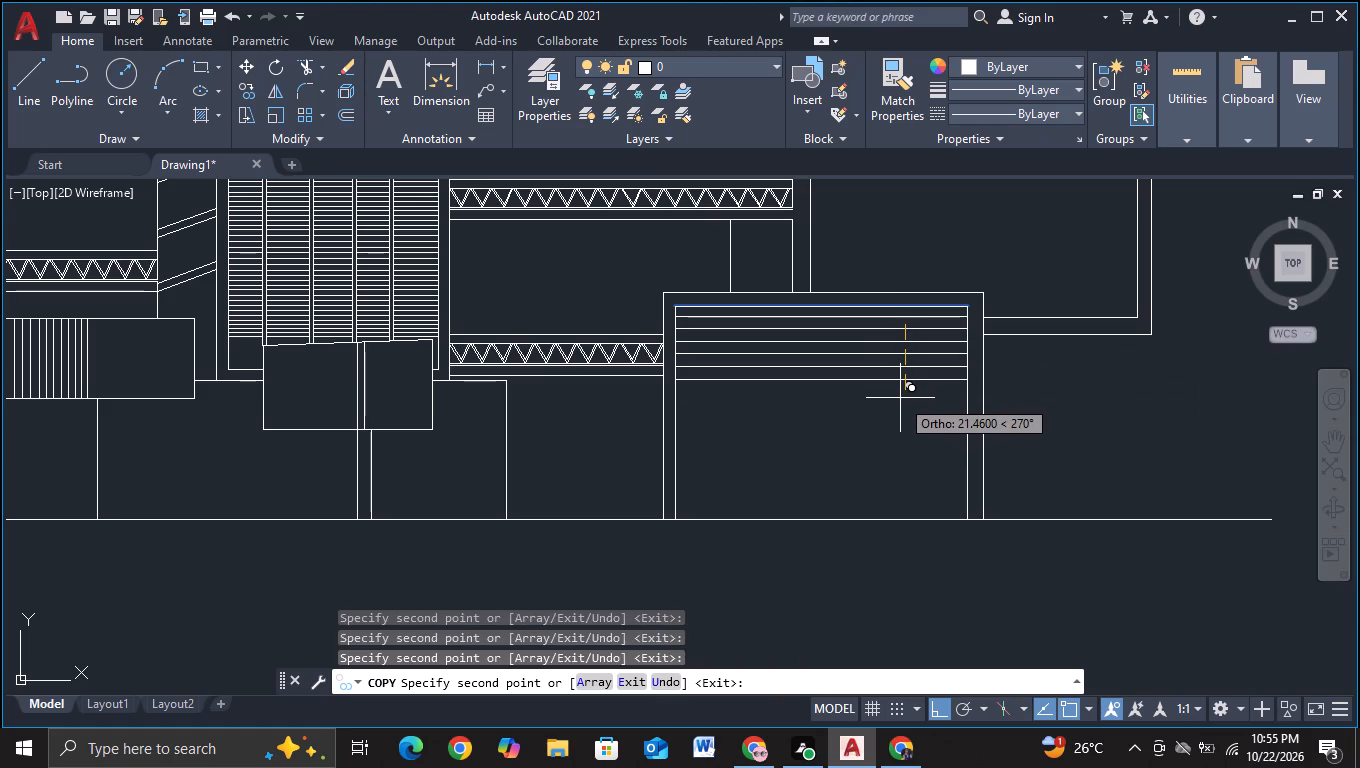
{"action": "left_click", "coordinate": [900, 398]}
{"action": "left_click", "coordinate": [901, 410]}
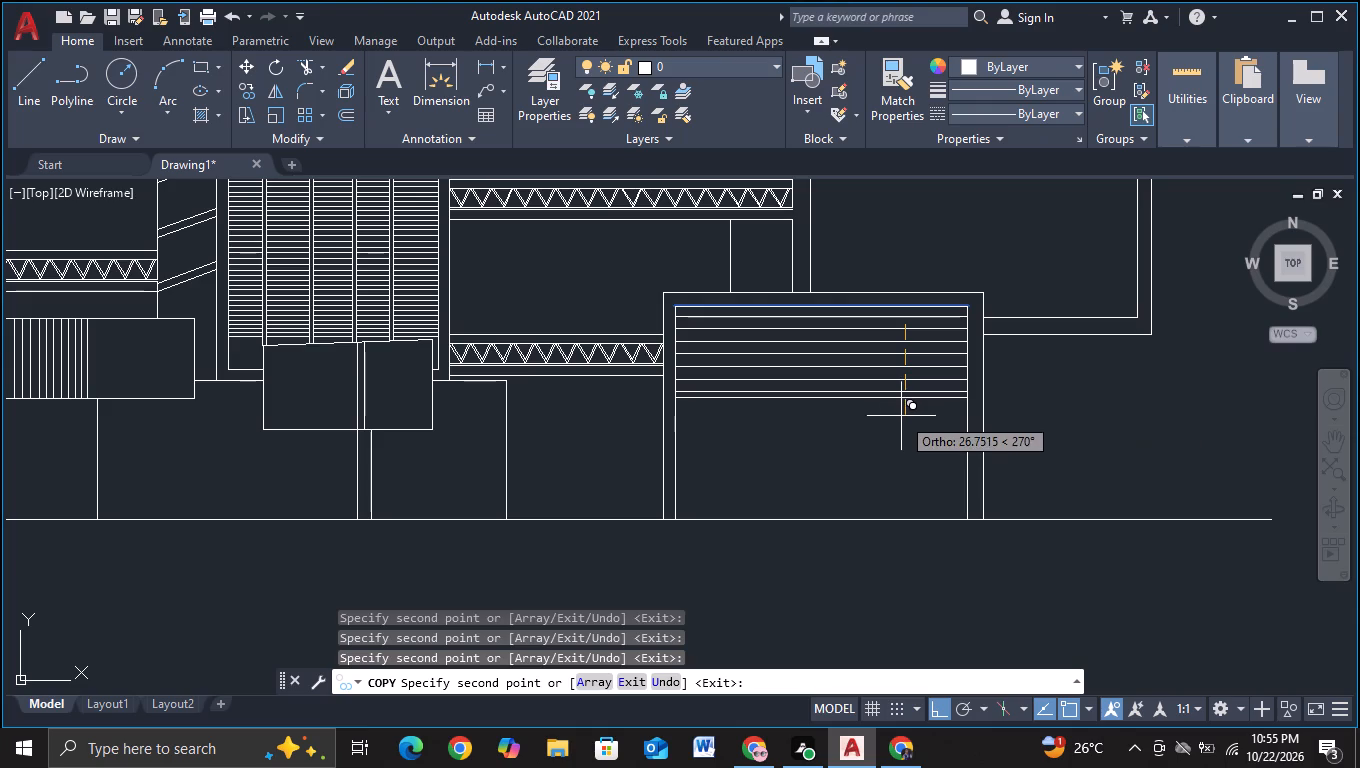
{"action": "left_click", "coordinate": [901, 422]}
{"action": "left_click", "coordinate": [899, 435]}
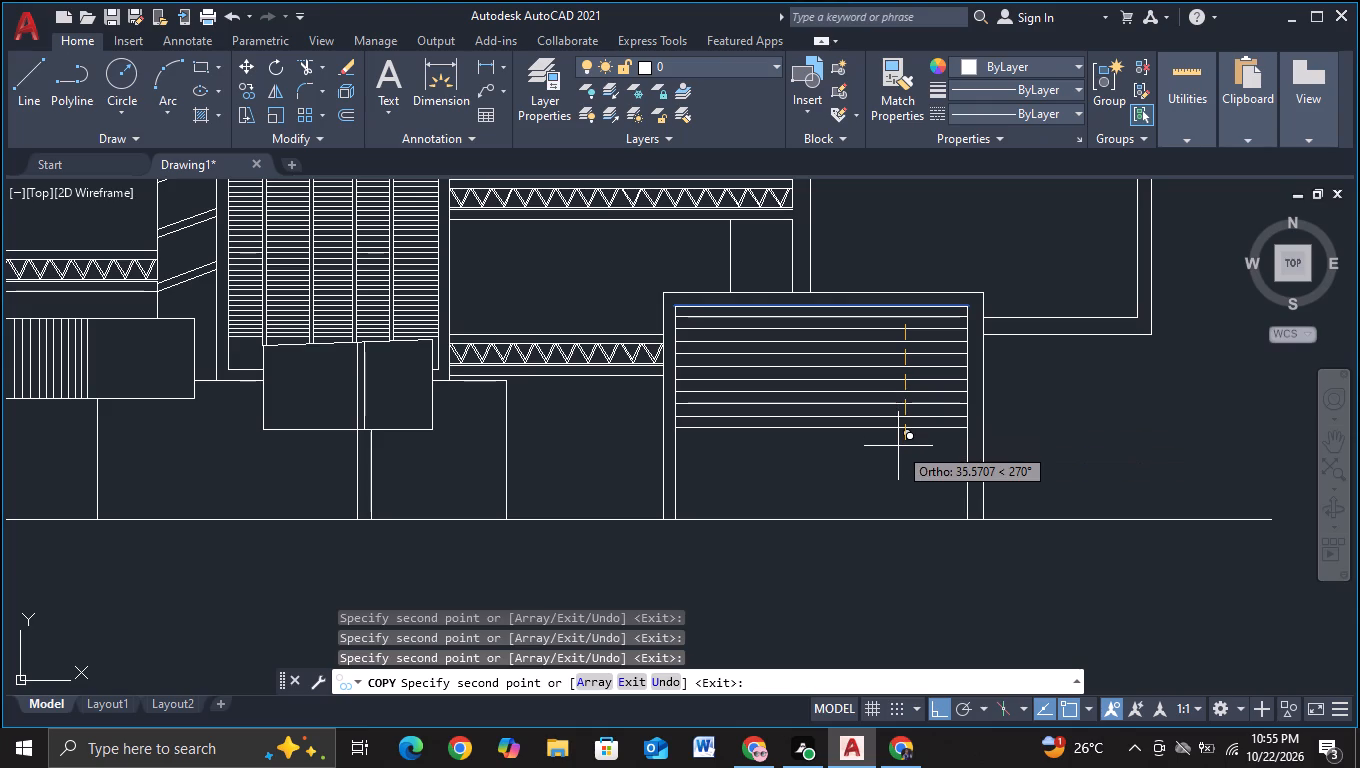
{"action": "left_click", "coordinate": [898, 446]}
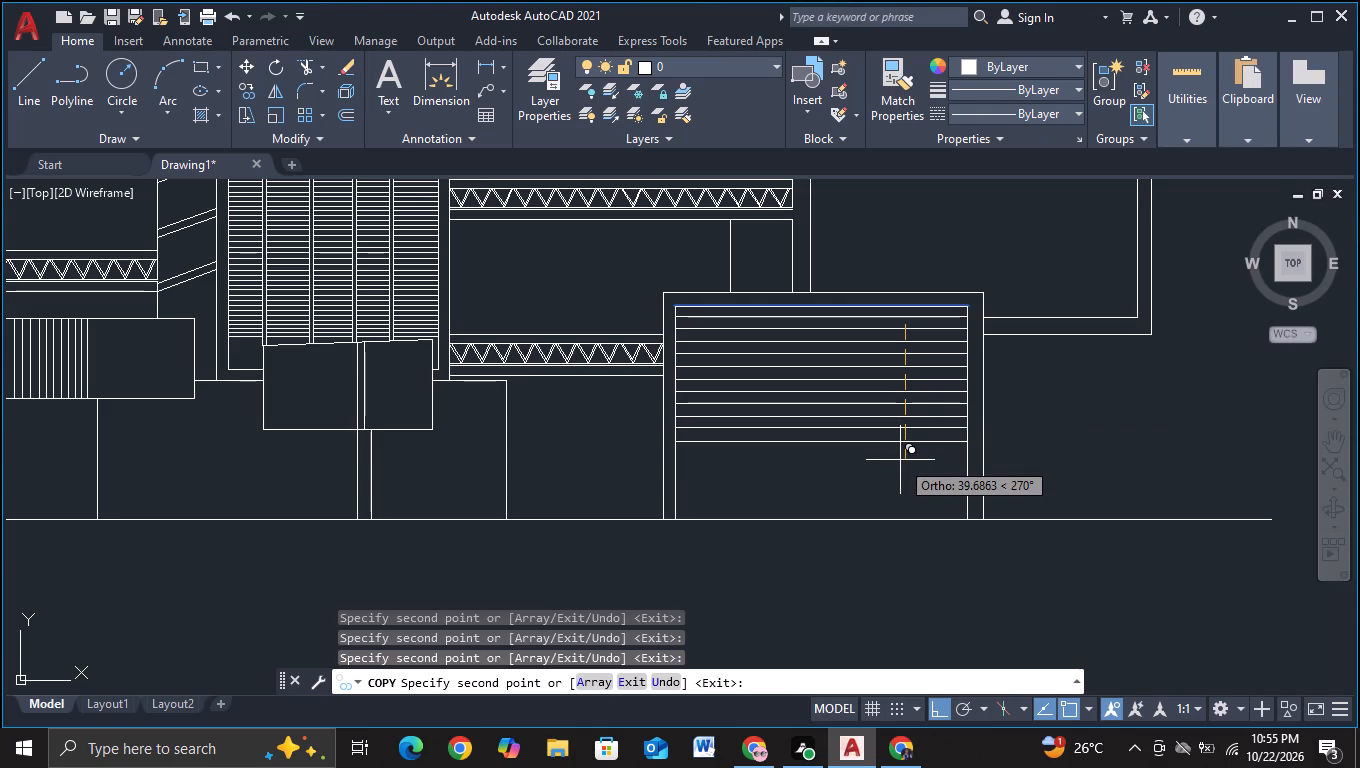
{"action": "left_click", "coordinate": [900, 460]}
{"action": "left_click", "coordinate": [897, 474]}
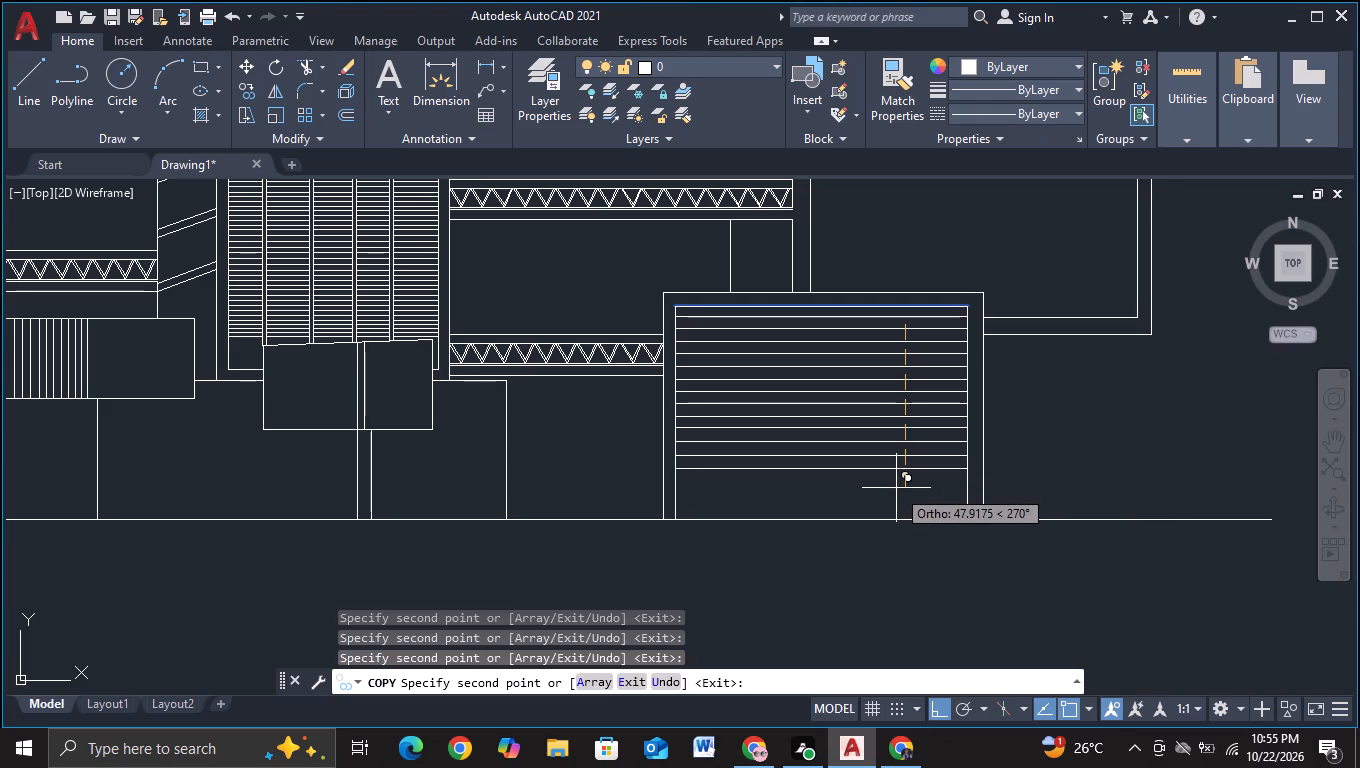
{"action": "left_click", "coordinate": [896, 488]}
{"action": "left_click", "coordinate": [896, 498]}
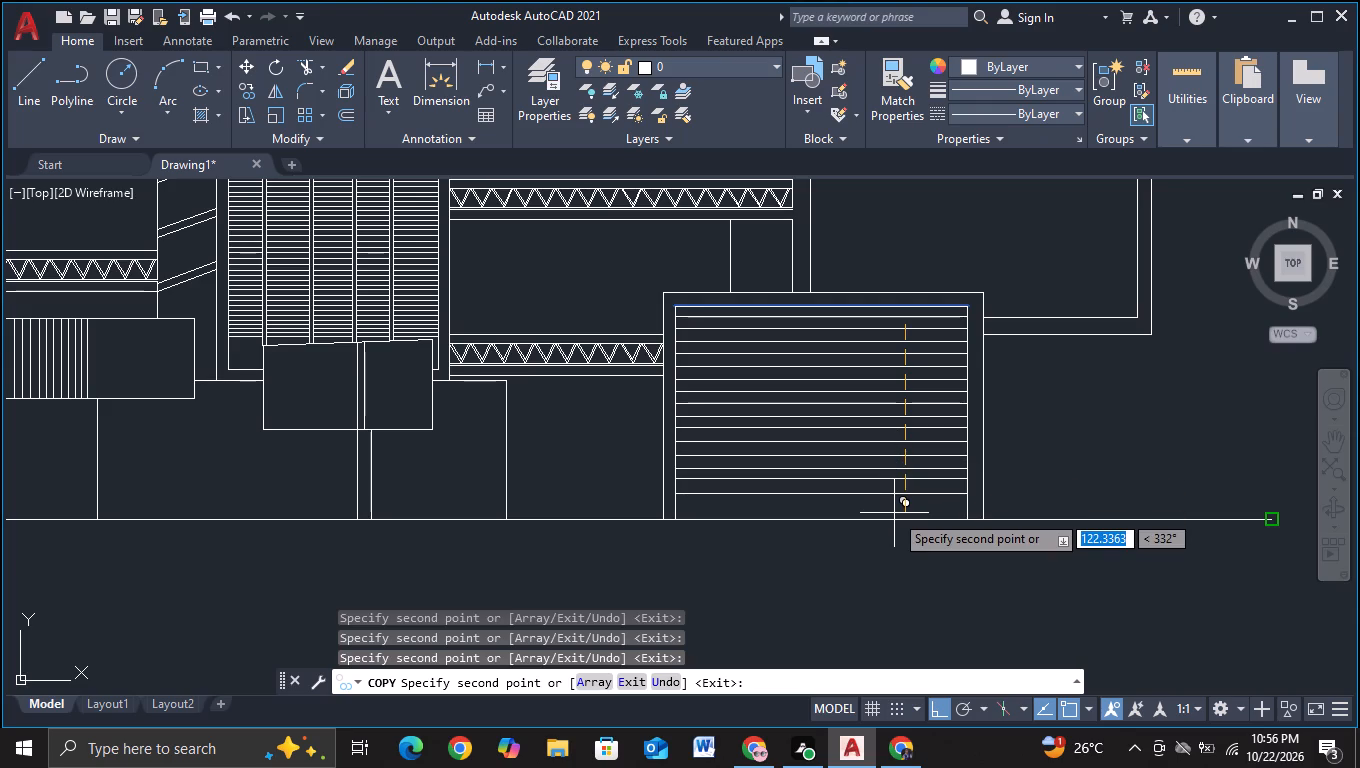
Add the last two louvre line copies just above the ground line, undoing snapped-away copies and turning object snap off for the final one.
{"action": "left_click", "coordinate": [894, 510]}
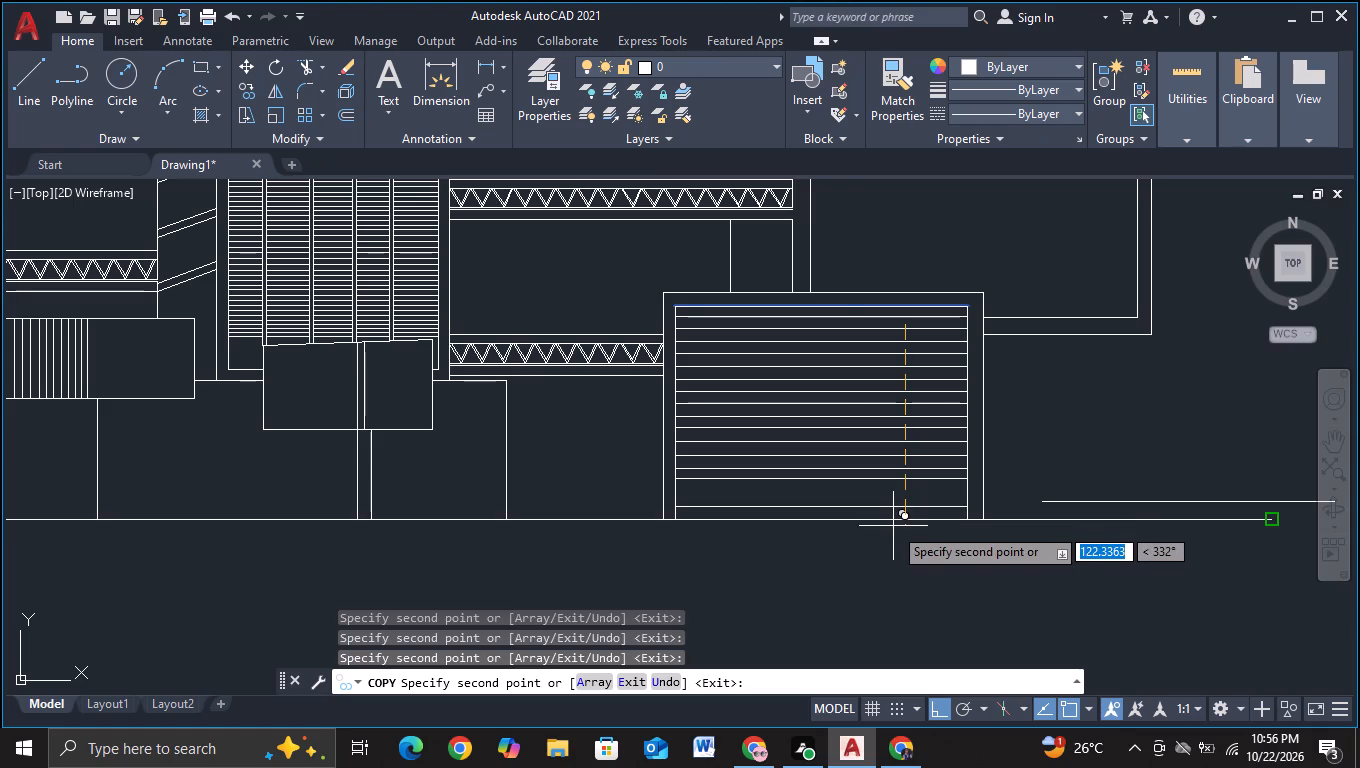
{"action": "key", "text": "ctrl+z"}
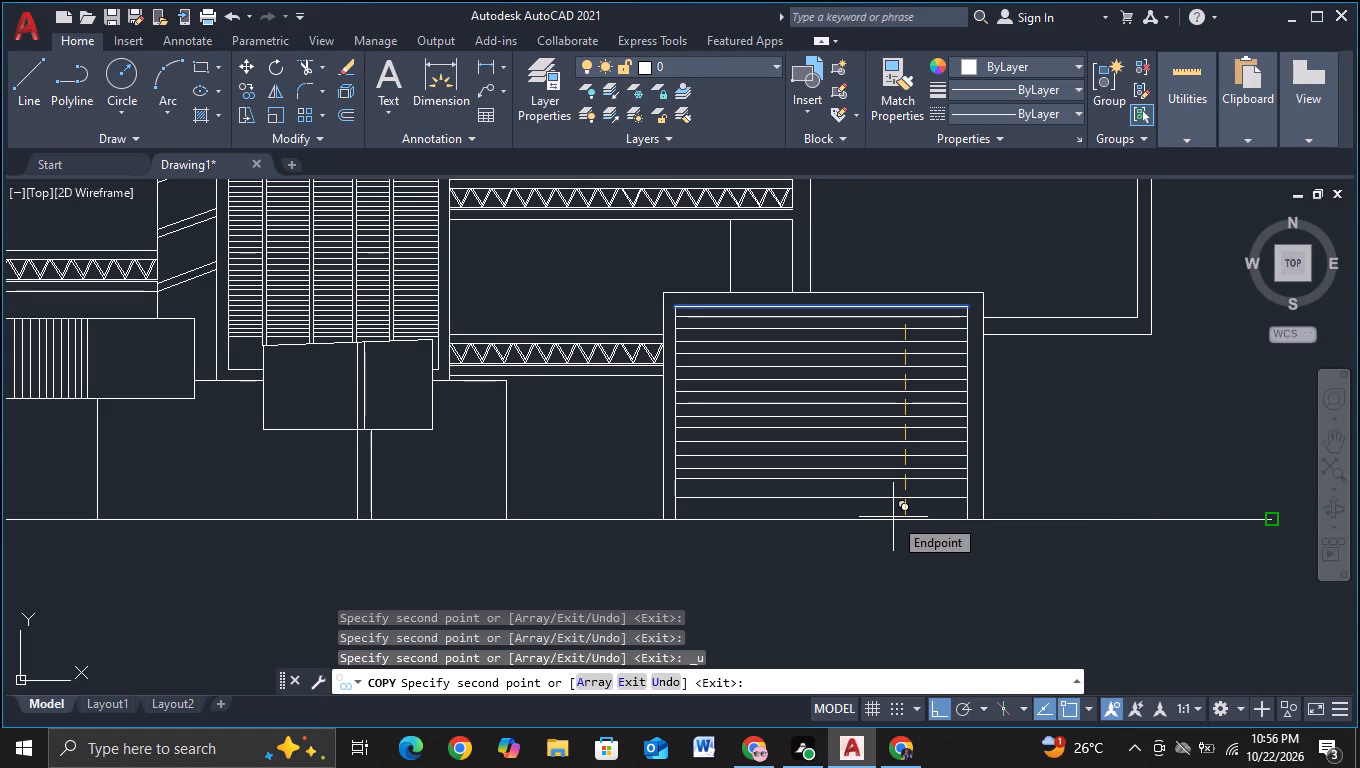
{"action": "scroll", "coordinate": [871, 475], "scroll_direction": "up", "scroll_amount": 2}
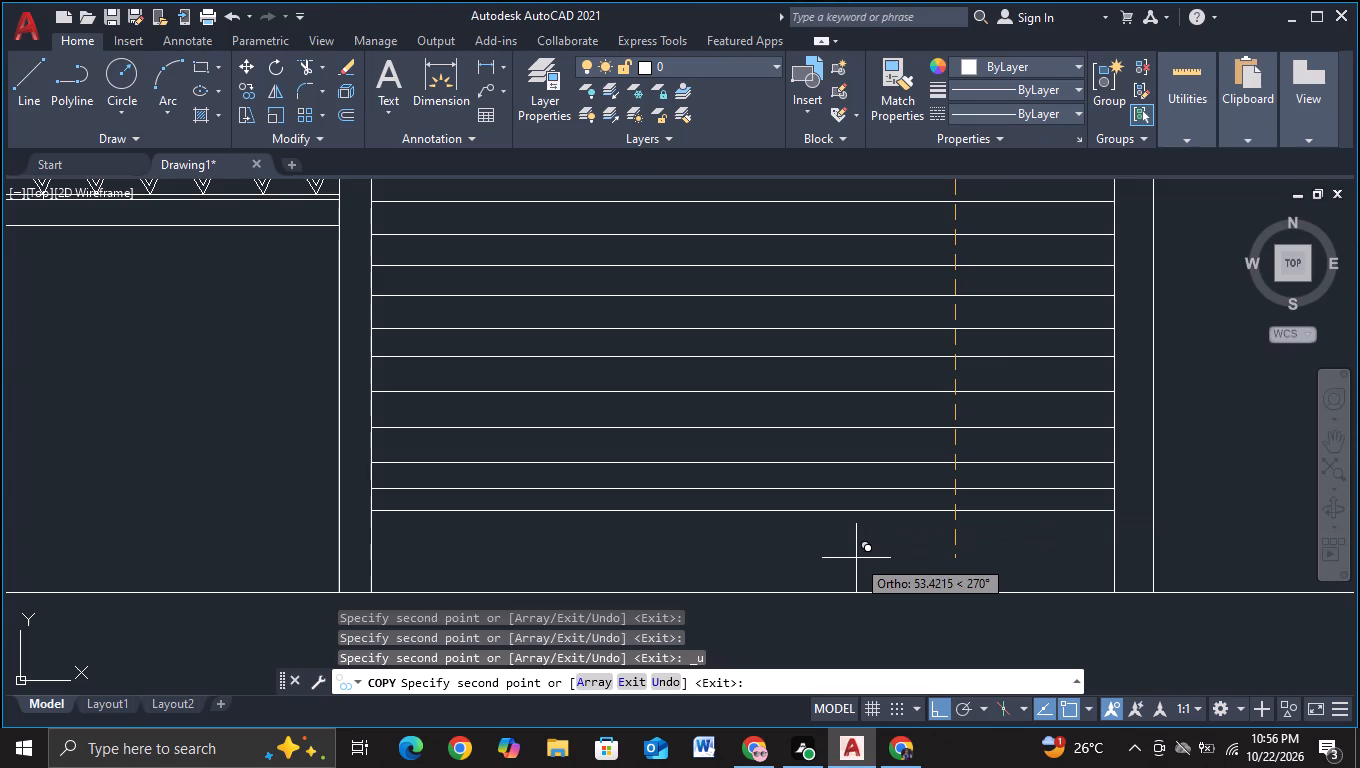
{"action": "left_click", "coordinate": [854, 567]}
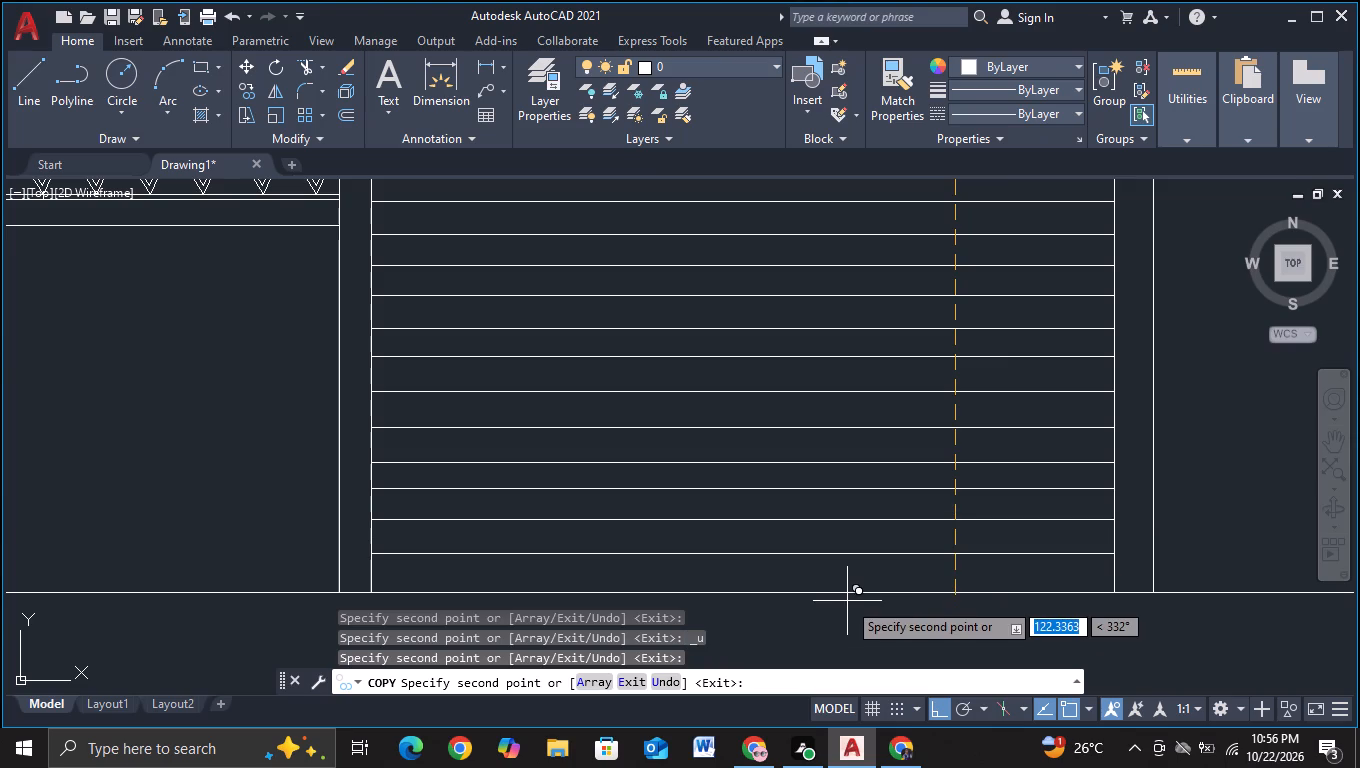
{"action": "left_click", "coordinate": [847, 601]}
{"action": "key", "text": "ctrl+z"}
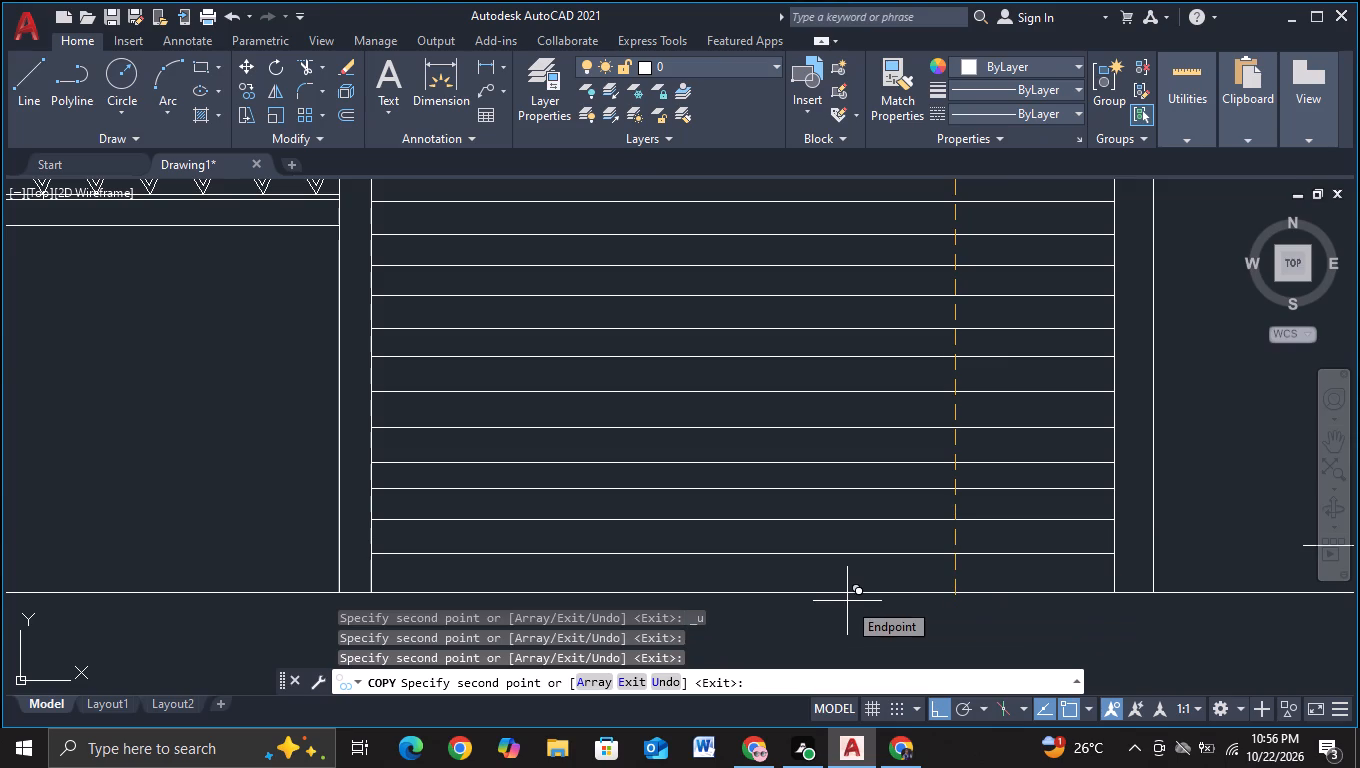
{"action": "key", "text": "F3"}
{"action": "left_click", "coordinate": [848, 597]}
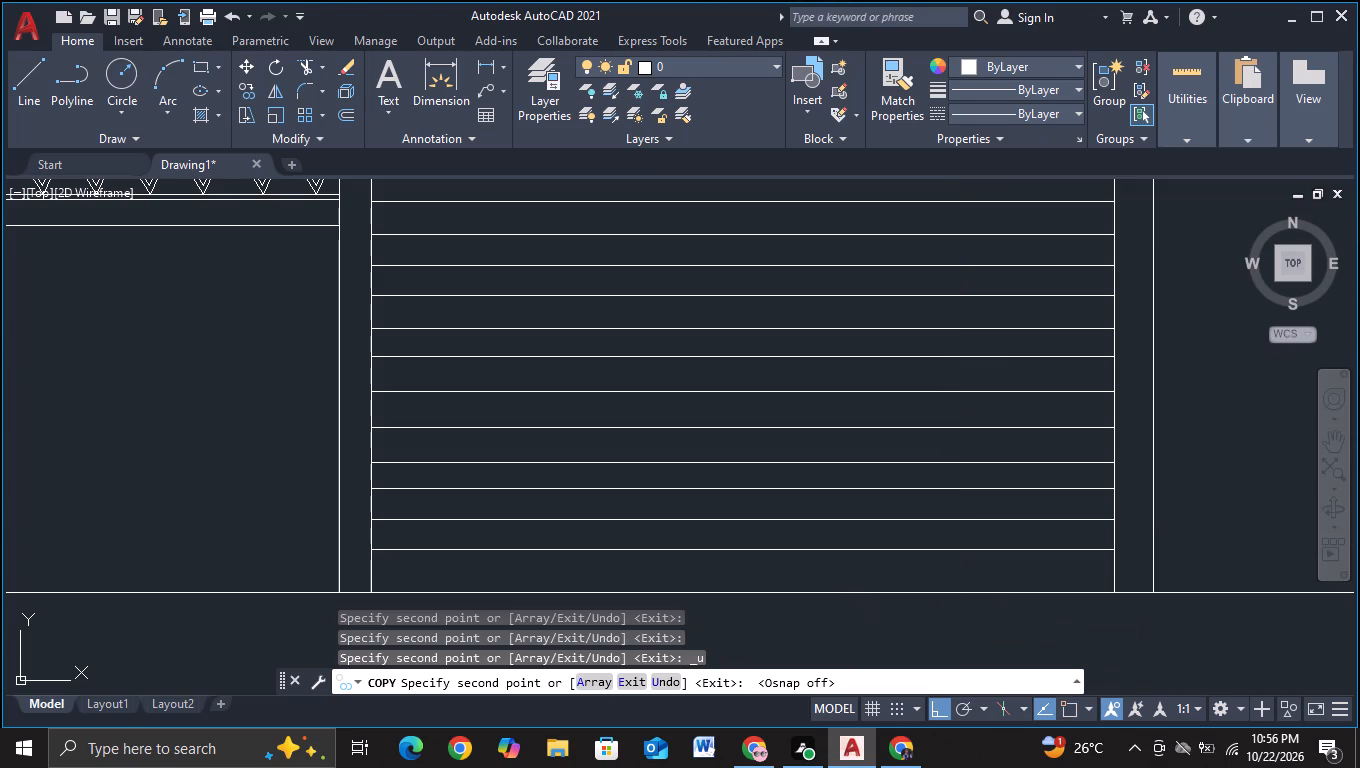
{"action": "scroll", "coordinate": [848, 597], "scroll_direction": "down", "scroll_amount": 3}
{"action": "key", "text": "Escape"}
{"action": "middle_click_drag", "start_coordinate": [1067, 567], "coordinate": [989, 573]}
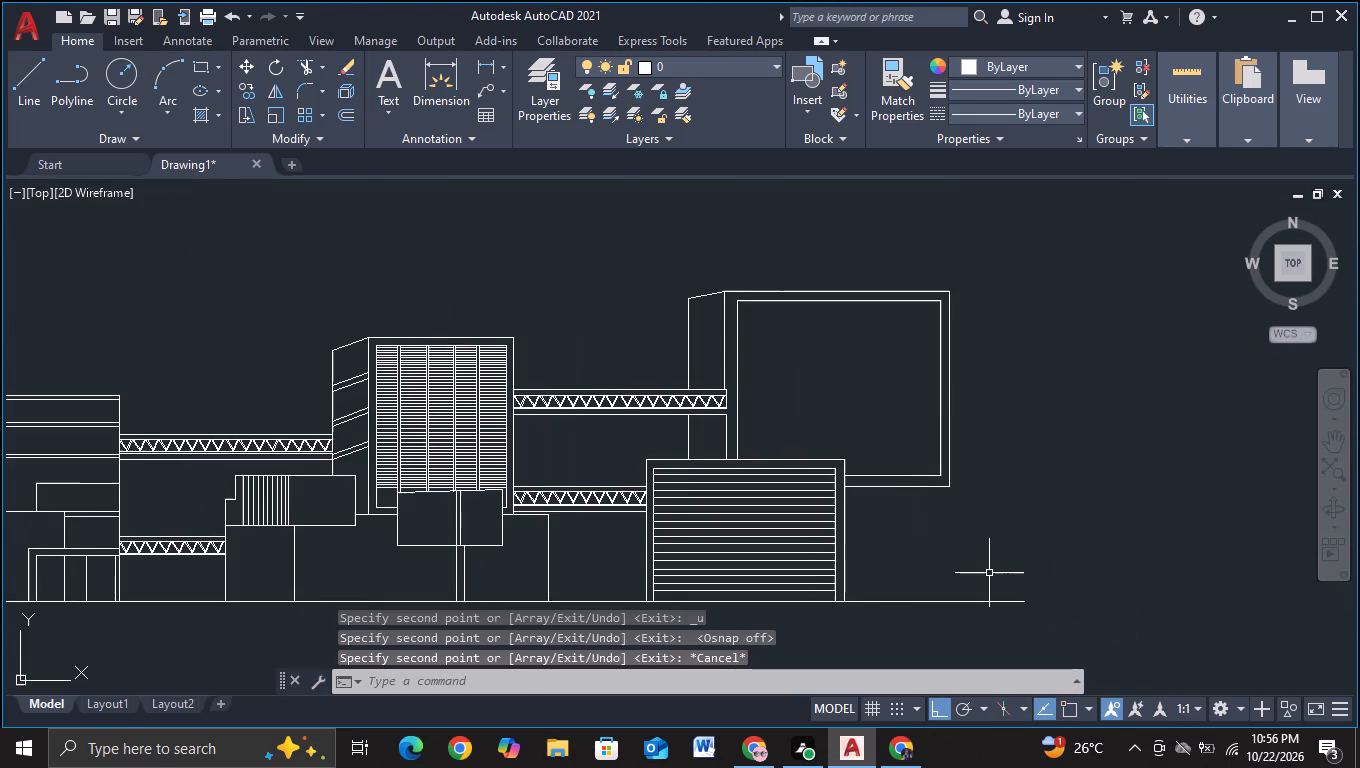
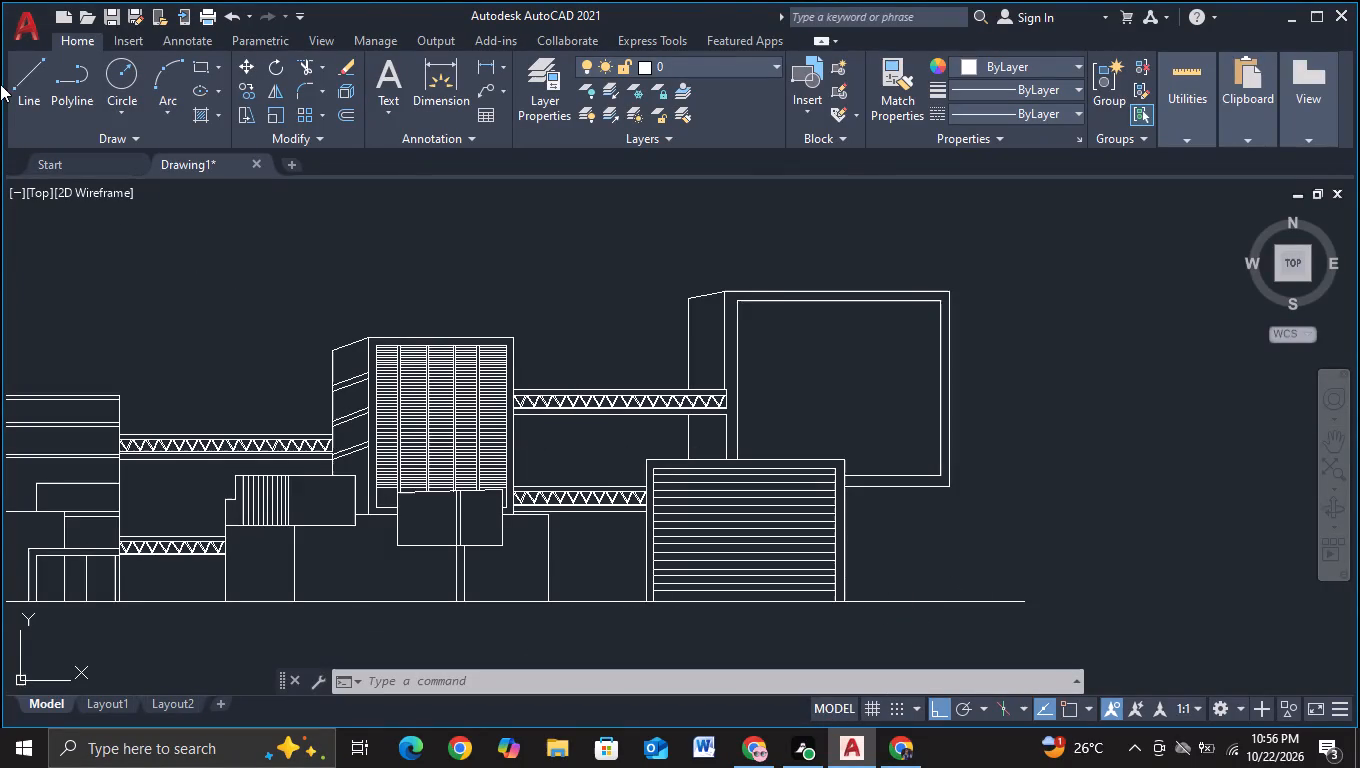
Draw a vertical strip across the louvred ground-level block, about 82 units up from below ground, 6 units across, and back down.
{"action": "left_click", "coordinate": [22, 107]}
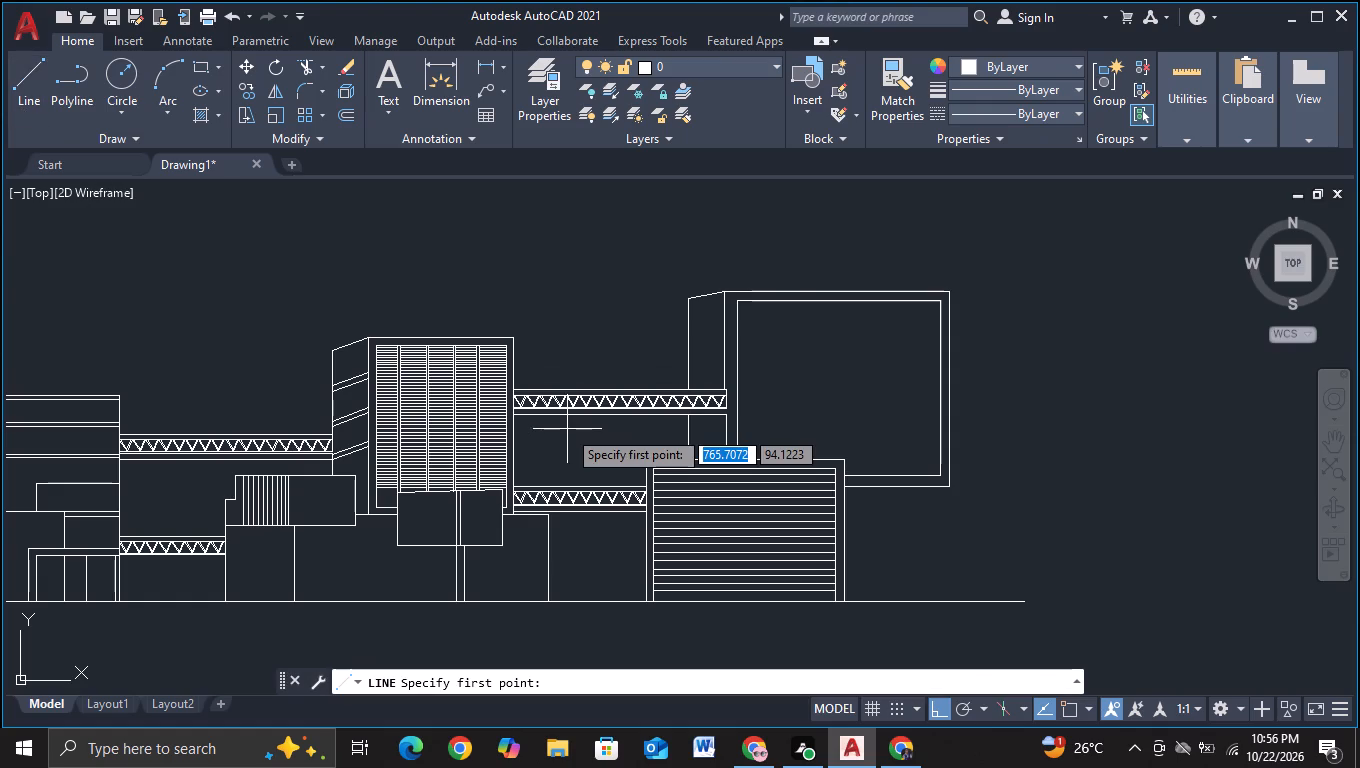
{"action": "scroll", "coordinate": [775, 726], "scroll_direction": "up", "scroll_amount": 1}
{"action": "scroll", "coordinate": [713, 634], "scroll_direction": "up", "scroll_amount": 1}
{"action": "middle_click_drag", "start_coordinate": [709, 632], "coordinate": [677, 642]}
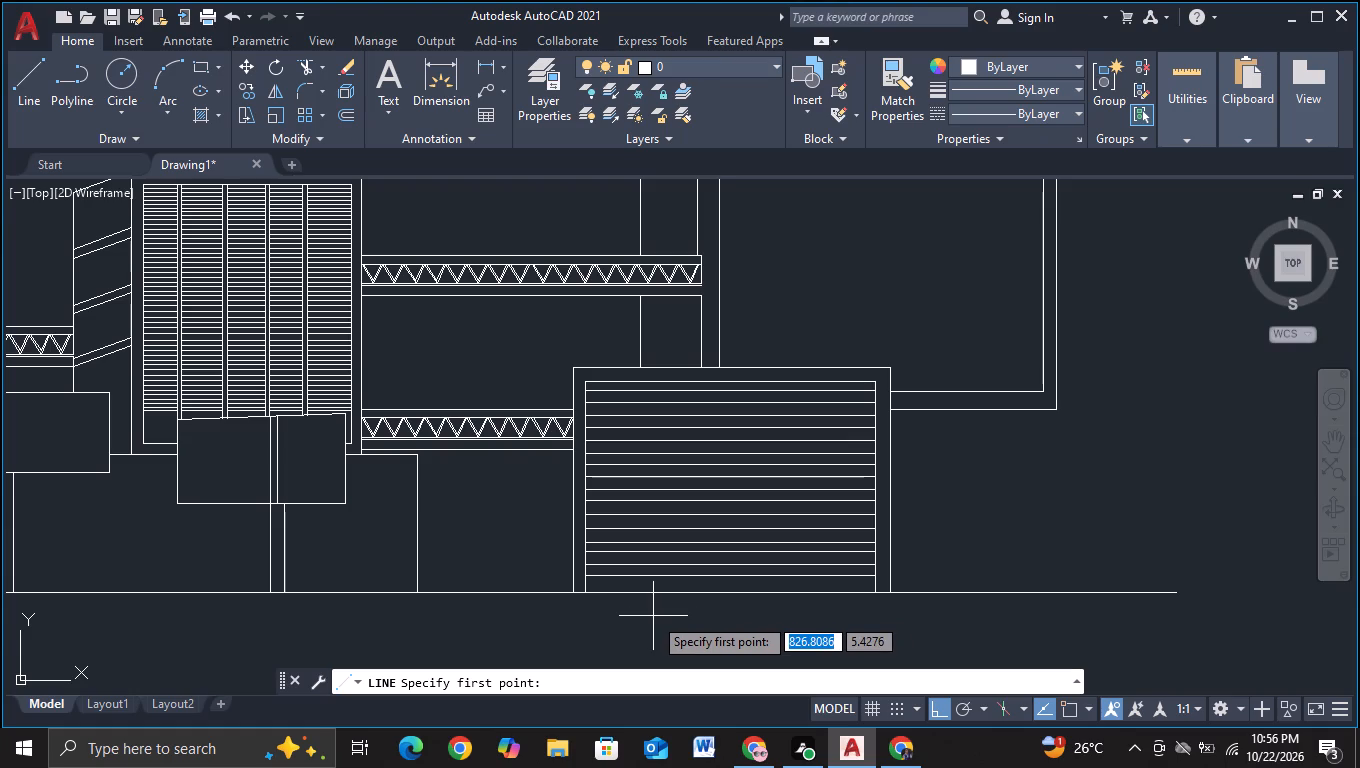
{"action": "left_click", "coordinate": [653, 616]}
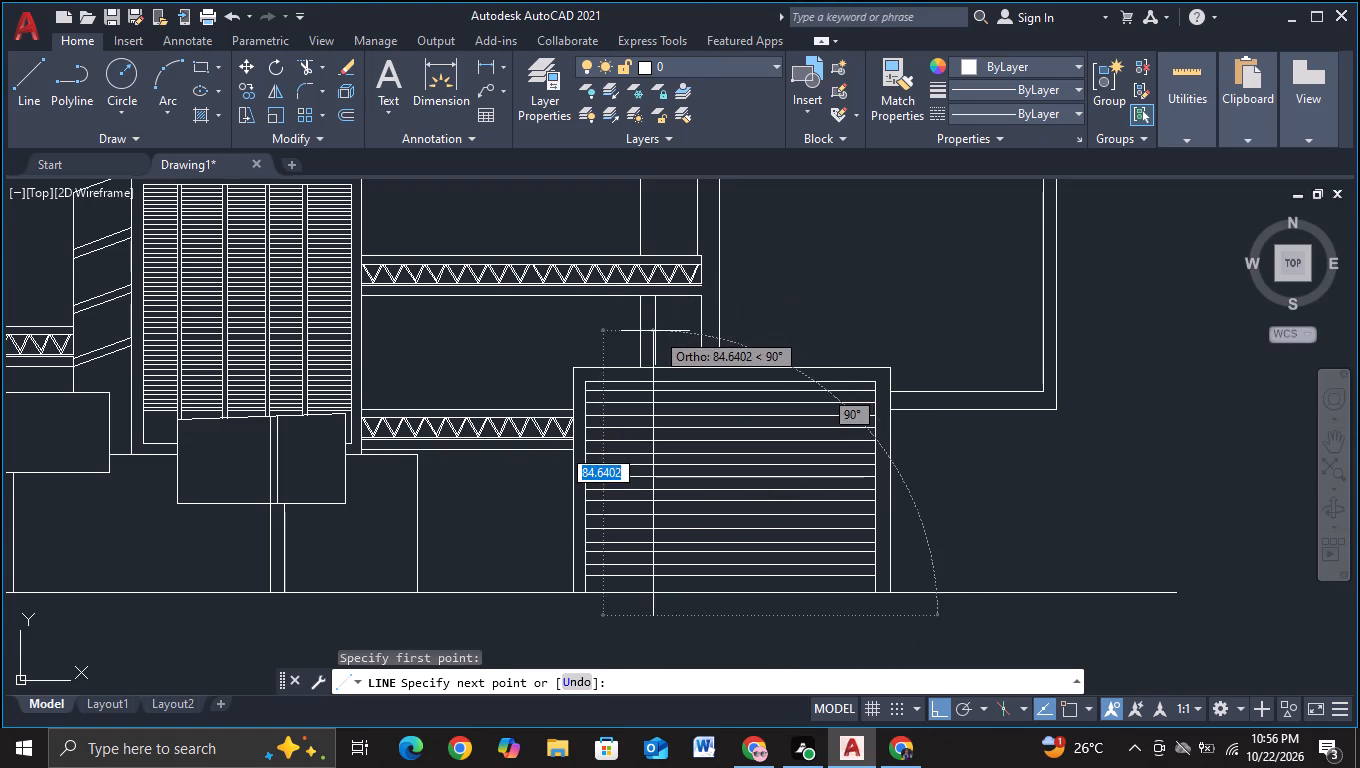
{"action": "left_click", "coordinate": [656, 340]}
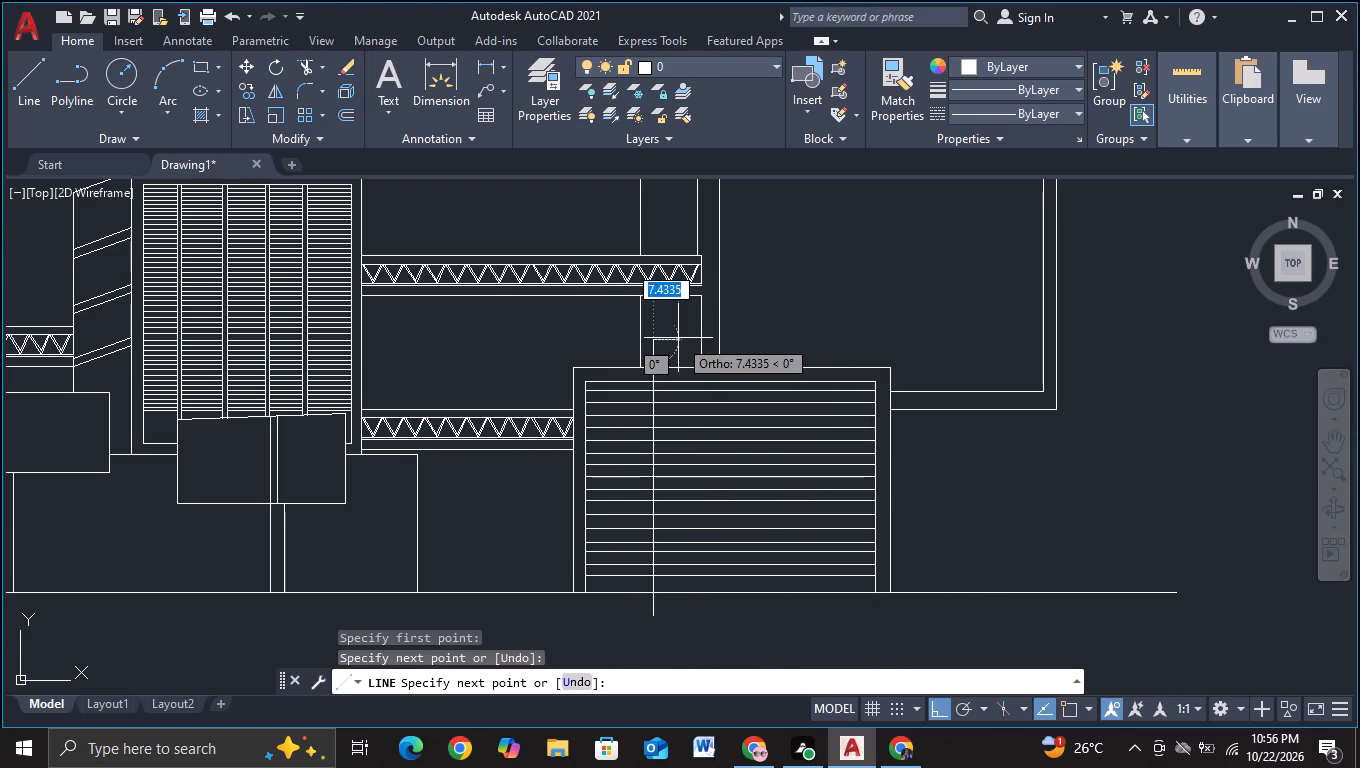
{"action": "left_click", "coordinate": [672, 339]}
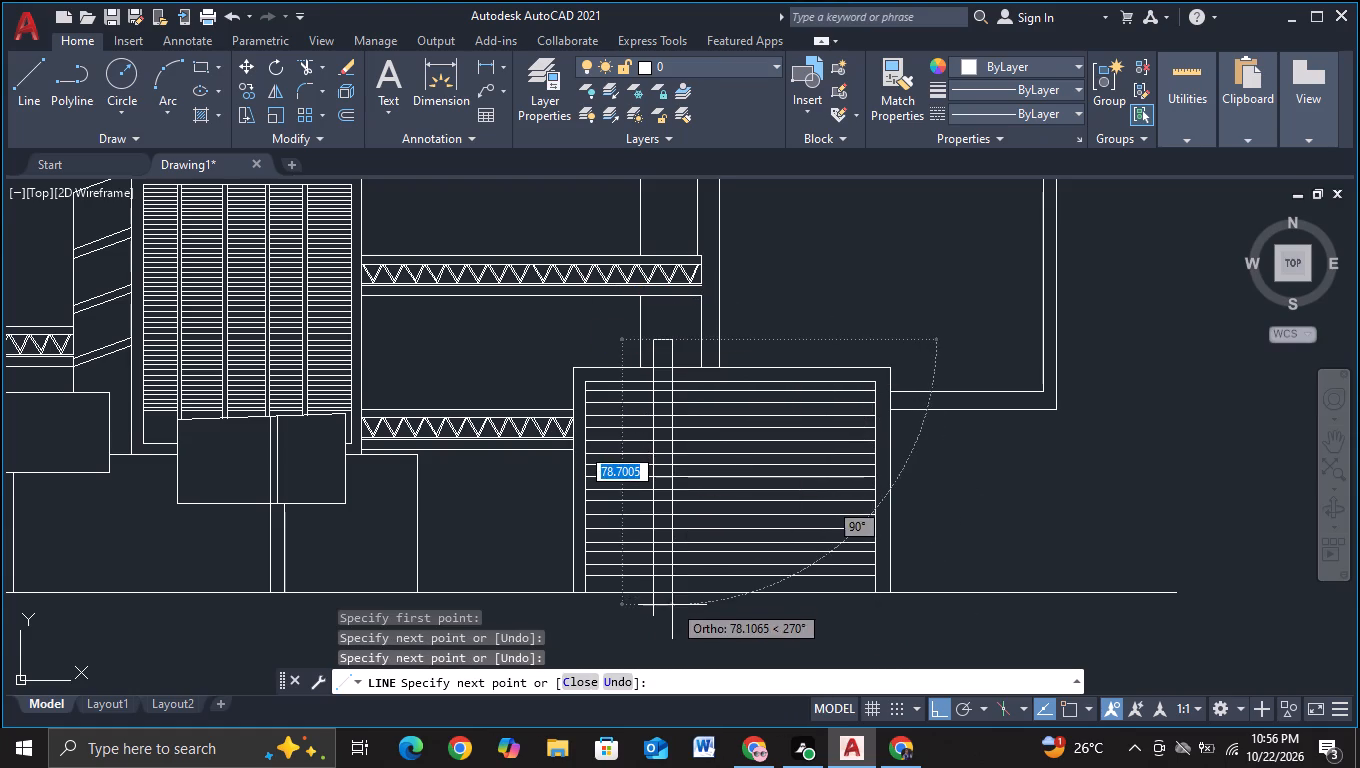
{"action": "left_click", "coordinate": [672, 605]}
{"action": "key", "text": "Escape"}
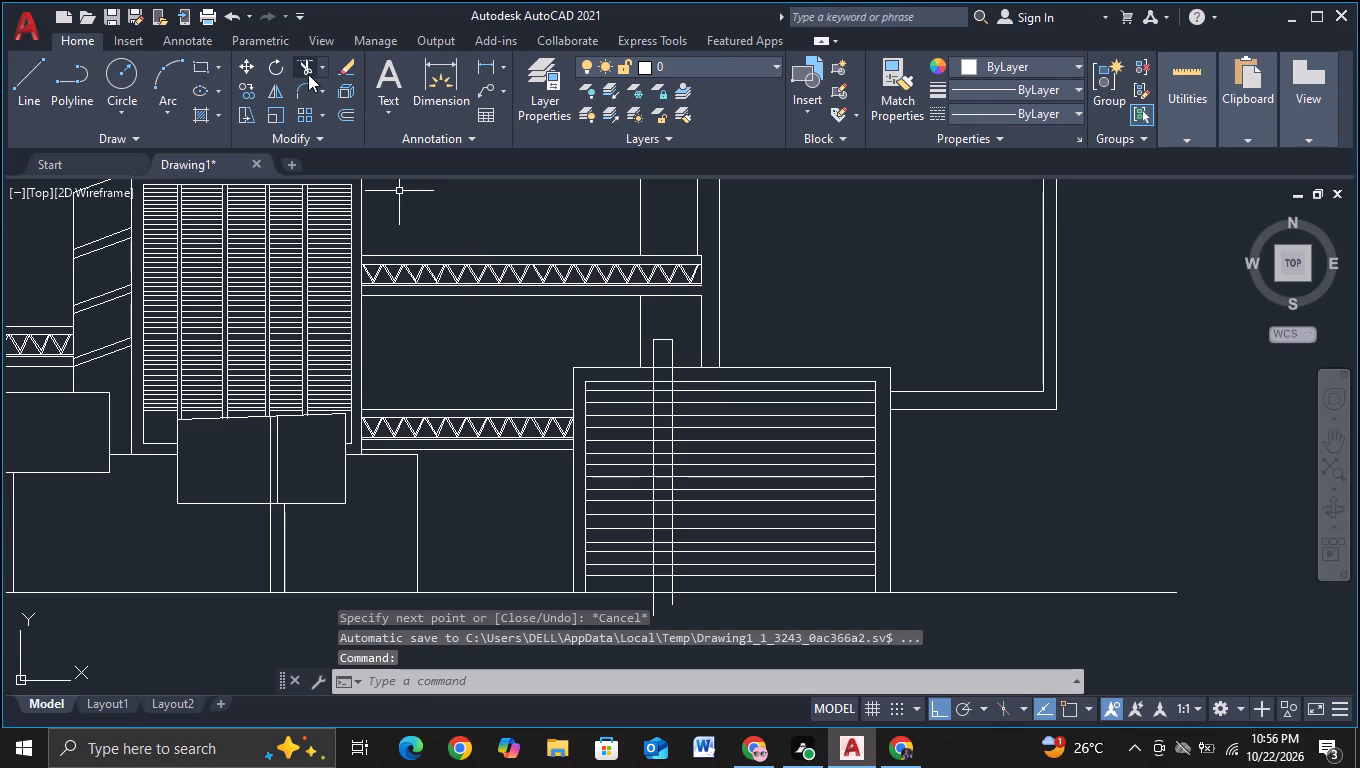
Trim the strip's ends above the block and below the ground line, and the horizontal lines between its two verticals.
{"action": "left_click", "coordinate": [309, 74]}
{"action": "left_click", "coordinate": [652, 363]}
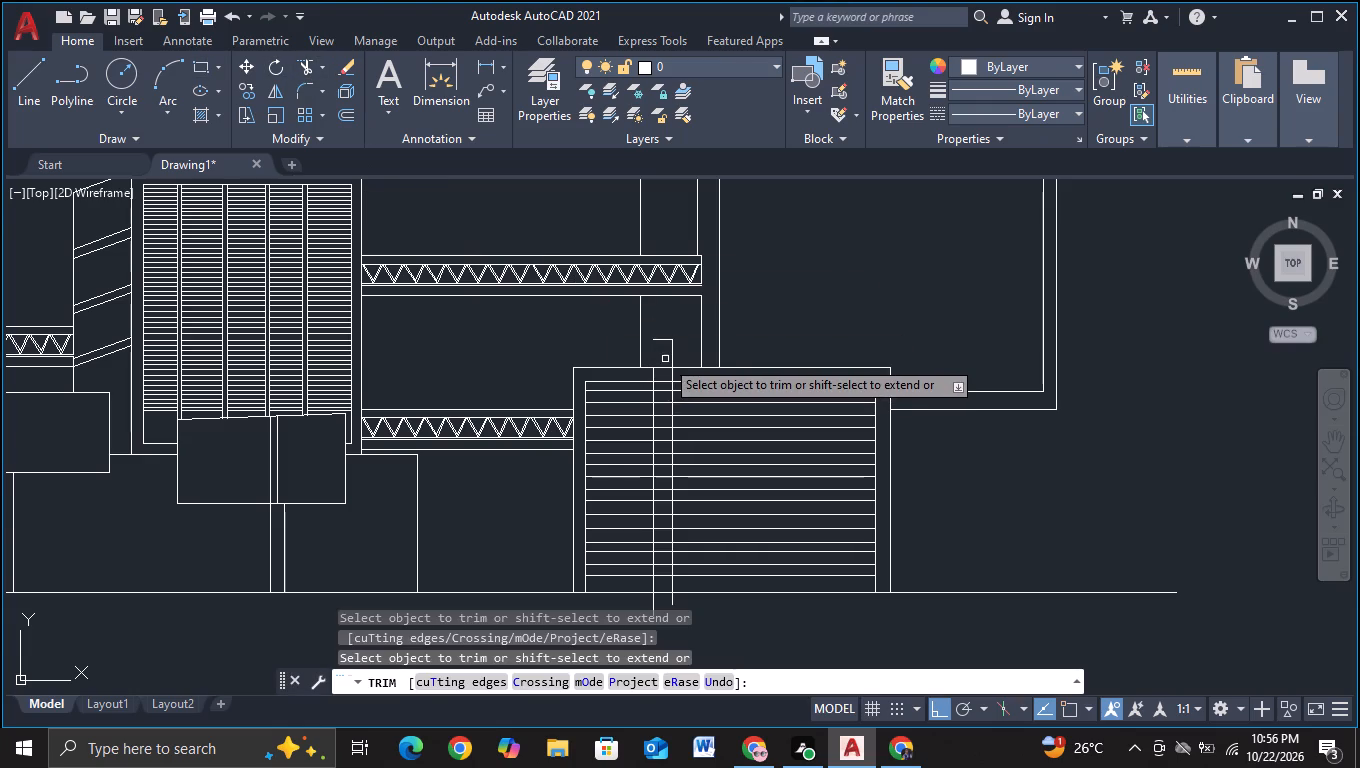
{"action": "left_click", "coordinate": [671, 358]}
{"action": "left_click", "coordinate": [664, 332]}
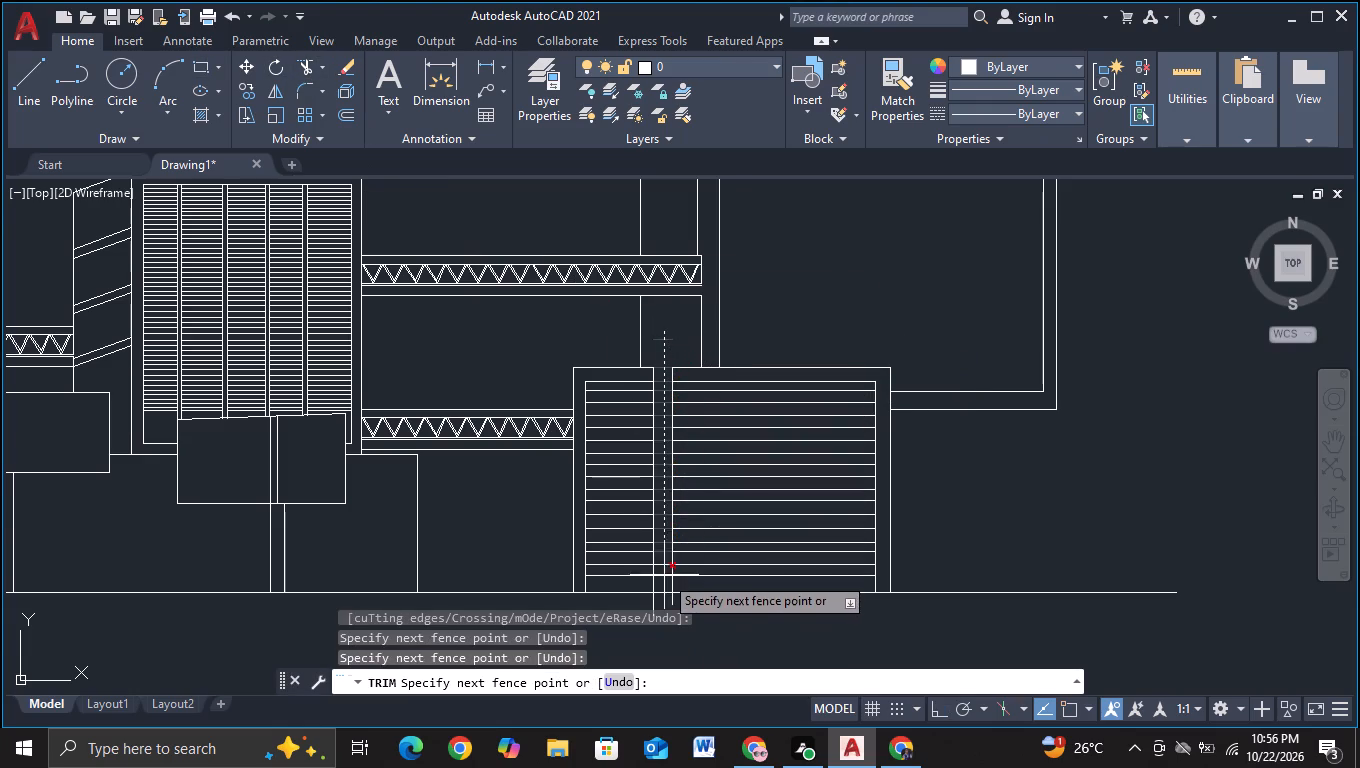
{"action": "left_click", "coordinate": [663, 603]}
{"action": "left_click_drag", "start_coordinate": [638, 610], "coordinate": [668, 608]}
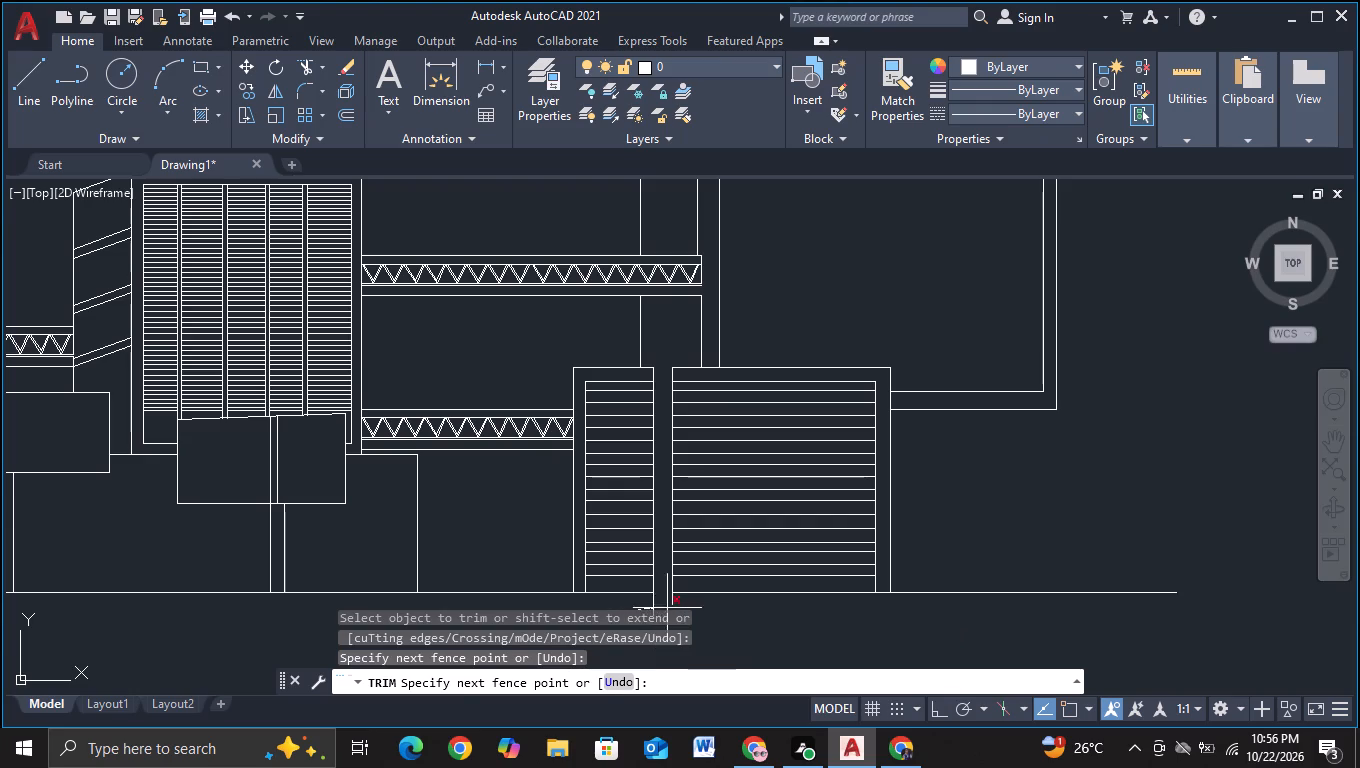
{"action": "left_click_drag", "start_coordinate": [668, 608], "coordinate": [689, 609]}
{"action": "left_click", "coordinate": [670, 603]}
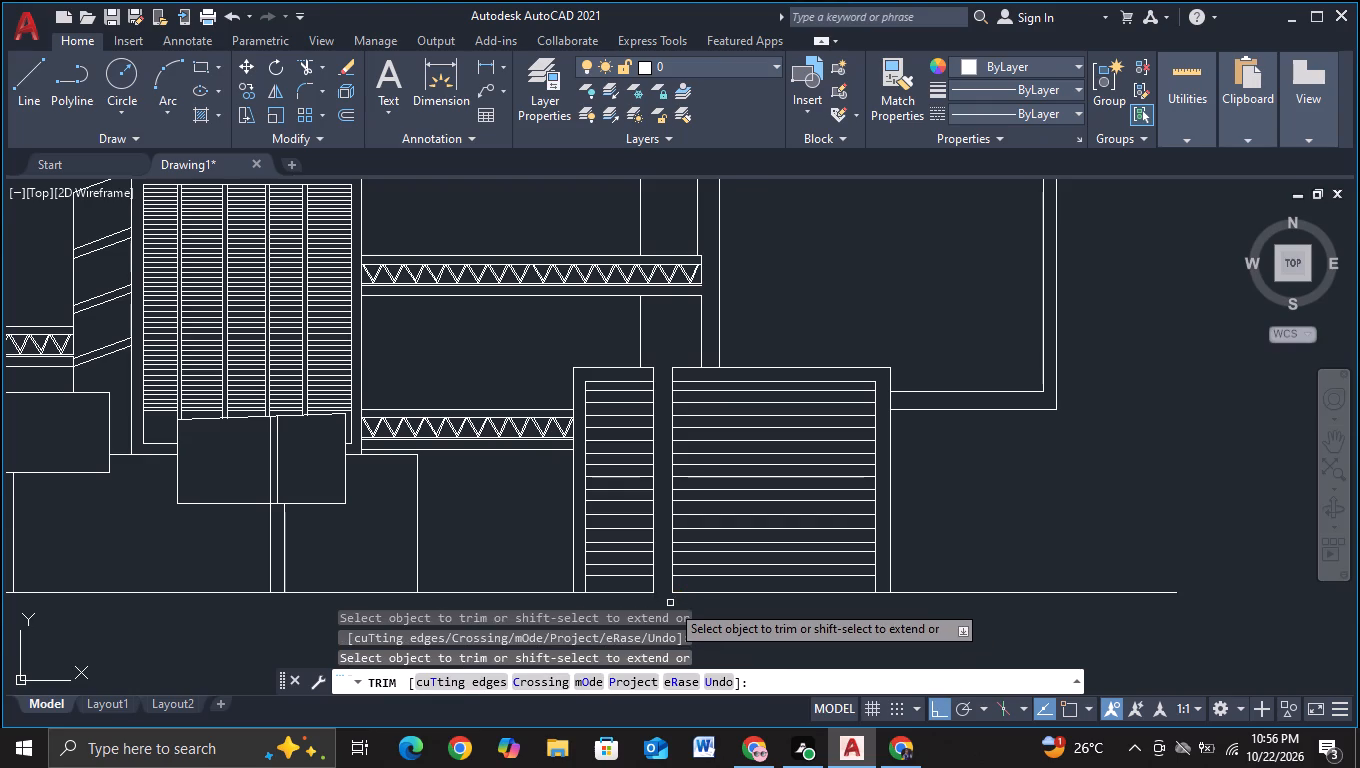
{"action": "key", "text": "Escape"}
With object snap on, redraw the block's top edge and the ground line across the gap left by the trimmed strip.
{"action": "left_click", "coordinate": [32, 66]}
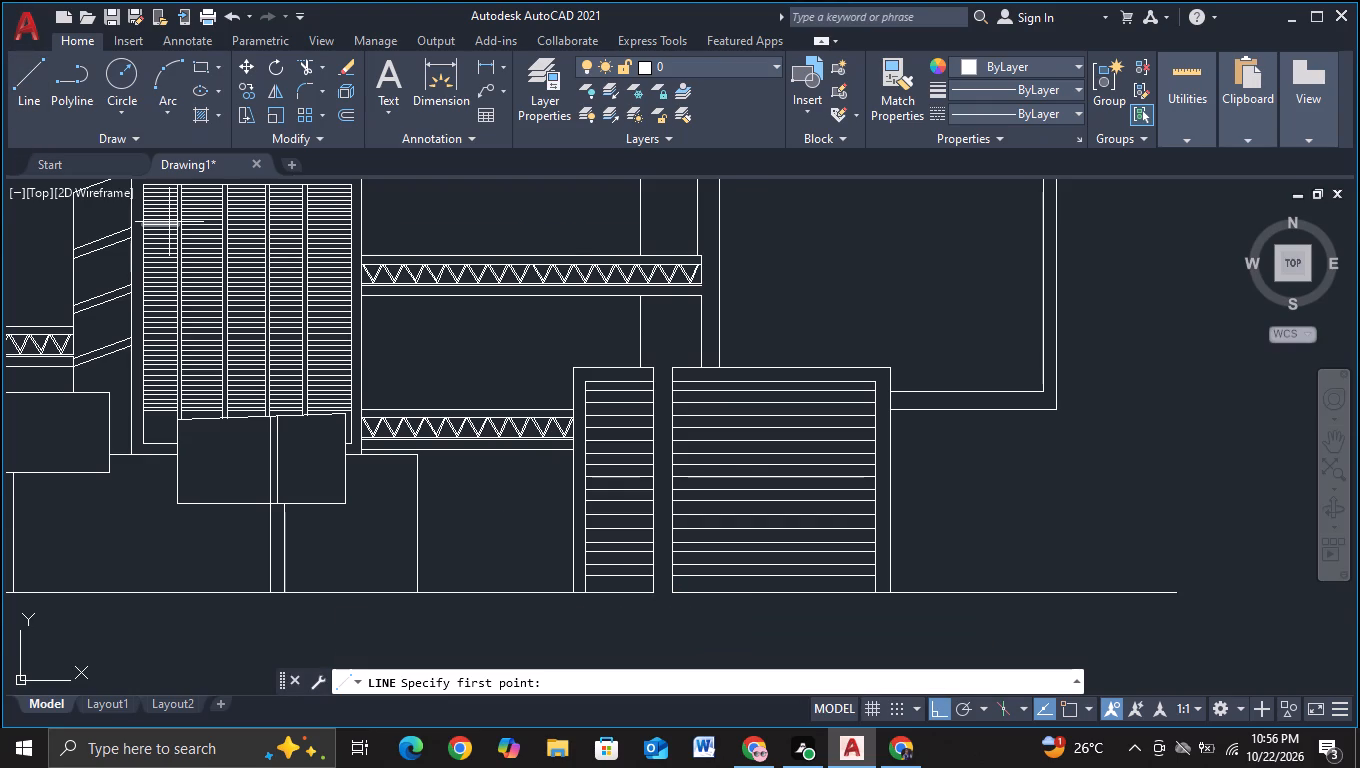
{"action": "key", "text": "F3"}
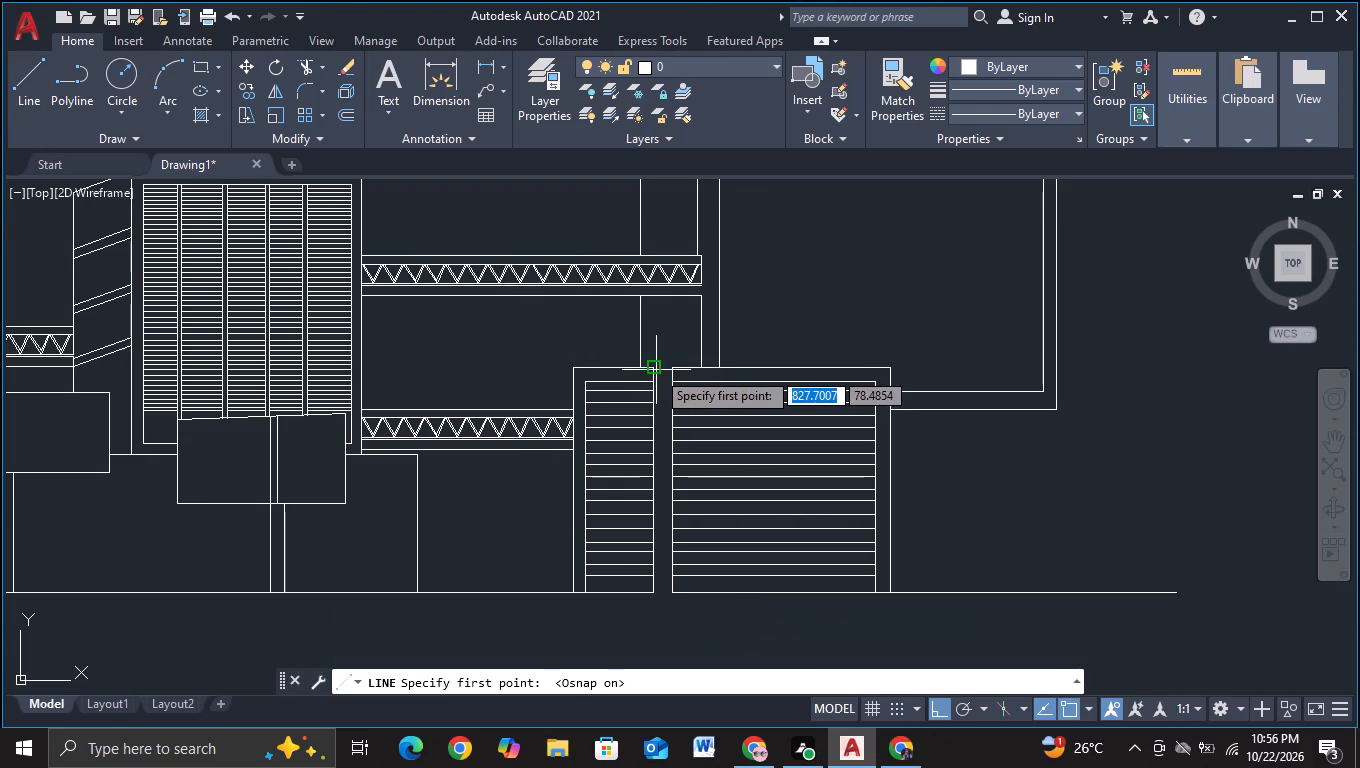
{"action": "left_click", "coordinate": [656, 370]}
{"action": "left_click", "coordinate": [673, 370]}
{"action": "key", "text": "Escape"}
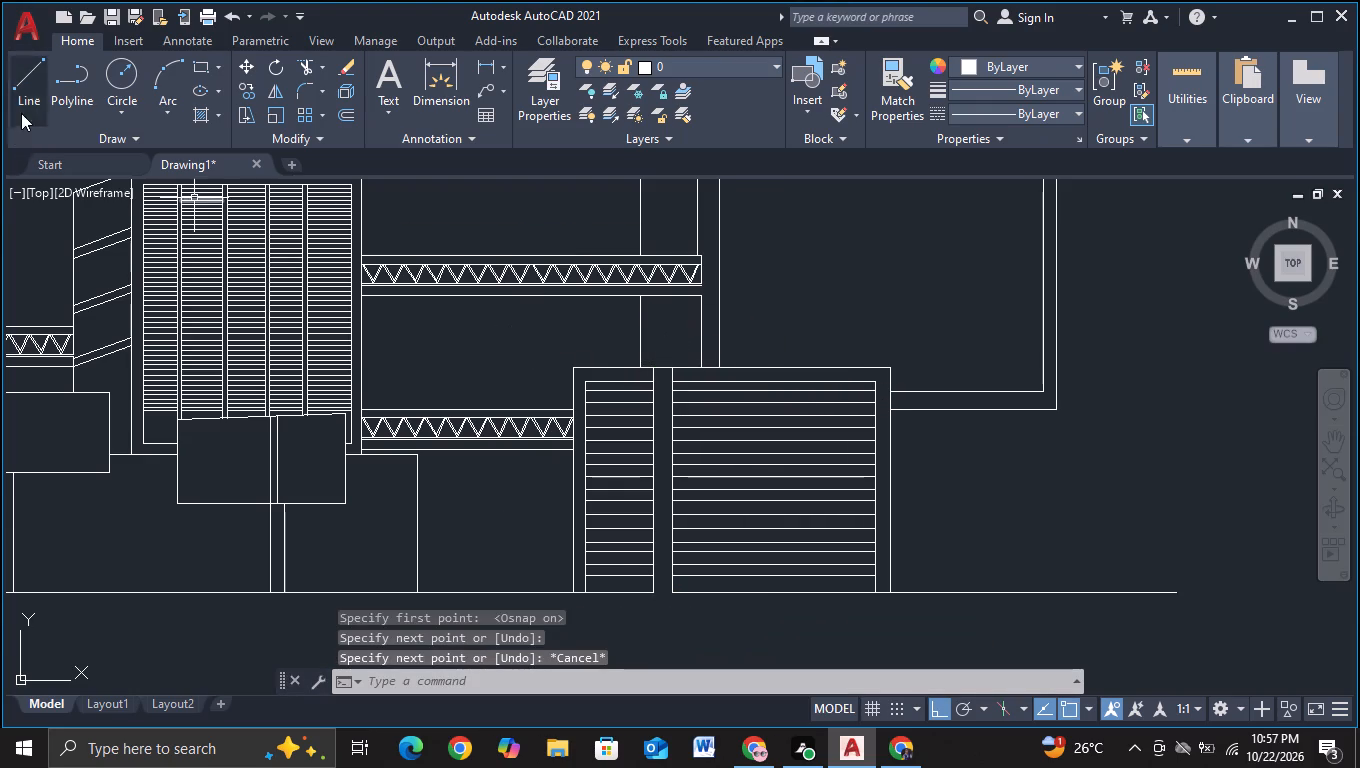
{"action": "left_click", "coordinate": [25, 106]}
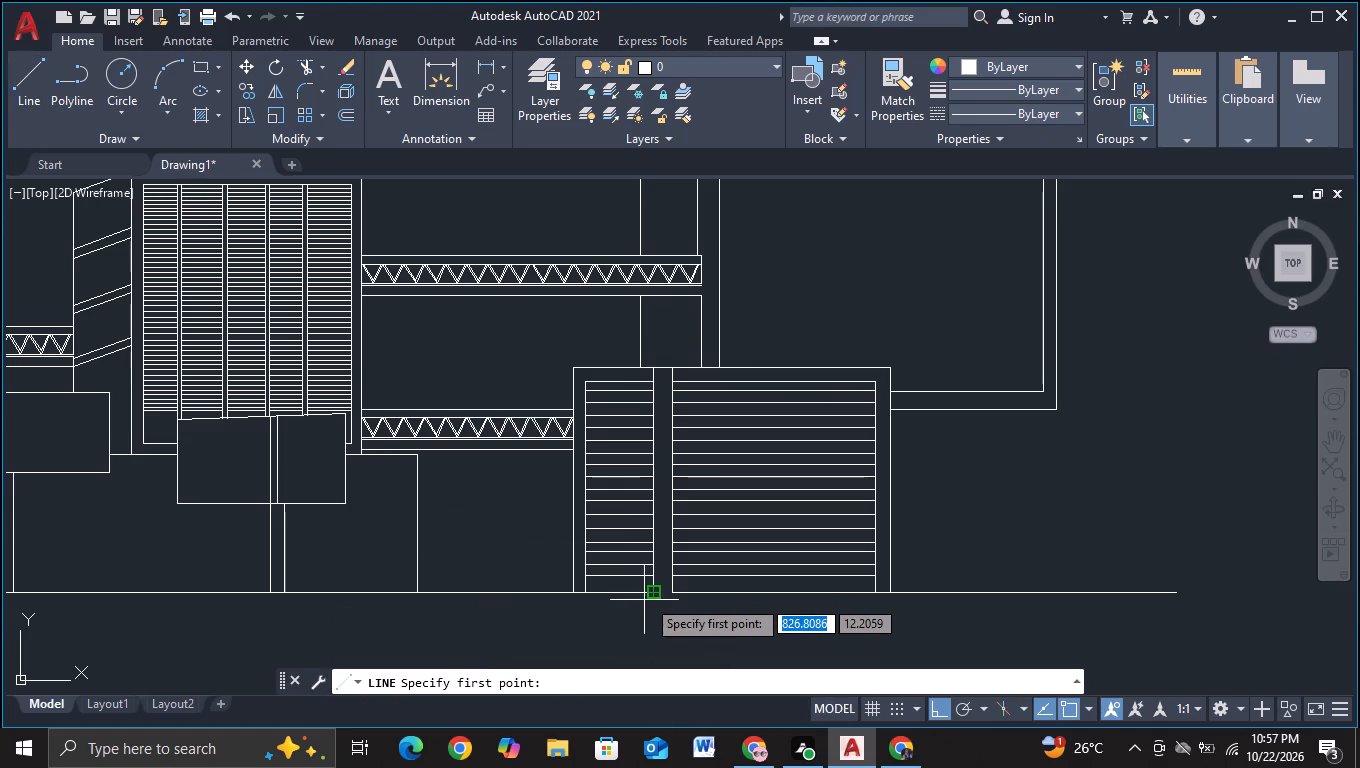
{"action": "left_click", "coordinate": [650, 596]}
{"action": "left_click", "coordinate": [697, 593]}
{"action": "key", "text": "Escape"}
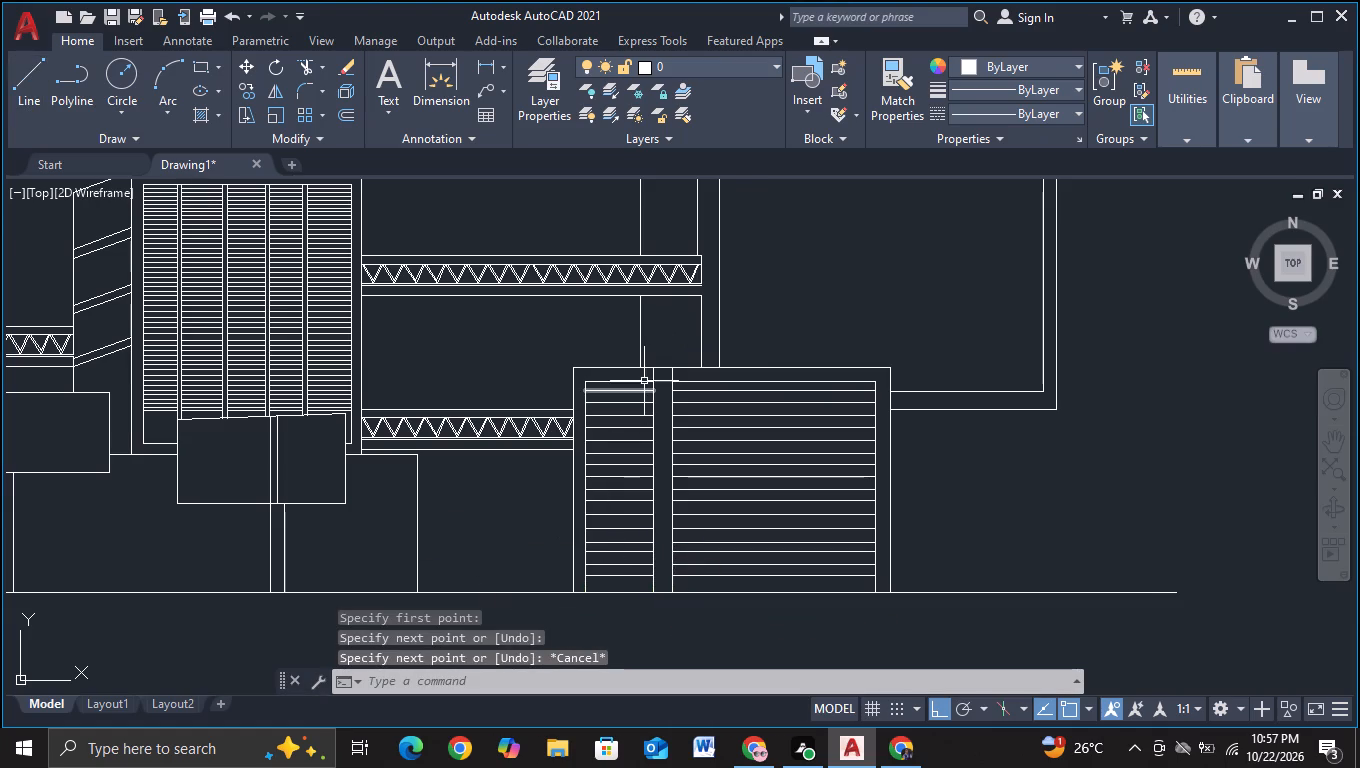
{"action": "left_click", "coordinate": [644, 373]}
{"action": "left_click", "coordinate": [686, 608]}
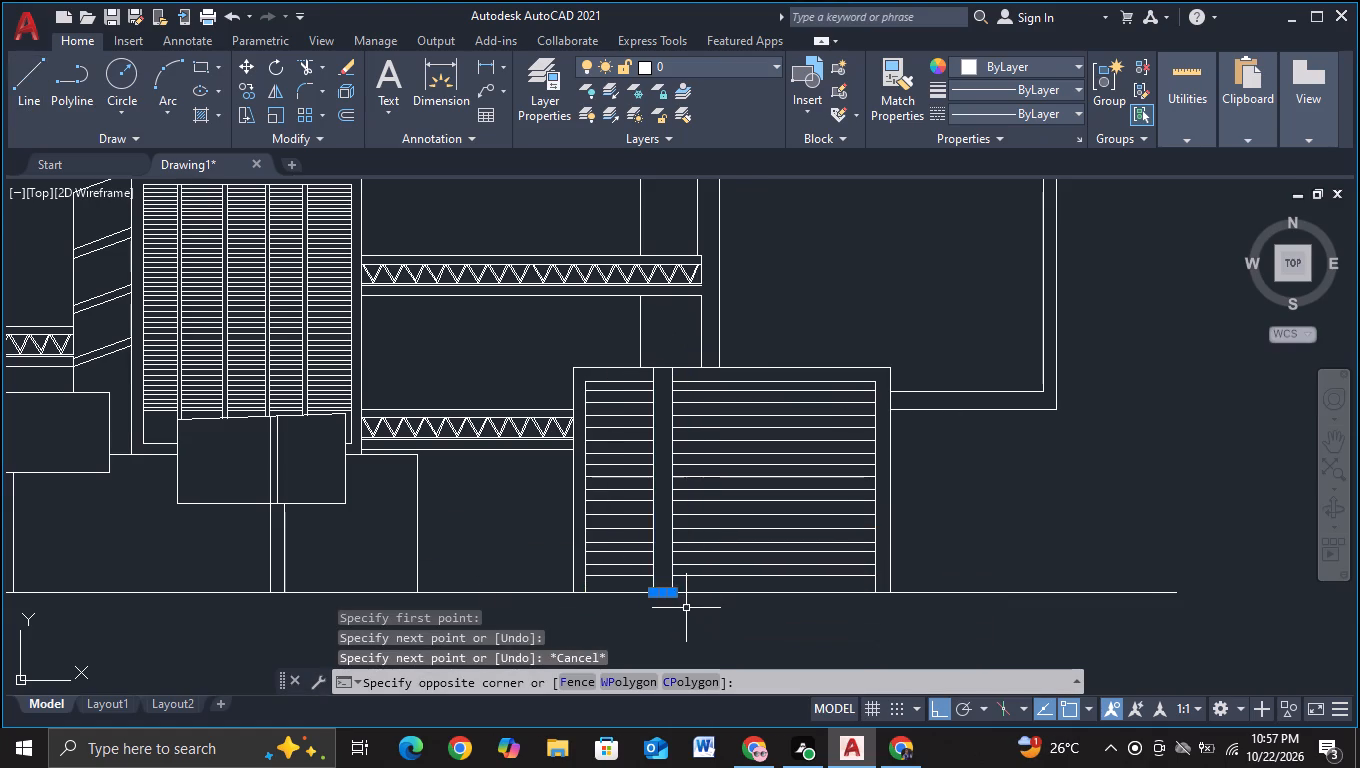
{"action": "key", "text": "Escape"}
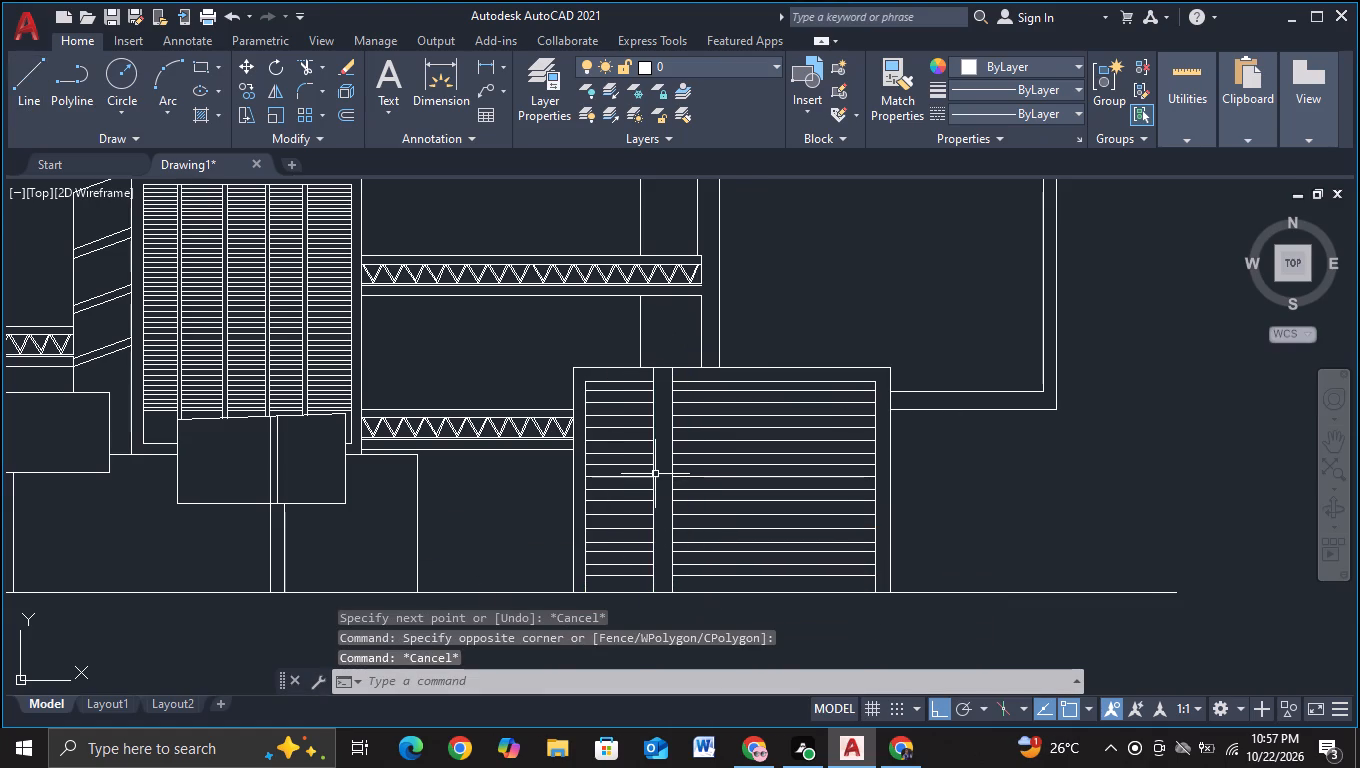
Copy the strip's two vertical lines about 36 units horizontally into the wider louvre section, with object snap off.
{"action": "left_click", "coordinate": [652, 476]}
{"action": "left_click", "coordinate": [672, 476]}
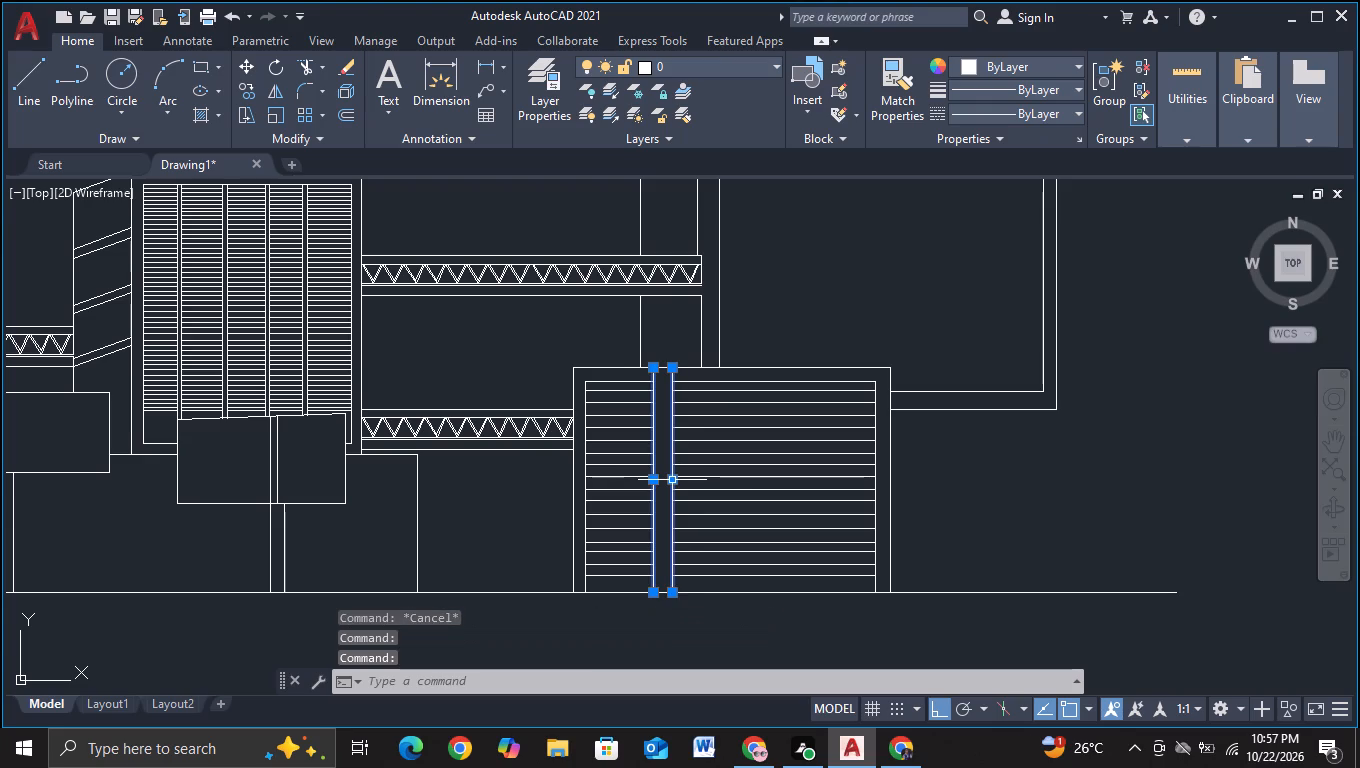
{"action": "key", "text": "c"}
{"action": "left_click", "coordinate": [750, 537]}
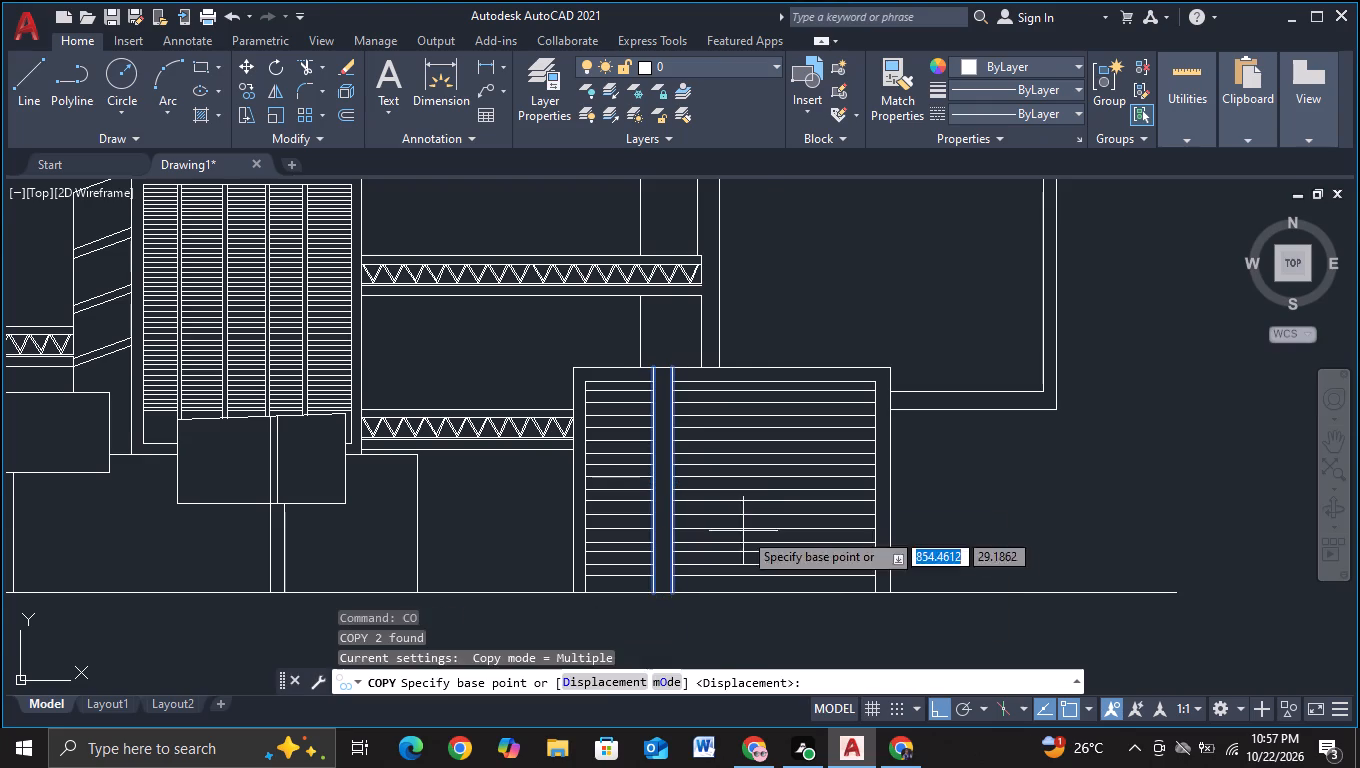
{"action": "left_click", "coordinate": [714, 515]}
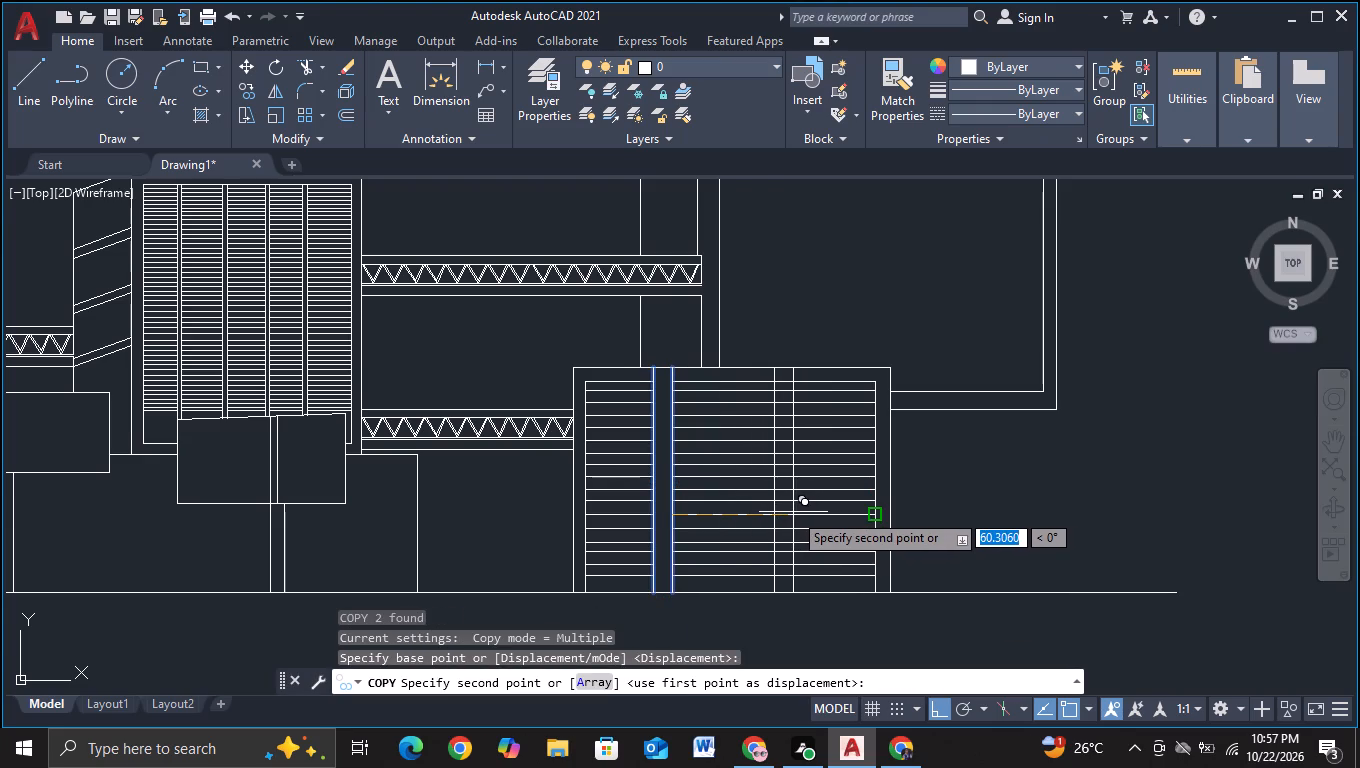
{"action": "key", "text": "F3"}
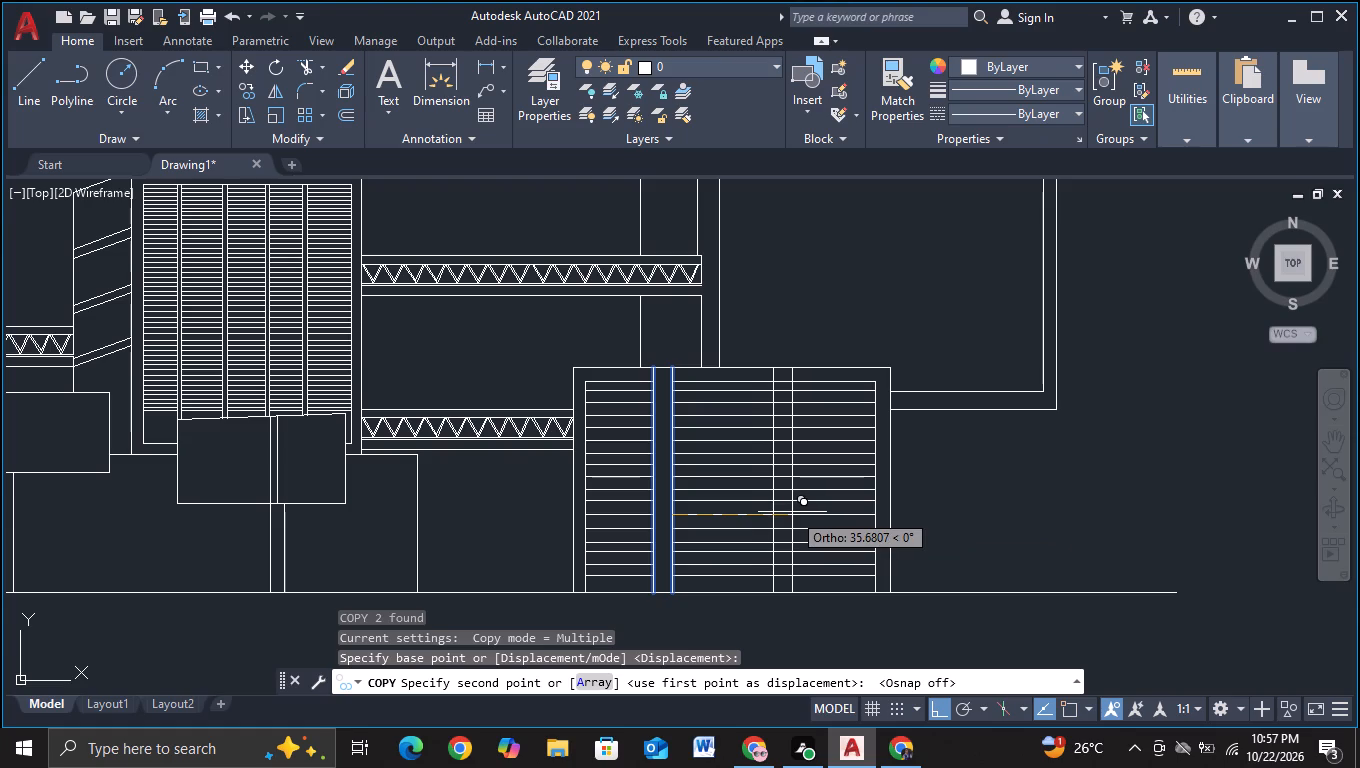
{"action": "left_click", "coordinate": [792, 512]}
{"action": "key", "text": "Escape"}
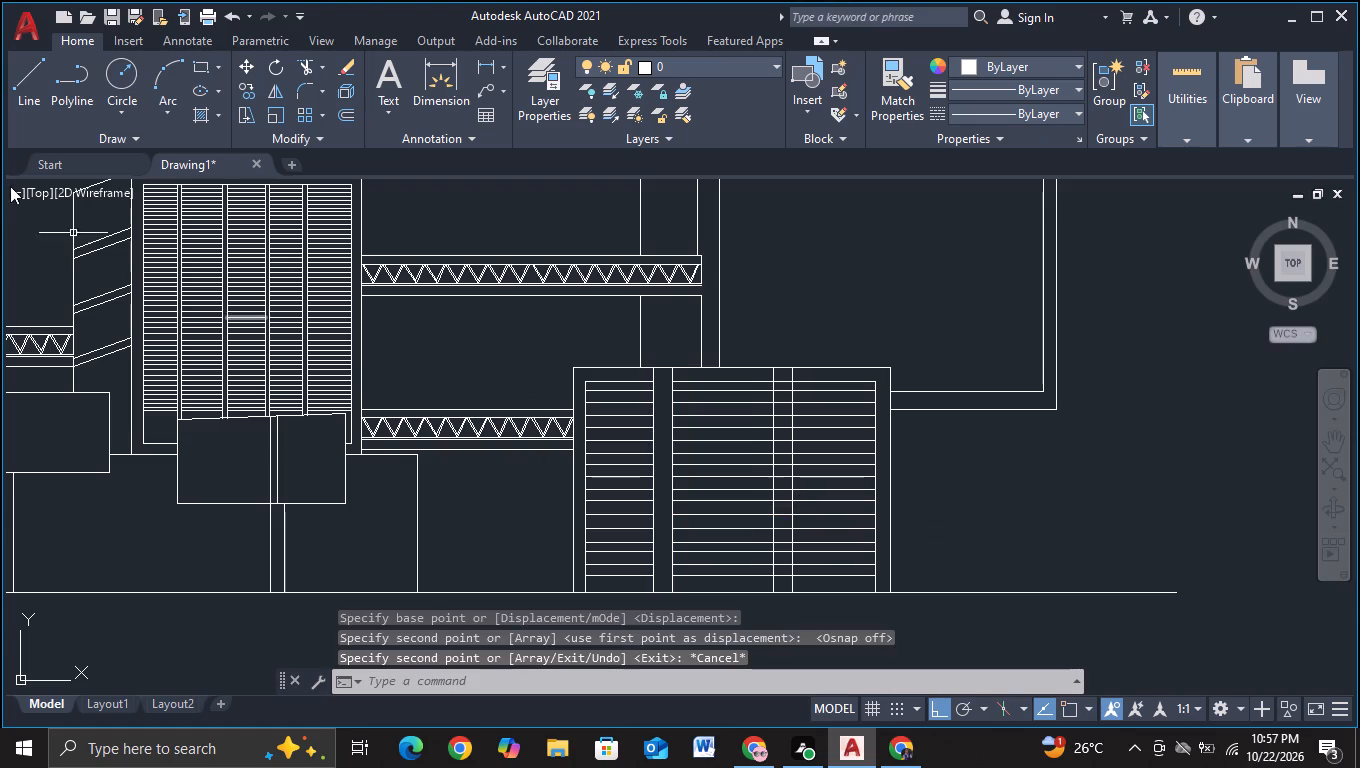
Trim the louvre lines between the two copied verticals to leave a second clear strip.
{"action": "left_click", "coordinate": [306, 70]}
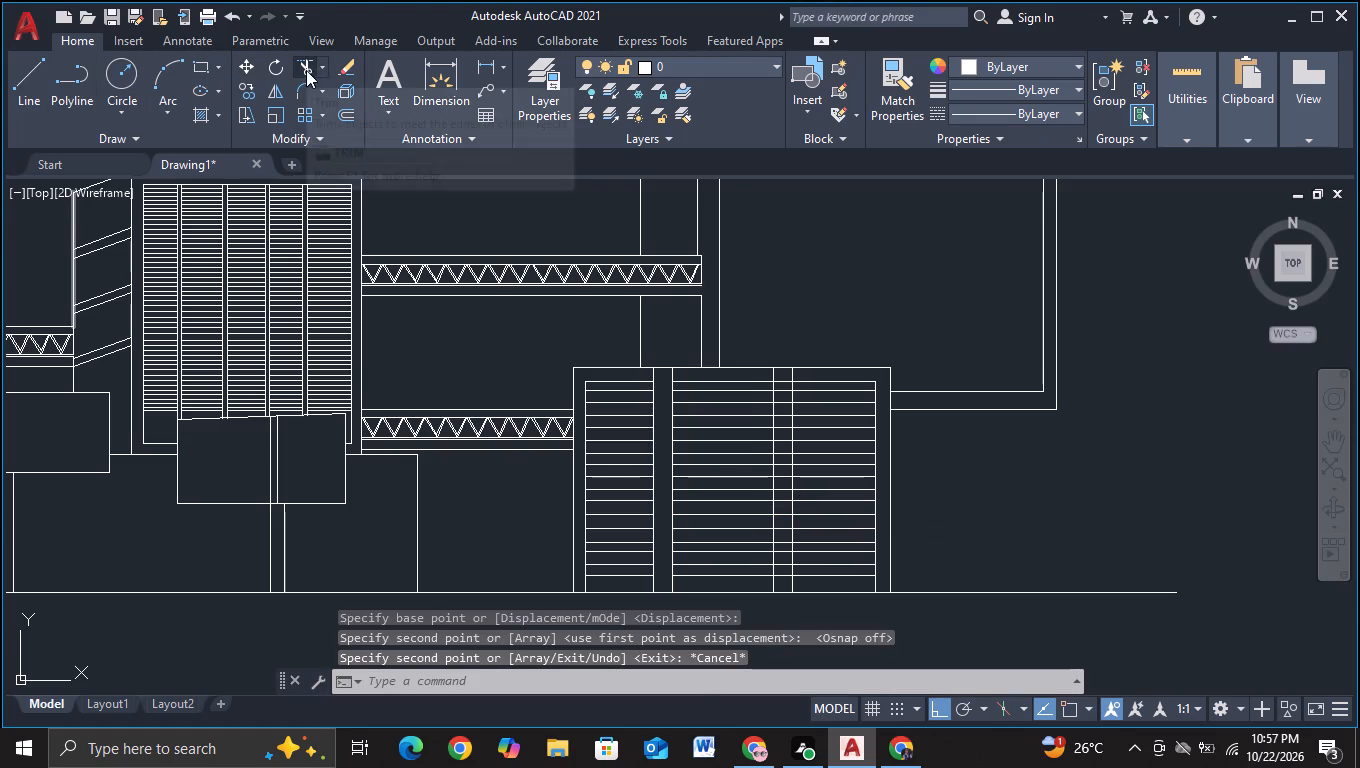
{"action": "left_click", "coordinate": [788, 376]}
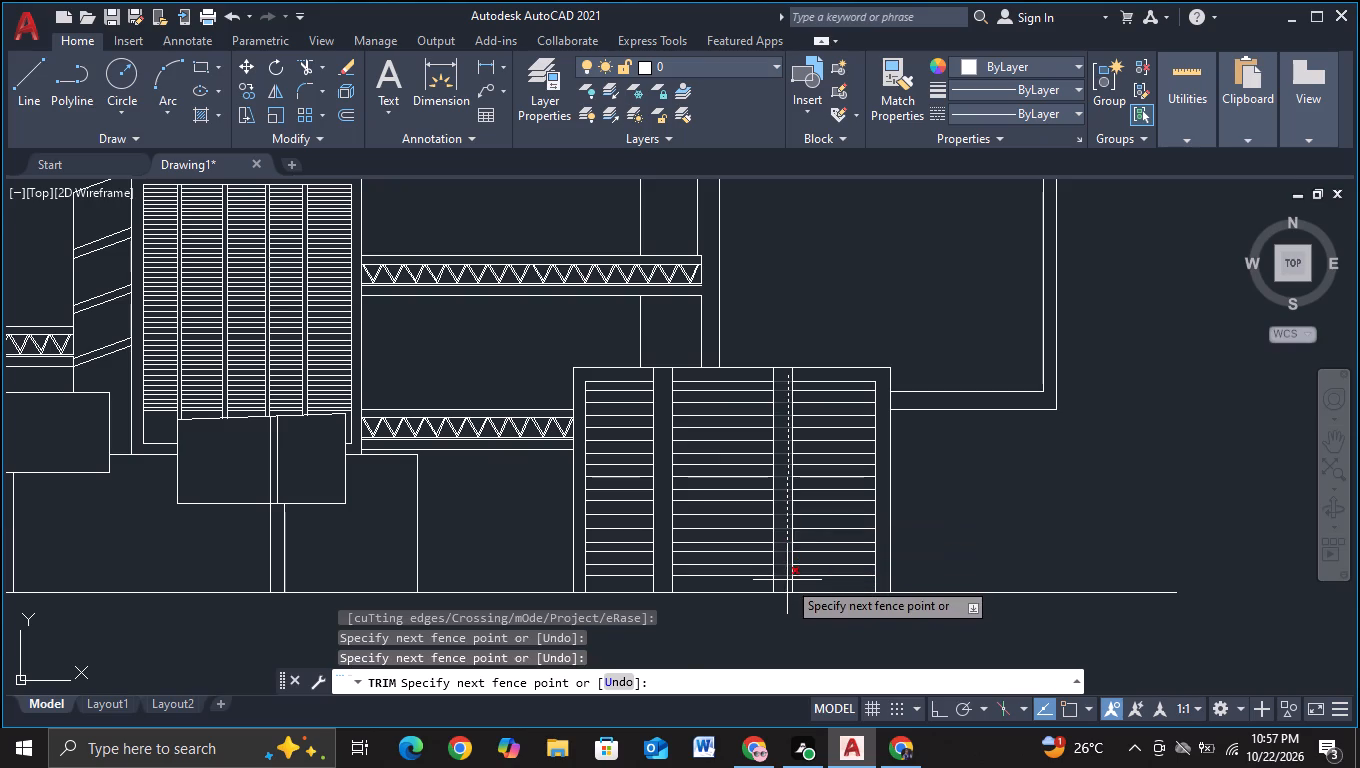
{"action": "left_click", "coordinate": [787, 580]}
{"action": "scroll", "coordinate": [788, 581], "scroll_direction": "down", "scroll_amount": 2}
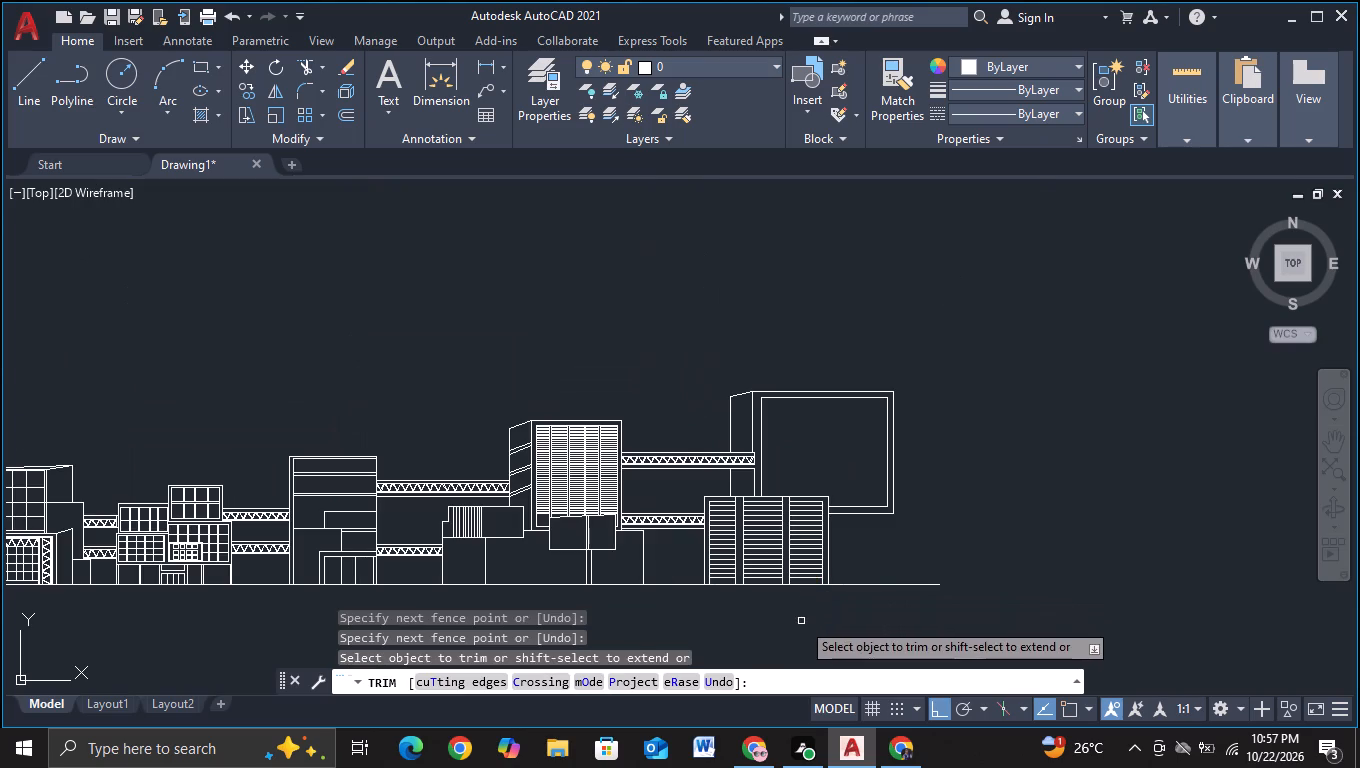
{"action": "key", "text": "Escape"}
Extend the ground line with a long horizontal line from its endpoint past the last block, with object snap back on.
{"action": "middle_click_drag", "start_coordinate": [801, 621], "coordinate": [750, 560]}
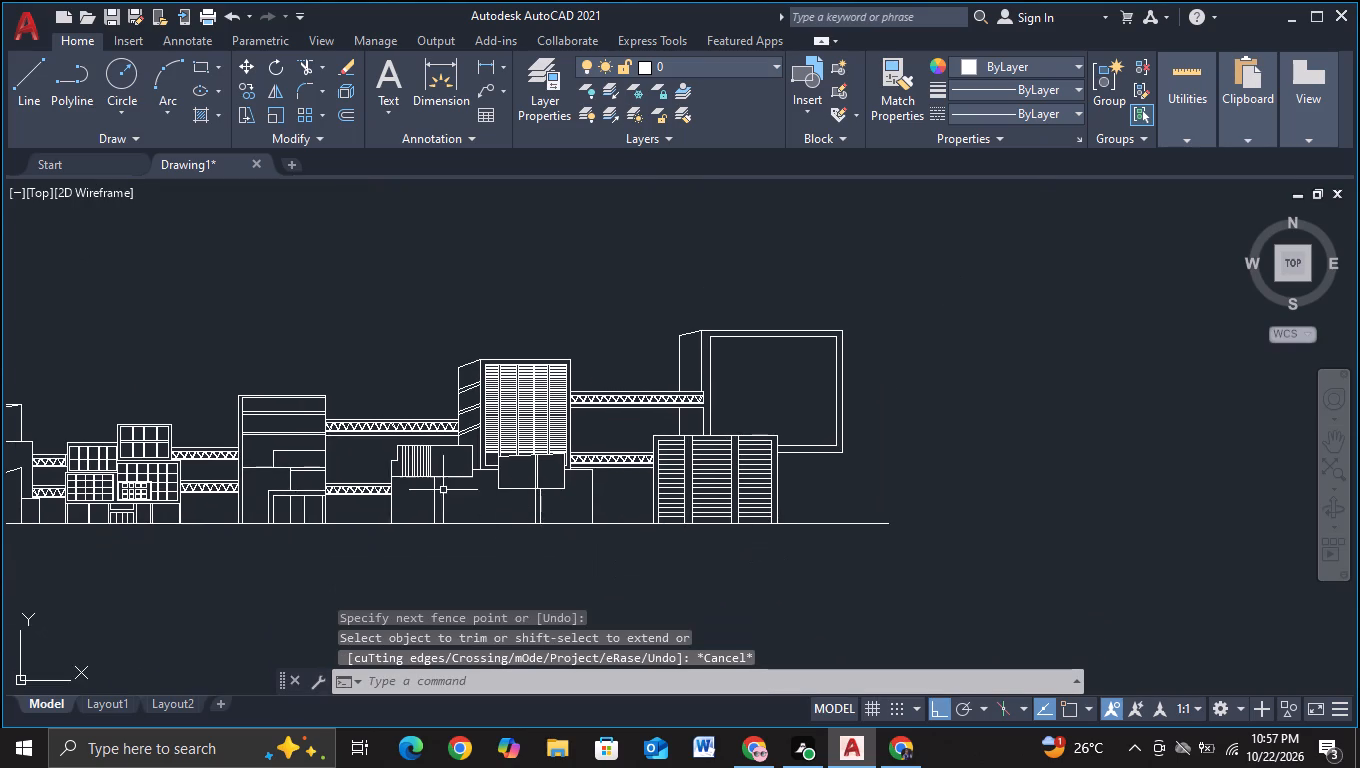
{"action": "middle_click_drag", "start_coordinate": [736, 558], "coordinate": [693, 607]}
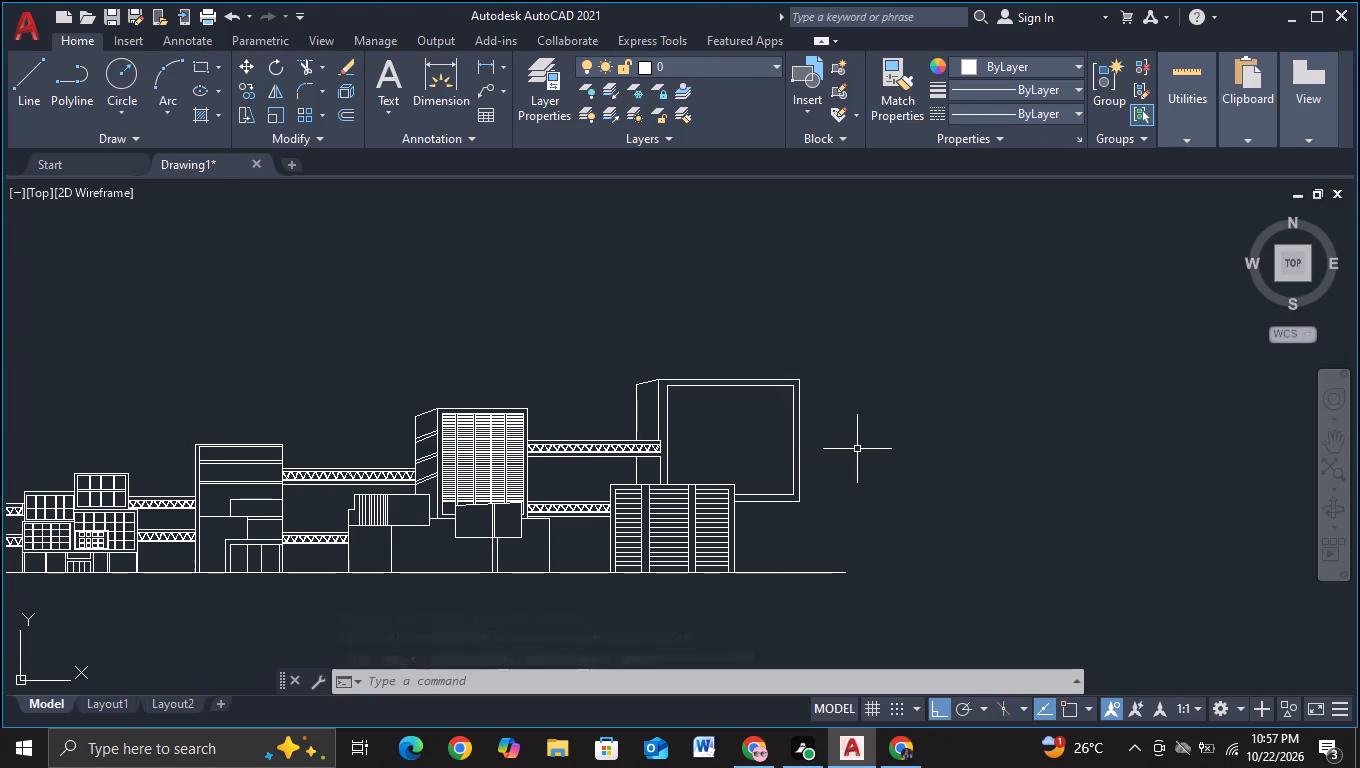
{"action": "middle_click_drag", "start_coordinate": [857, 449], "coordinate": [666, 420]}
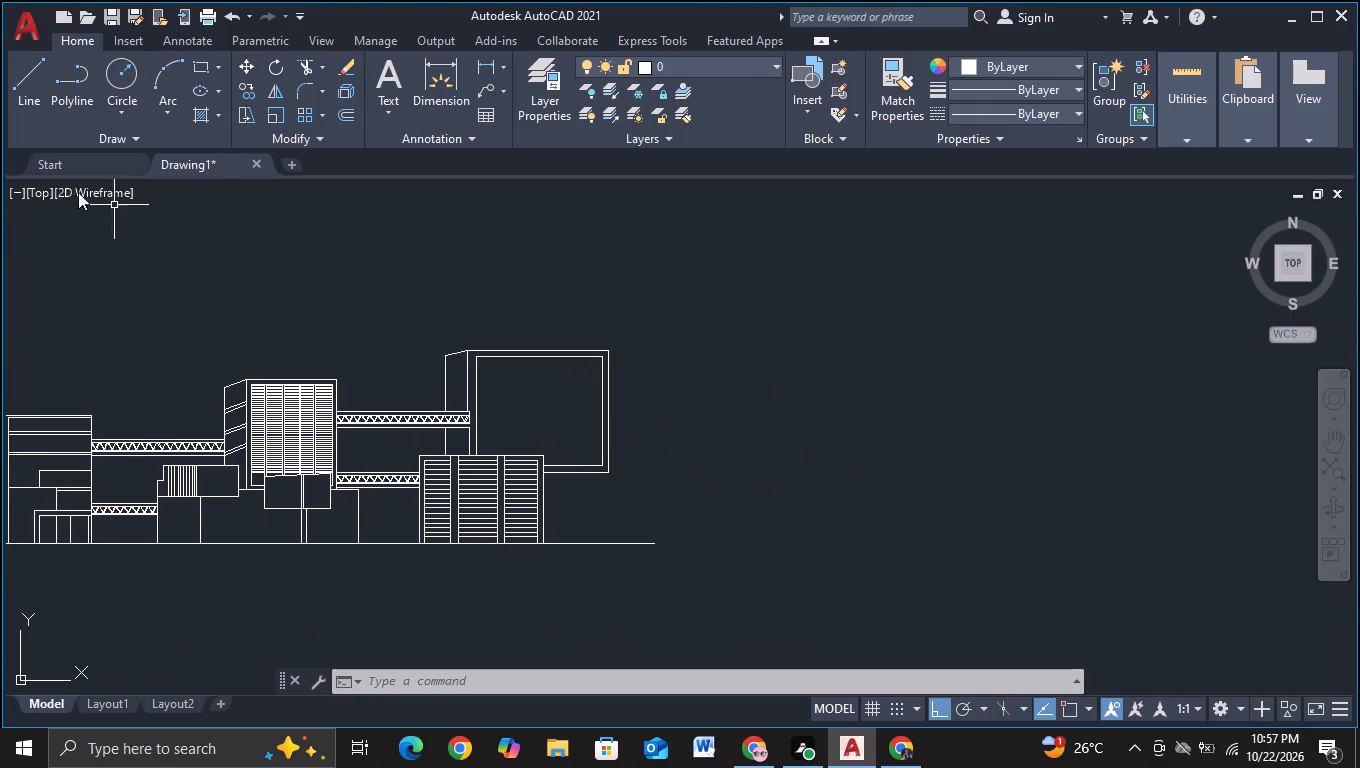
{"action": "left_click", "coordinate": [35, 82]}
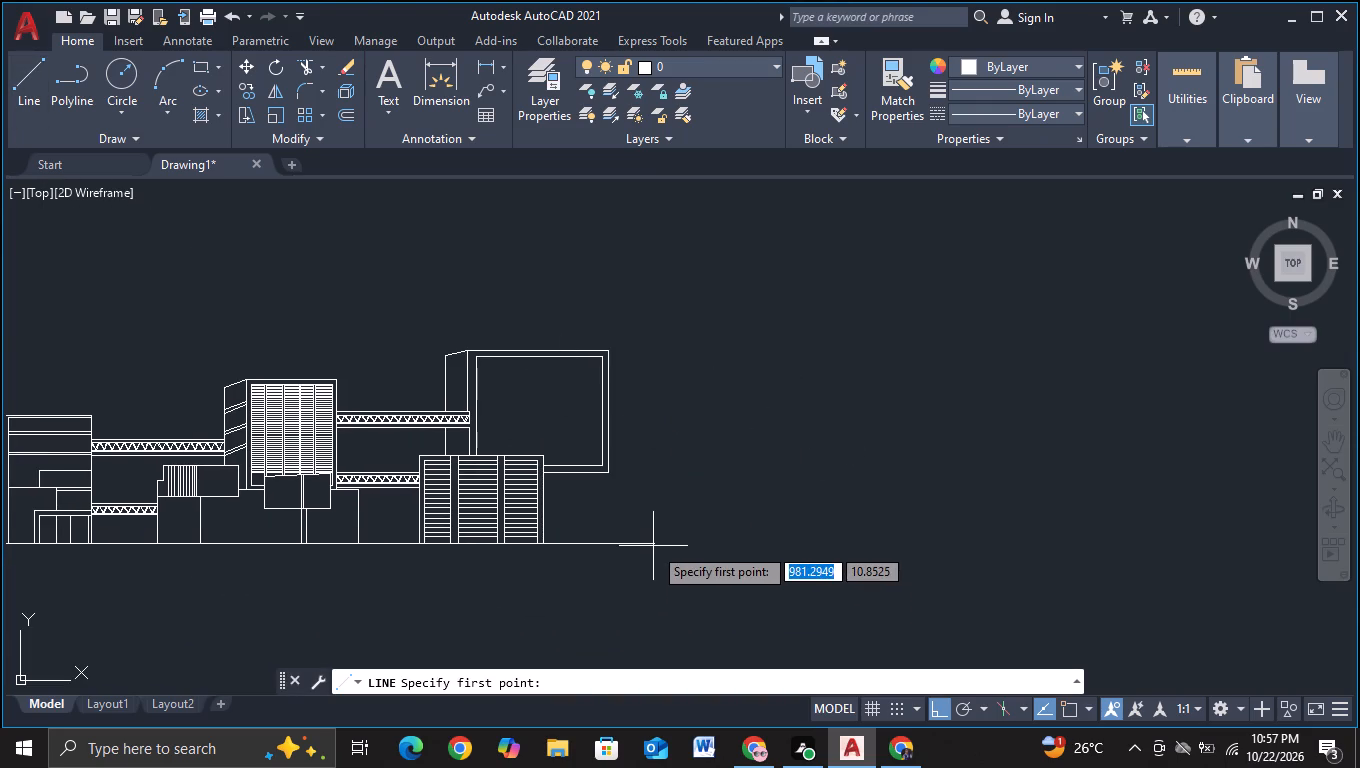
{"action": "key", "text": "F3"}
{"action": "left_click", "coordinate": [653, 546]}
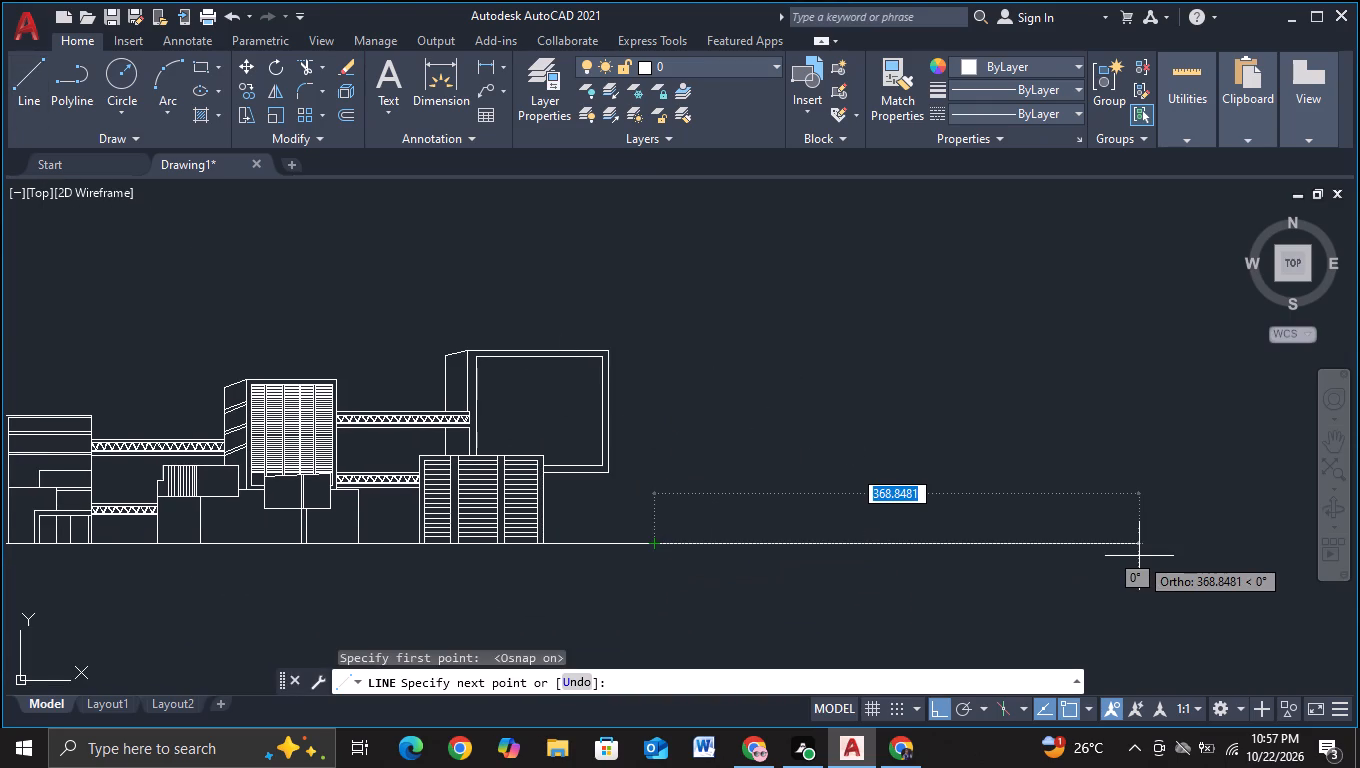
{"action": "middle_click_drag", "start_coordinate": [1139, 556], "coordinate": [388, 516]}
{"action": "left_click", "coordinate": [529, 516]}
{"action": "key", "text": "Escape"}
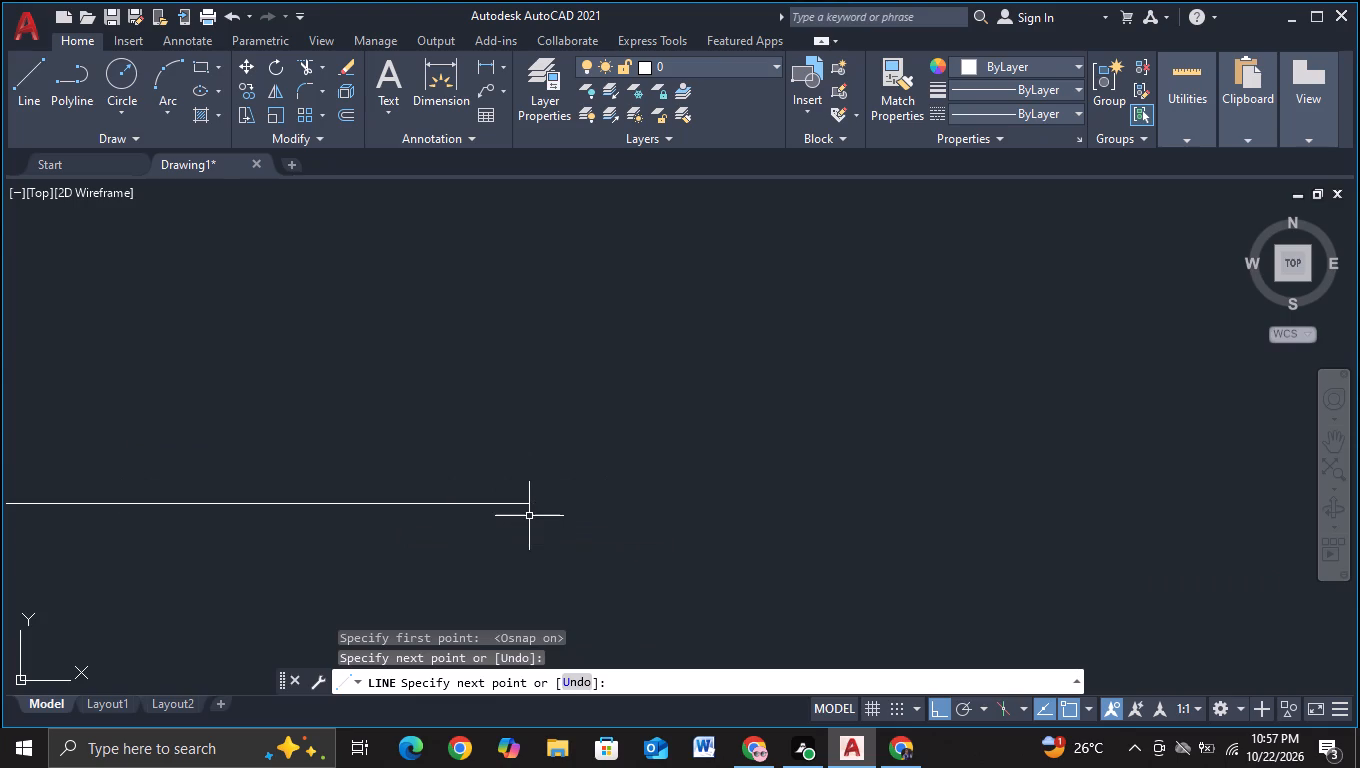
Examine the whole elevation from the first blocks to the louvred block and the extended ground line.
{"action": "scroll", "coordinate": [529, 516], "scroll_direction": "down", "scroll_amount": 3}
{"action": "middle_click_drag", "start_coordinate": [401, 564], "coordinate": [684, 553]}
{"action": "scroll", "coordinate": [657, 549], "scroll_direction": "up", "scroll_amount": 2}
{"action": "middle_click_drag", "start_coordinate": [438, 525], "coordinate": [656, 525]}
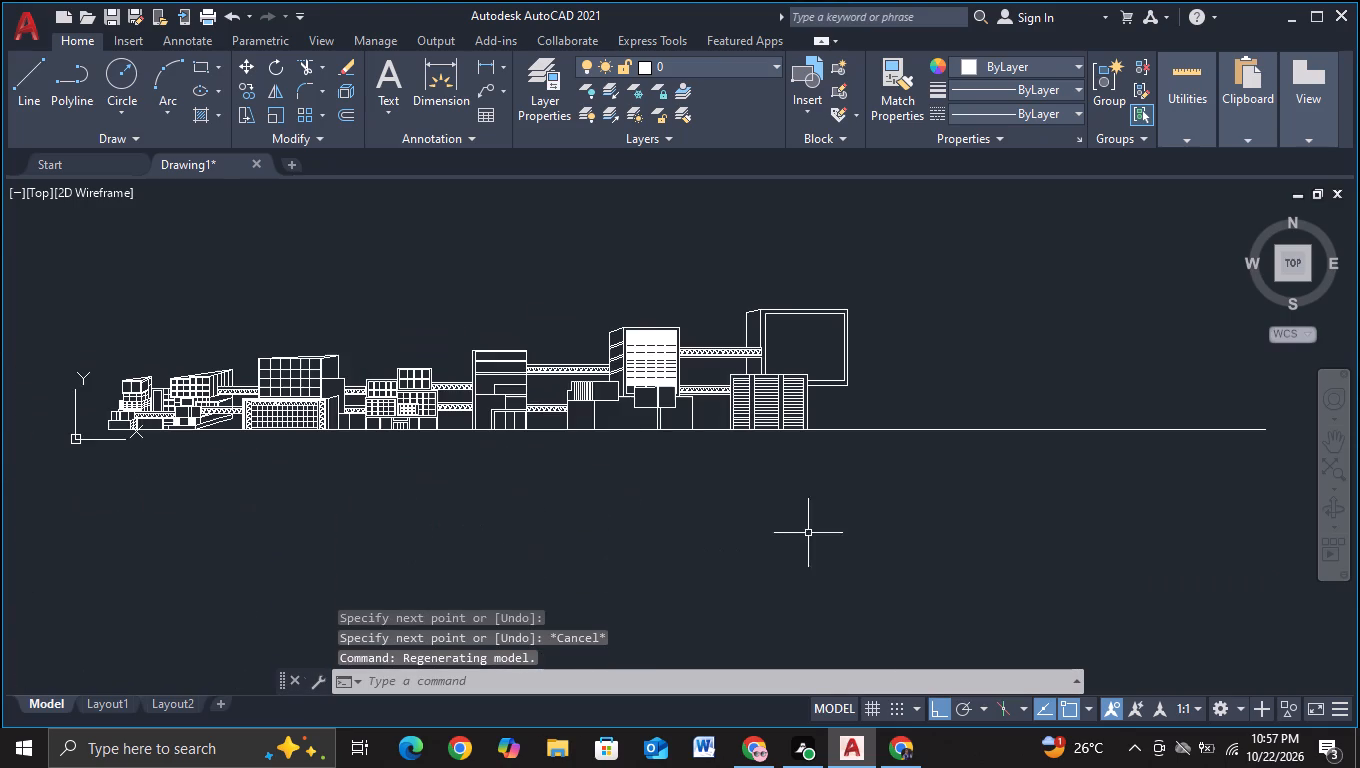
{"action": "middle_click_drag", "start_coordinate": [486, 476], "coordinate": [747, 491]}
{"action": "scroll", "coordinate": [724, 491], "scroll_direction": "up", "scroll_amount": 1}
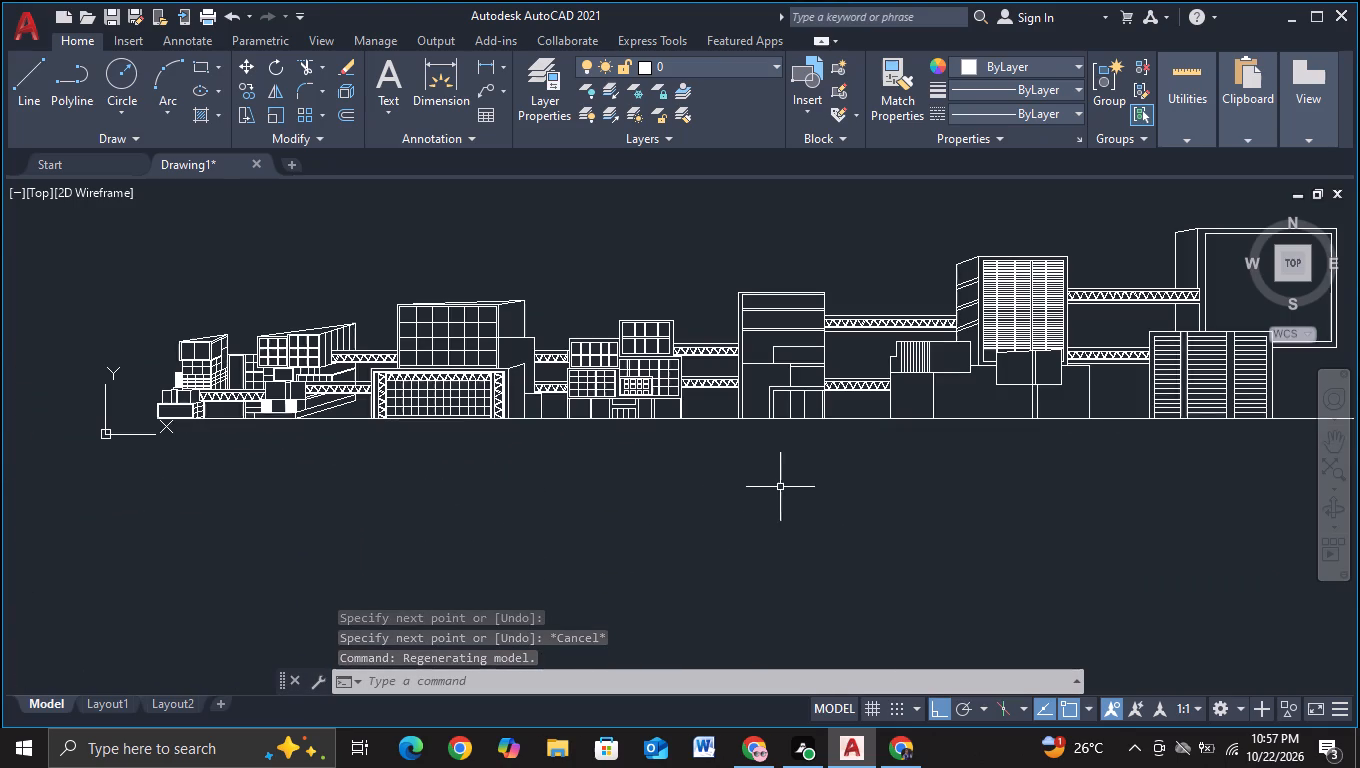
{"action": "middle_click_drag", "start_coordinate": [780, 487], "coordinate": [433, 487]}
{"action": "middle_click_drag", "start_coordinate": [823, 492], "coordinate": [660, 523]}
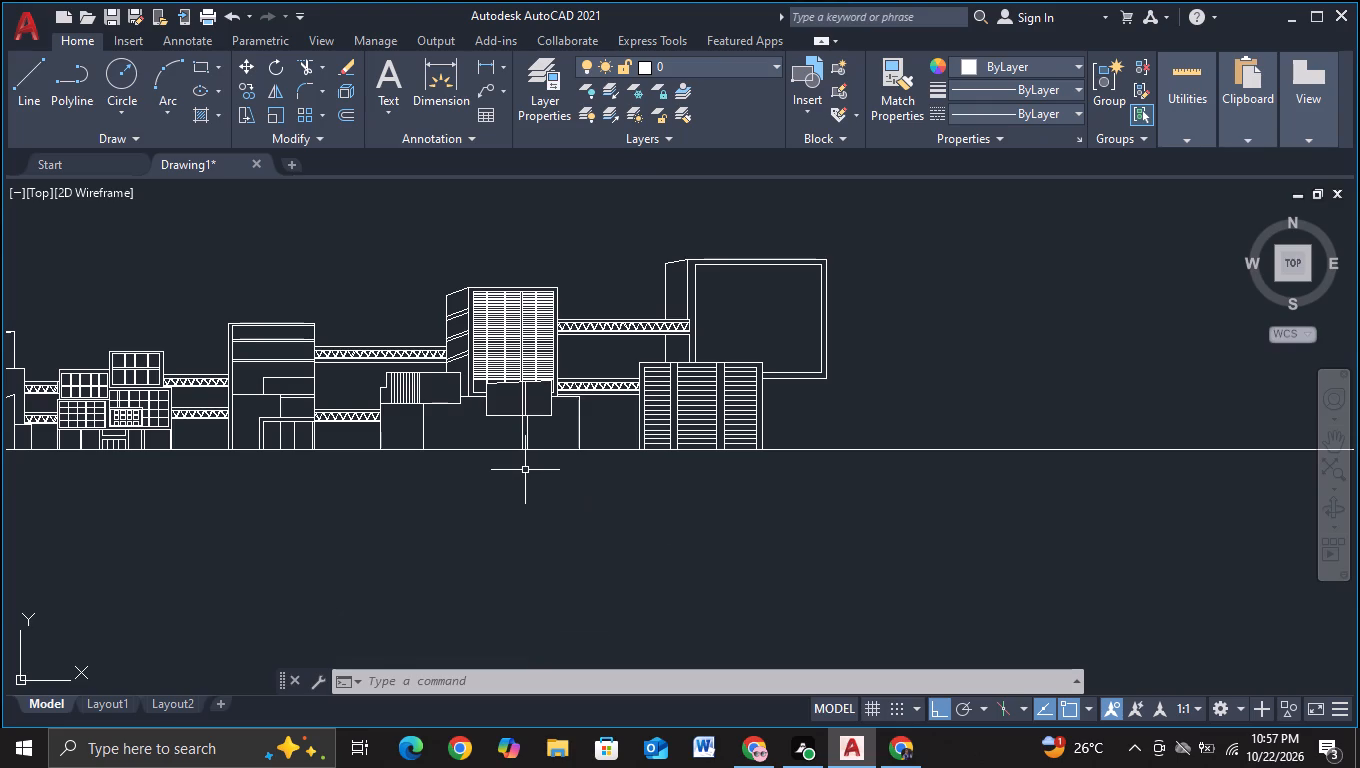
Draw the louvred block's side face with ortho off: a short sloped line from its top corner nearest the truss, continued vertically just past the ground line.
{"action": "left_click", "coordinate": [24, 88]}
{"action": "key", "text": "F8"}
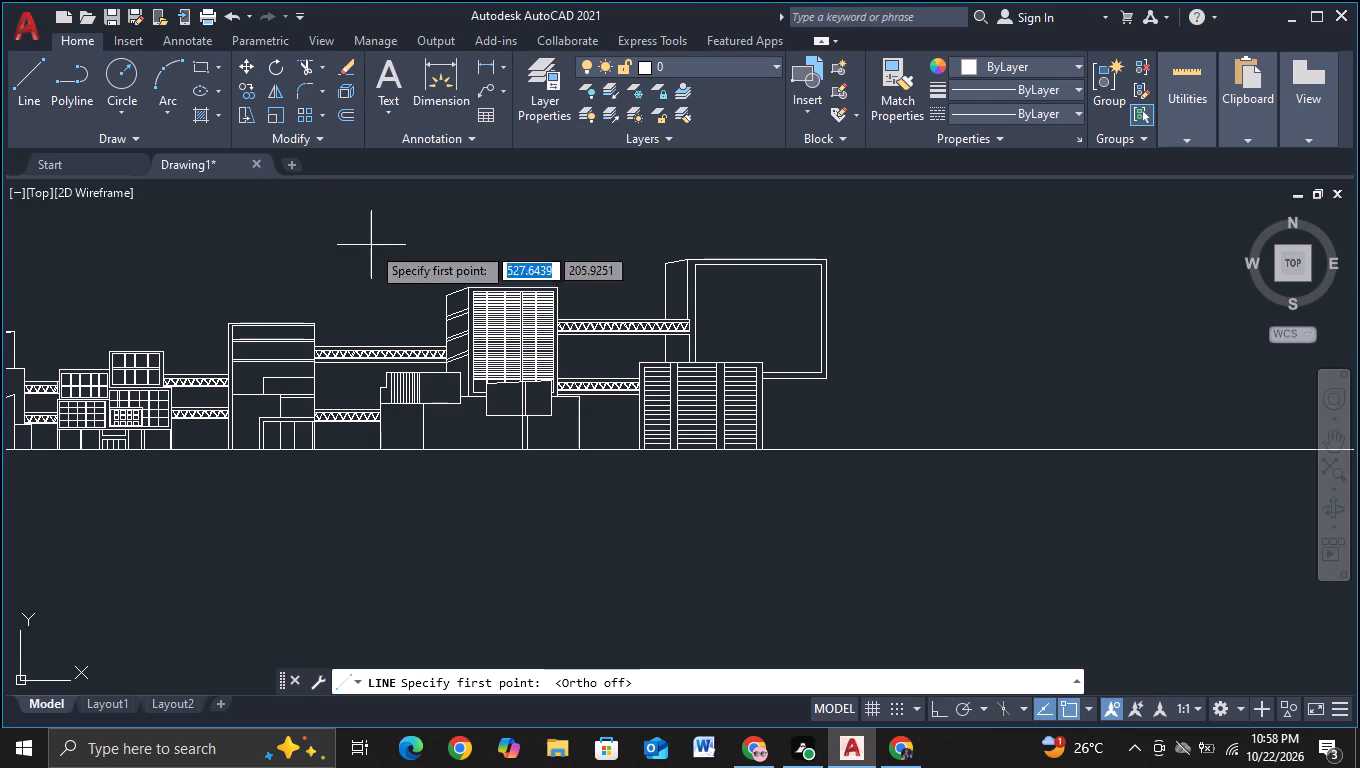
{"action": "scroll", "coordinate": [567, 355], "scroll_direction": "up", "scroll_amount": 2}
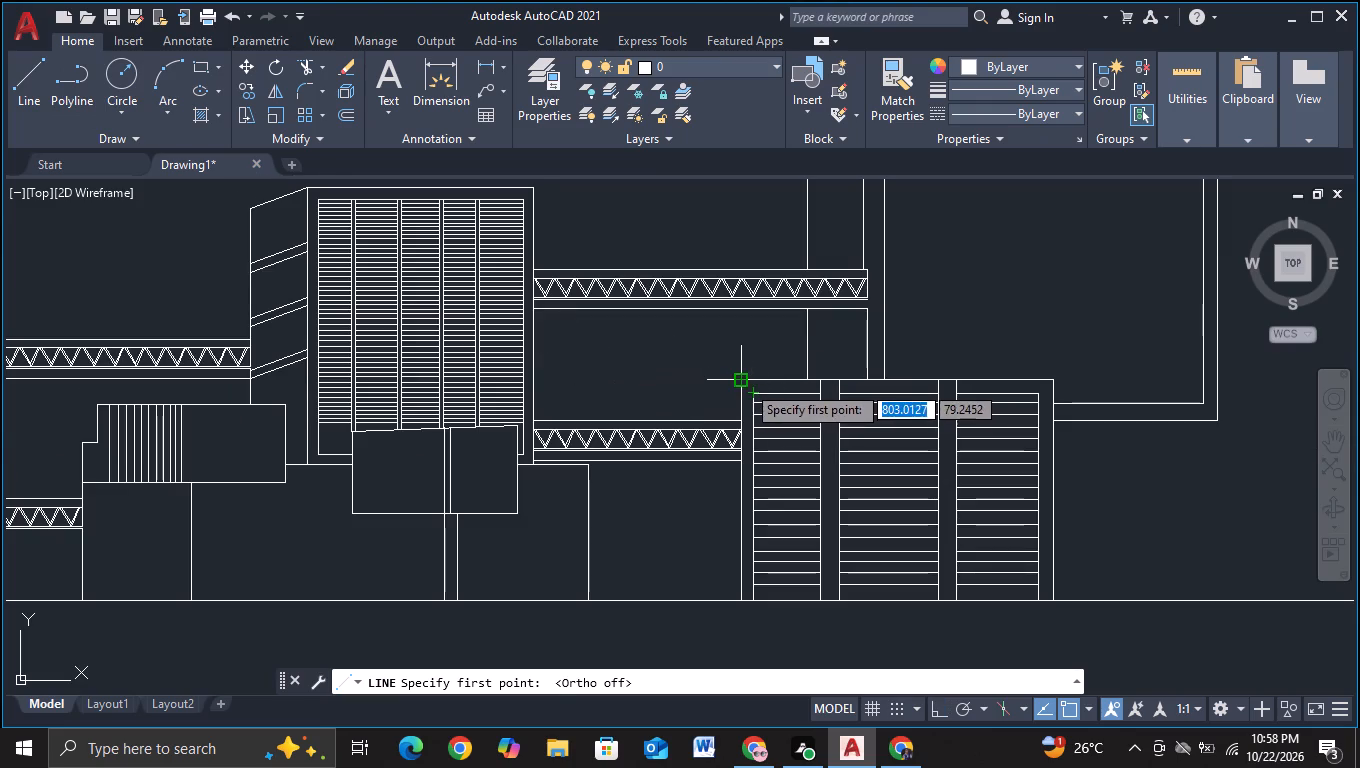
{"action": "left_click", "coordinate": [746, 384]}
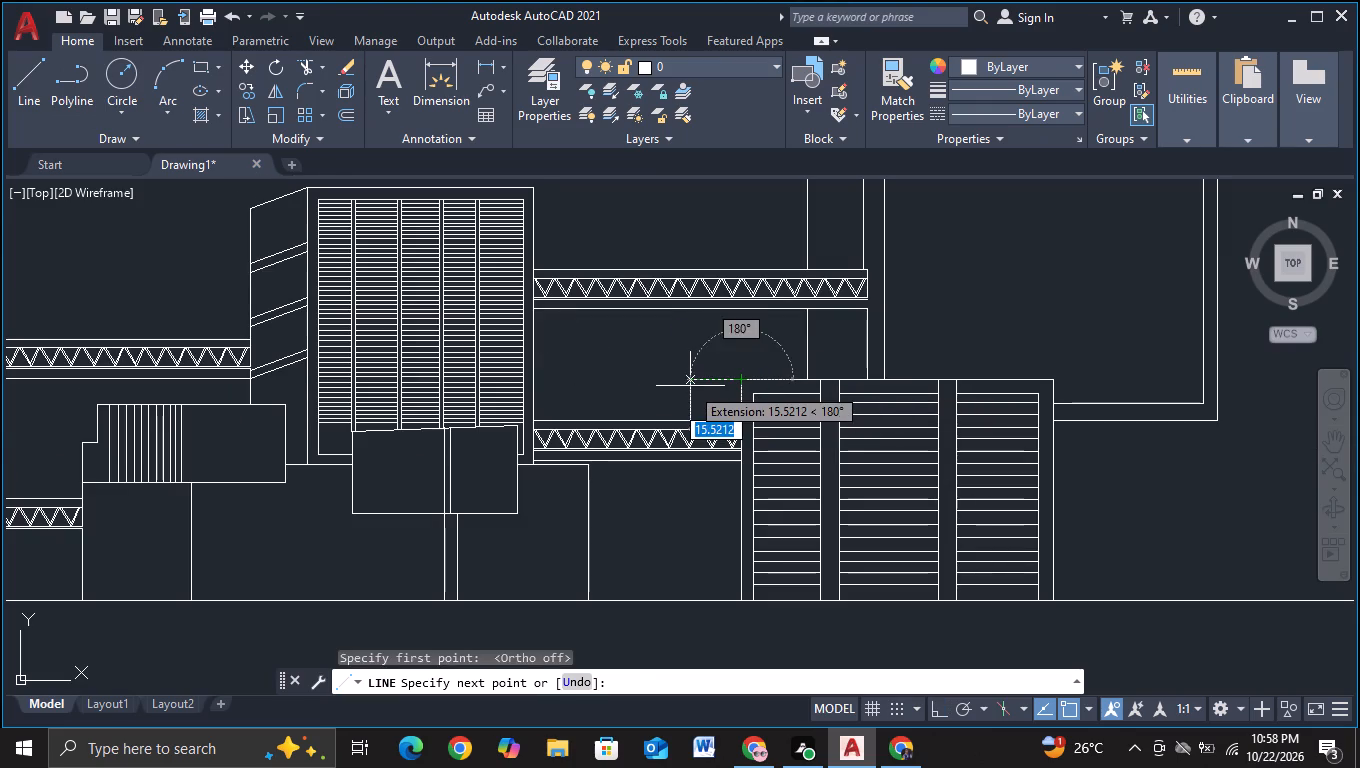
{"action": "left_click", "coordinate": [694, 395]}
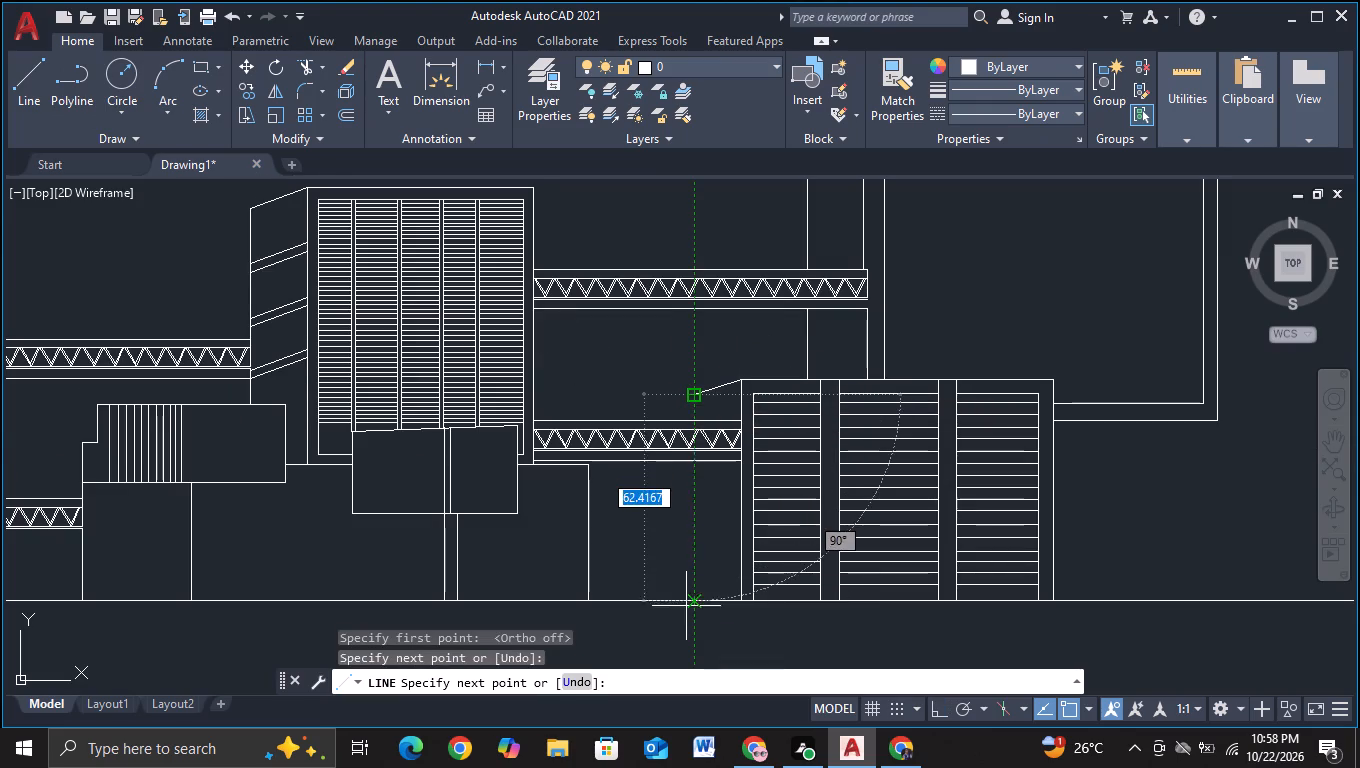
{"action": "left_click", "coordinate": [686, 639]}
{"action": "key", "text": "Escape"}
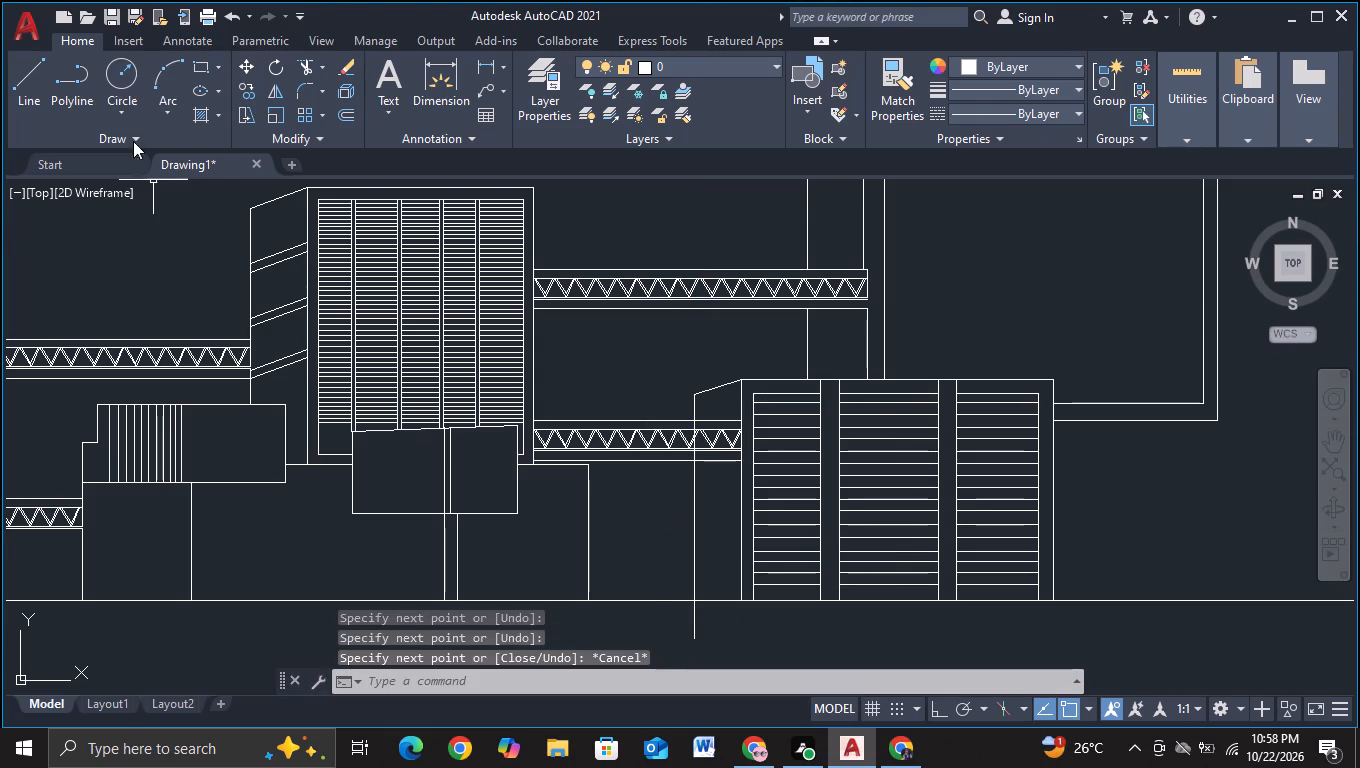
Trim the new side vertical where it crosses the lower truss link and erase the leftover piece between the chords.
{"action": "left_click", "coordinate": [308, 67]}
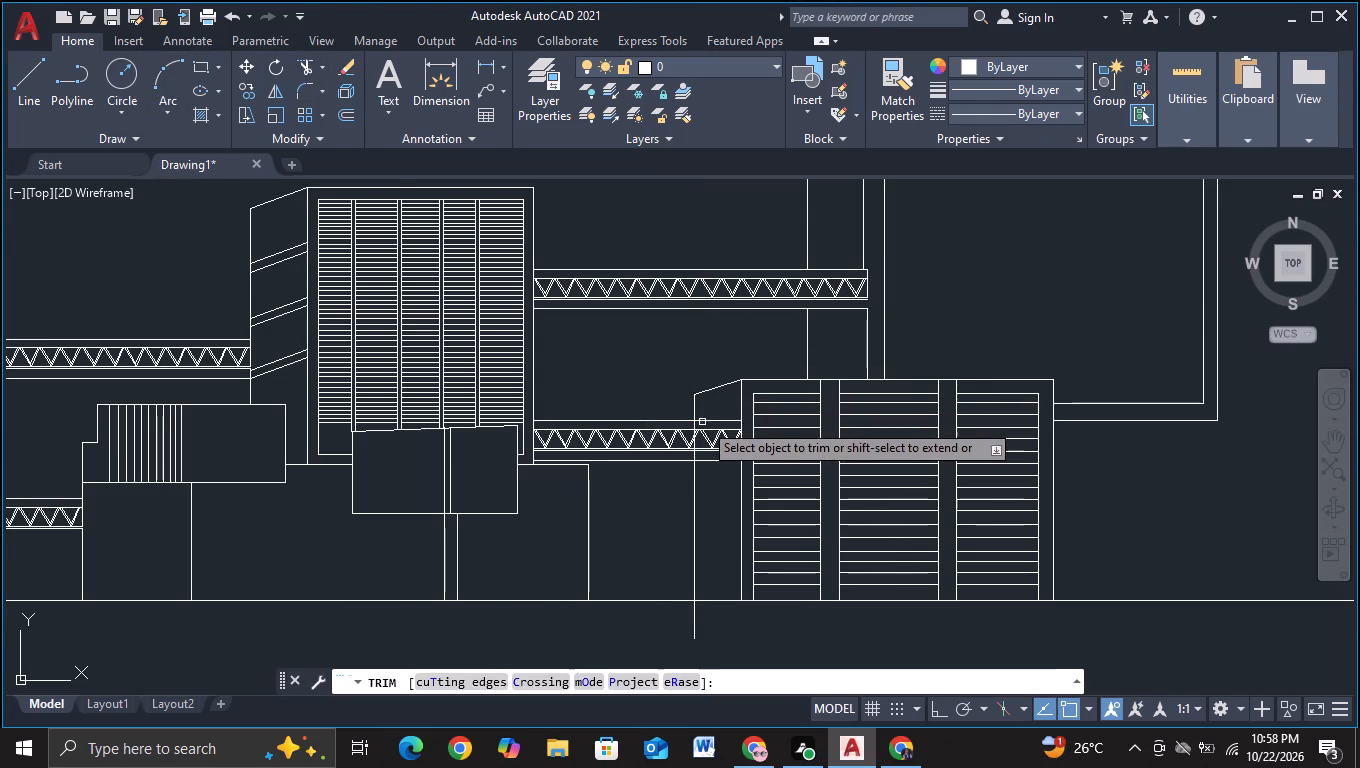
{"action": "left_click", "coordinate": [693, 425]}
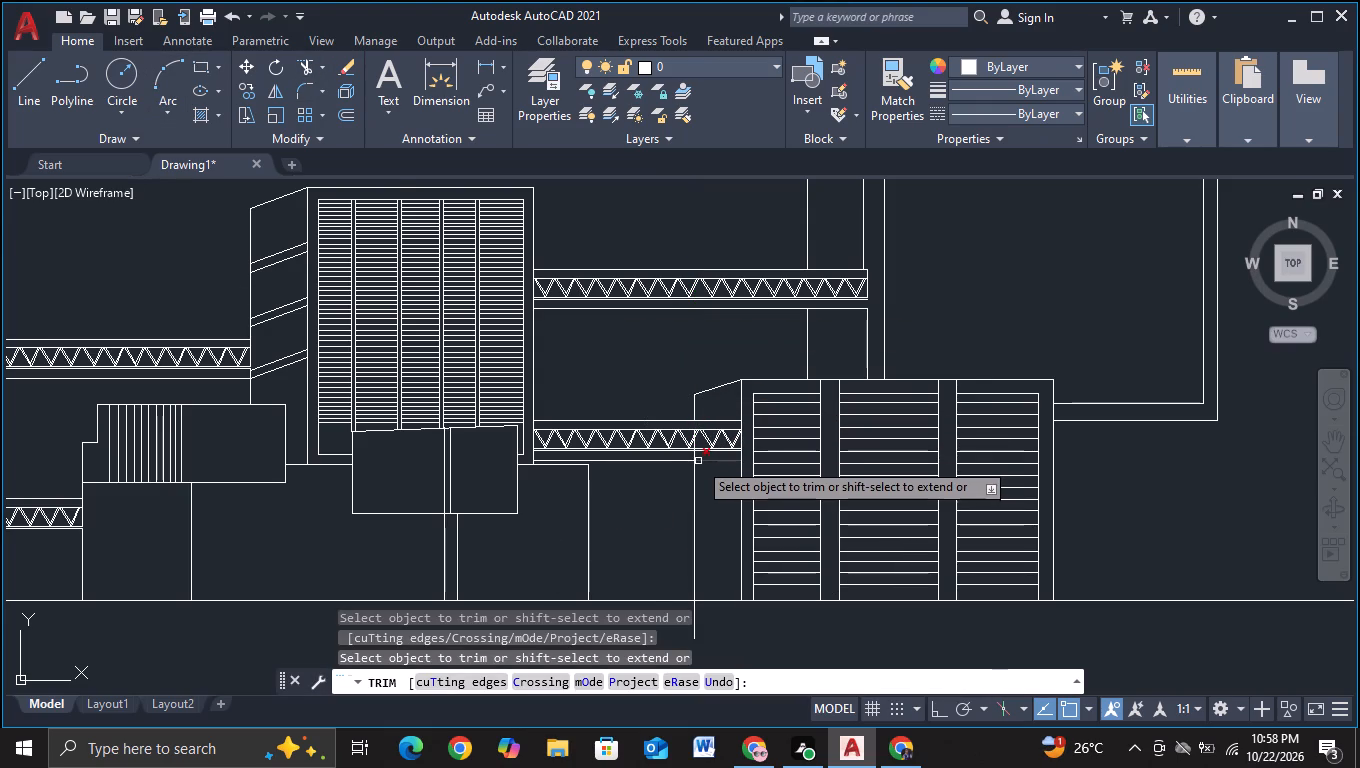
{"action": "left_click", "coordinate": [697, 457]}
{"action": "key", "text": "Escape"}
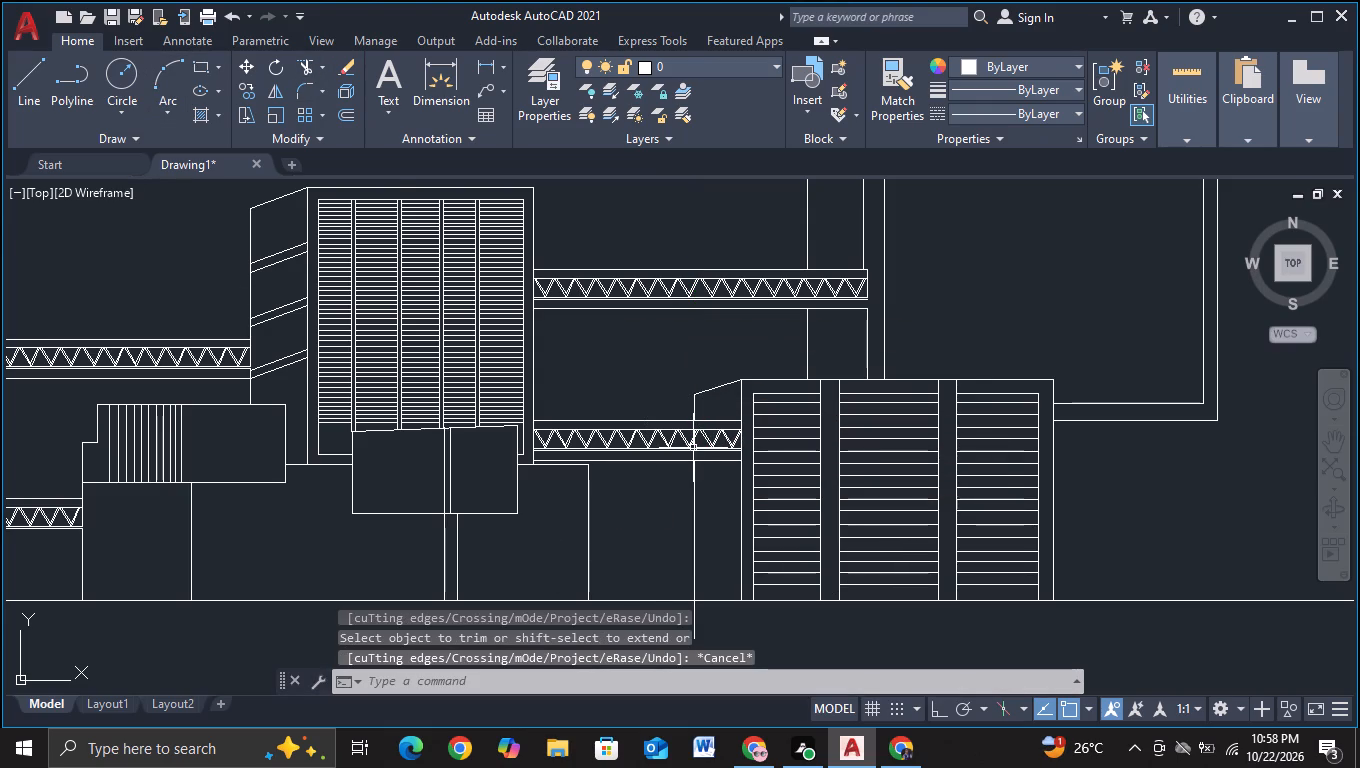
{"action": "left_click", "coordinate": [692, 446]}
{"action": "key", "text": "Delete"}
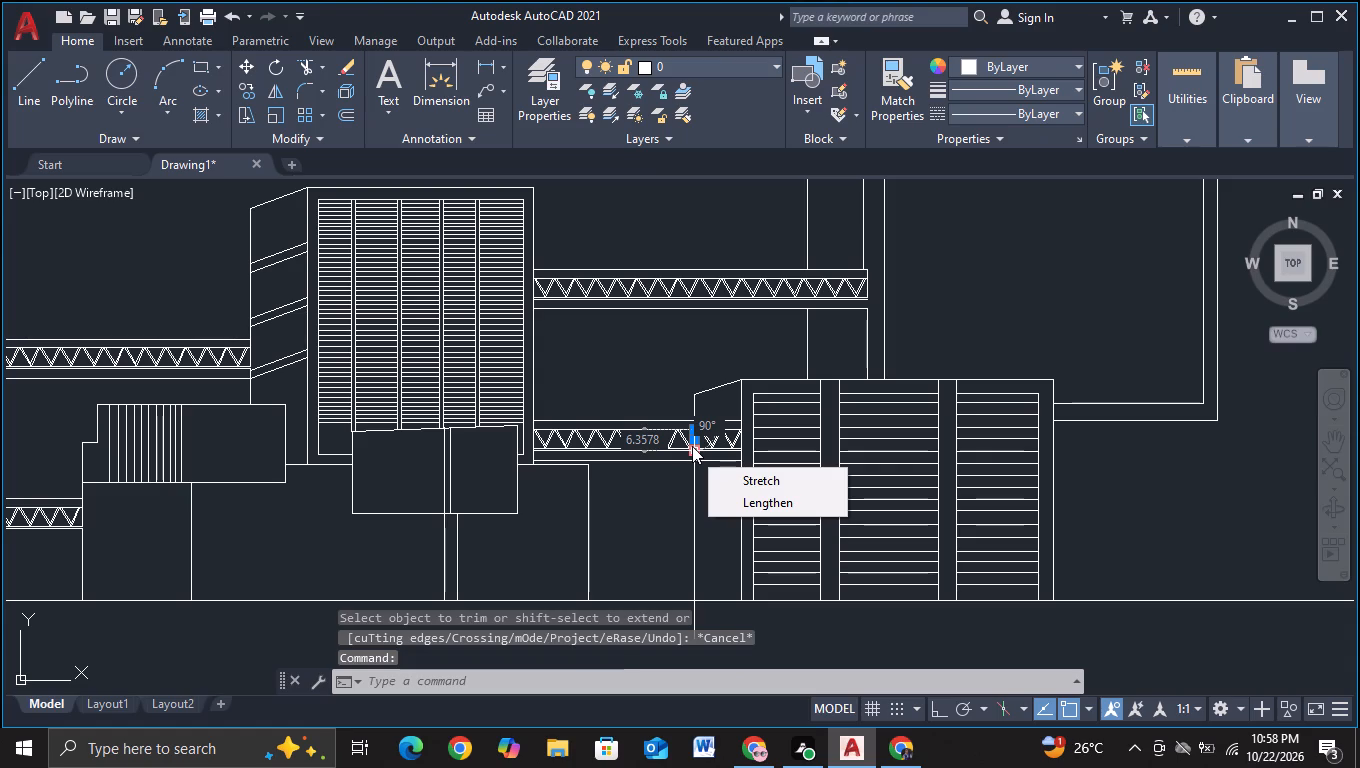
{"action": "key", "text": "Escape"}
{"action": "key", "text": "Escape"}
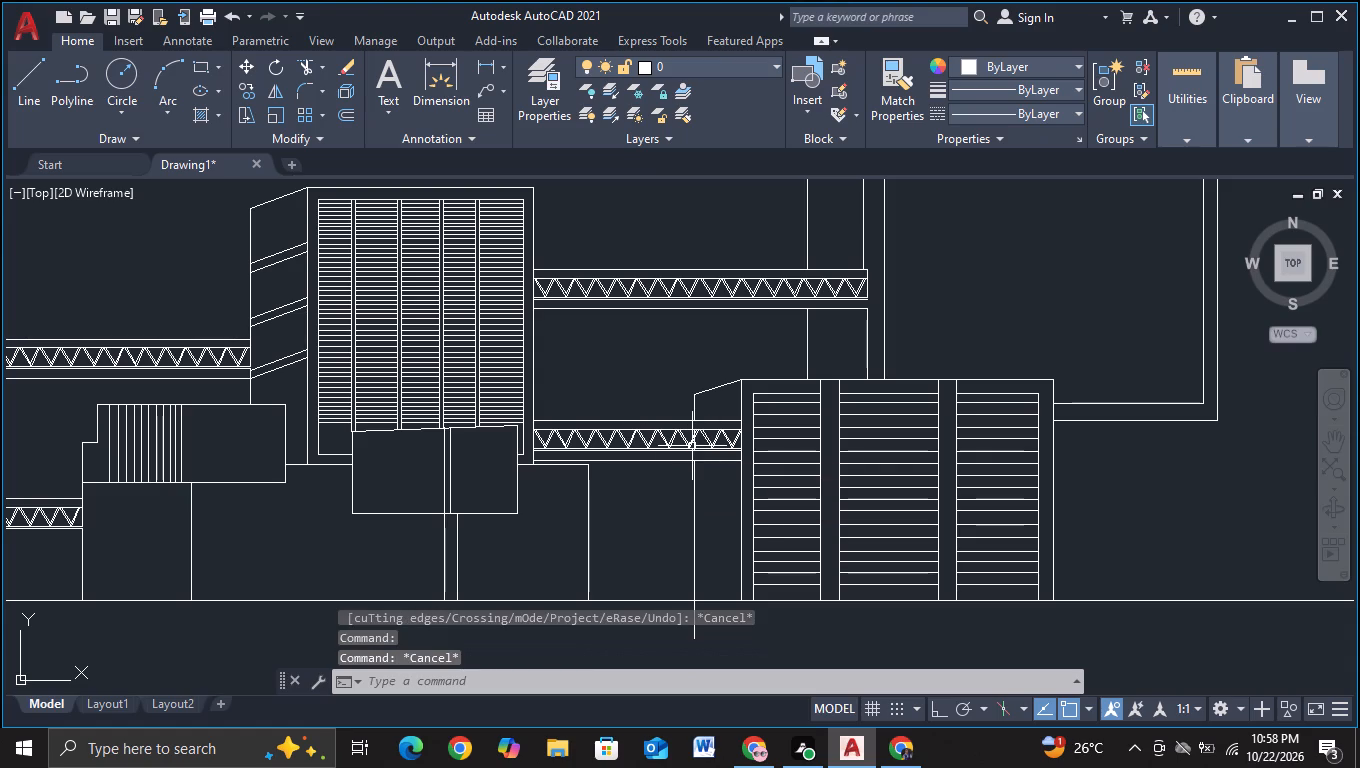
{"action": "scroll", "coordinate": [692, 446], "scroll_direction": "up", "scroll_amount": 4}
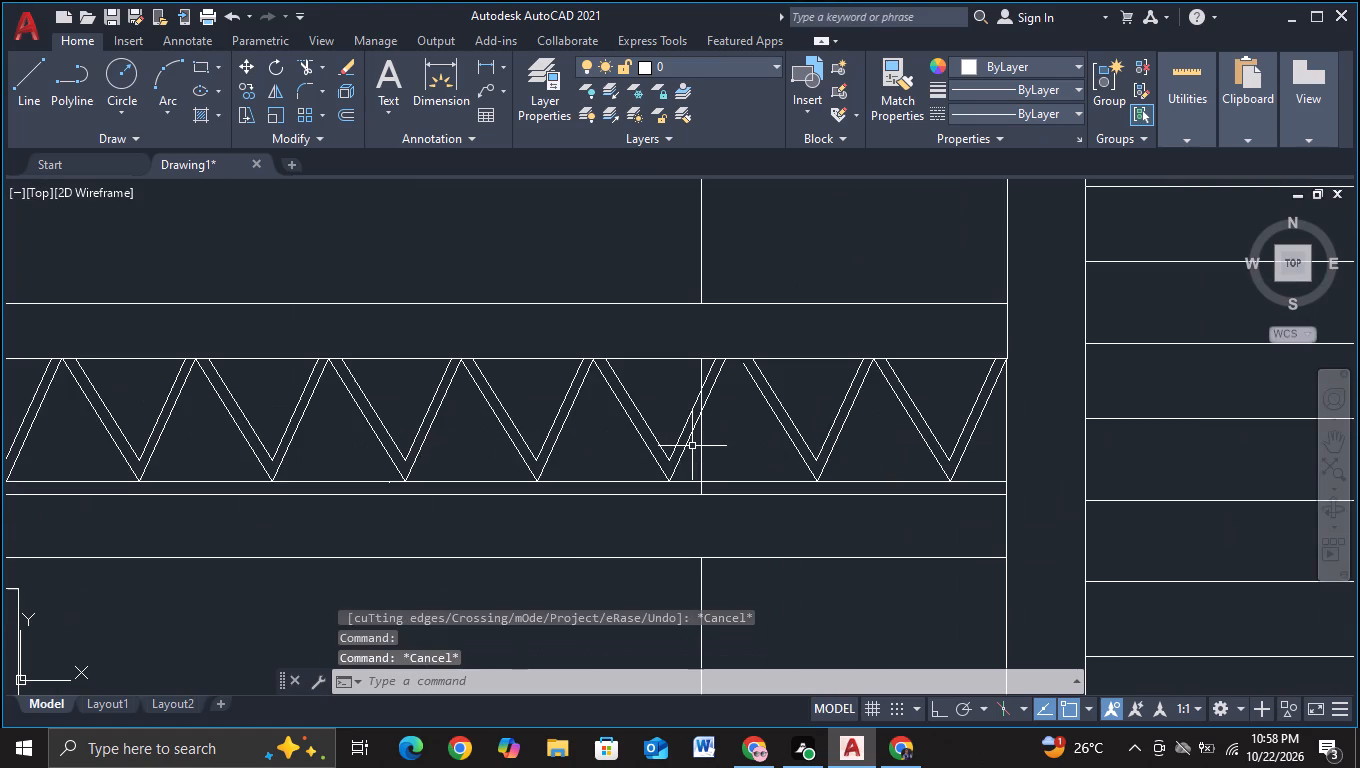
{"action": "left_click", "coordinate": [701, 453]}
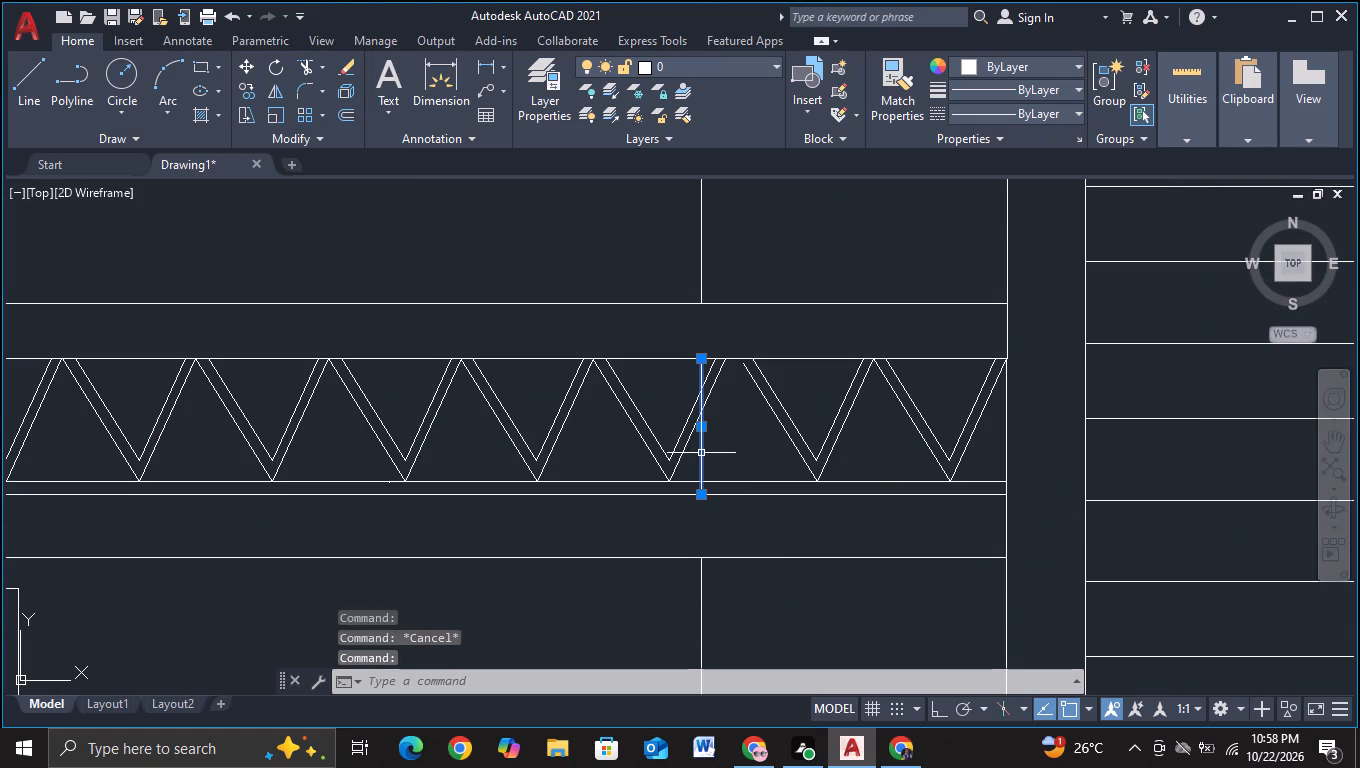
{"action": "key", "text": "Delete"}
{"action": "key", "text": "Escape"}
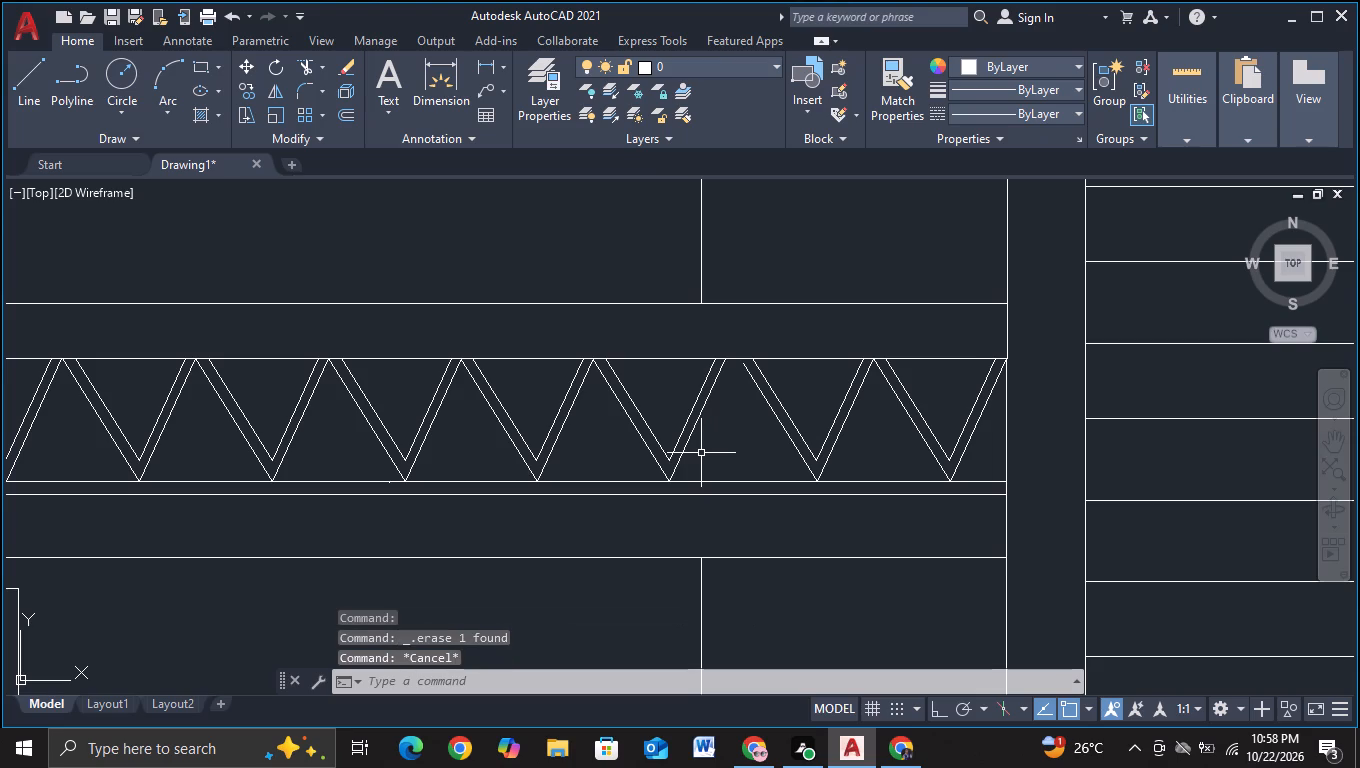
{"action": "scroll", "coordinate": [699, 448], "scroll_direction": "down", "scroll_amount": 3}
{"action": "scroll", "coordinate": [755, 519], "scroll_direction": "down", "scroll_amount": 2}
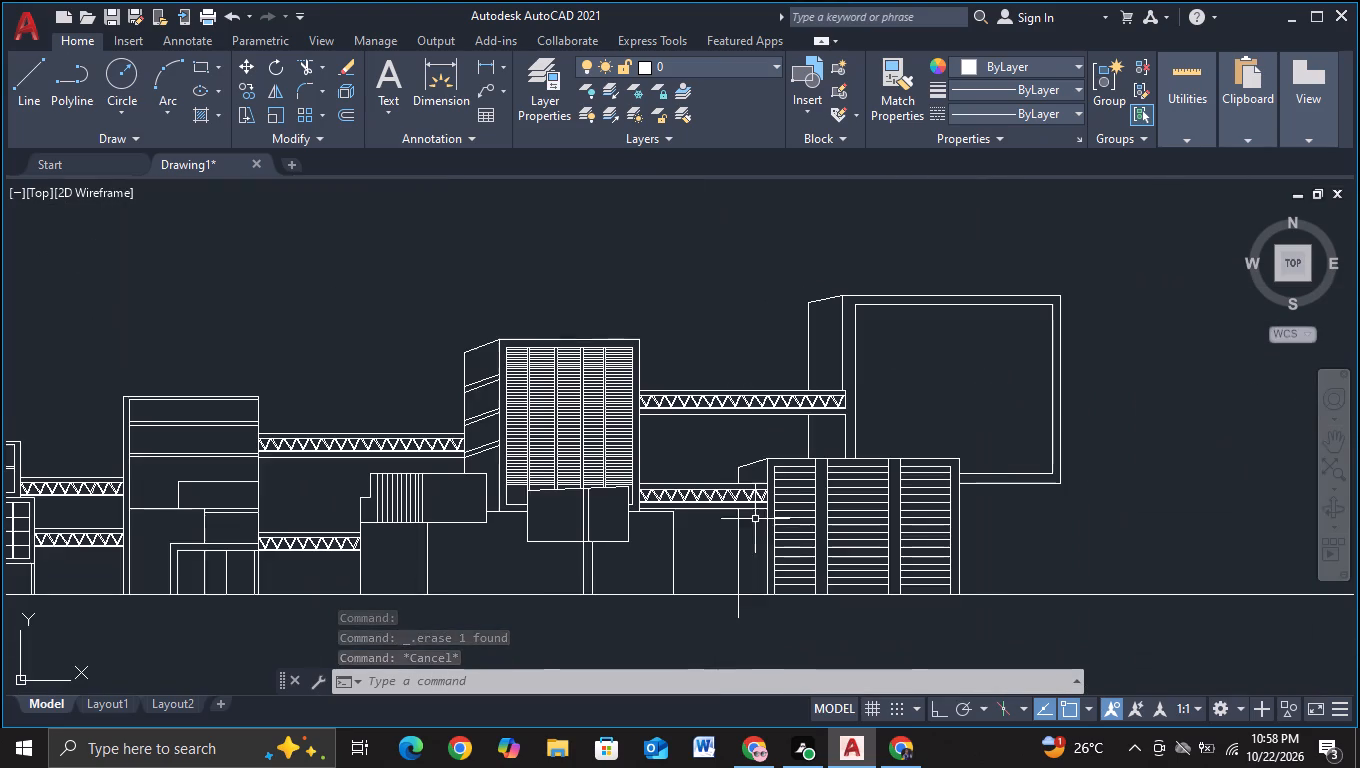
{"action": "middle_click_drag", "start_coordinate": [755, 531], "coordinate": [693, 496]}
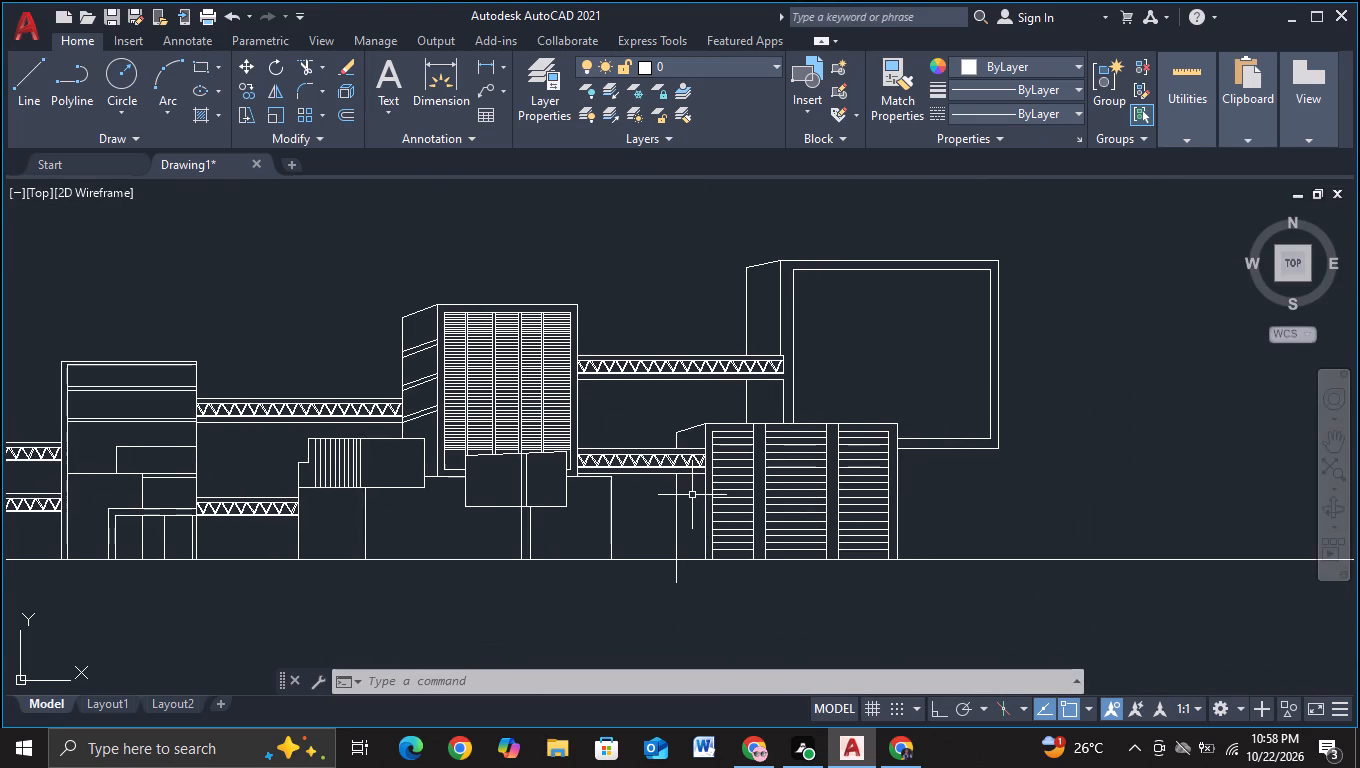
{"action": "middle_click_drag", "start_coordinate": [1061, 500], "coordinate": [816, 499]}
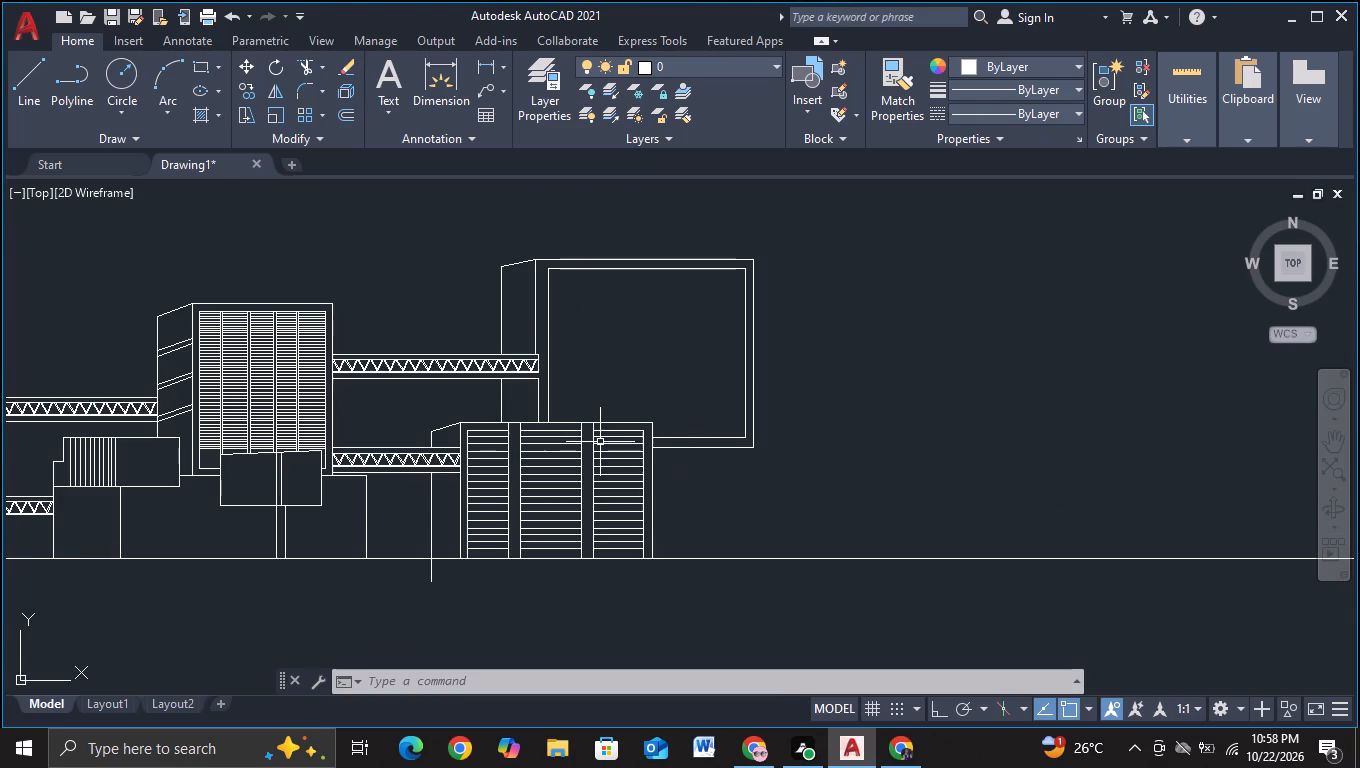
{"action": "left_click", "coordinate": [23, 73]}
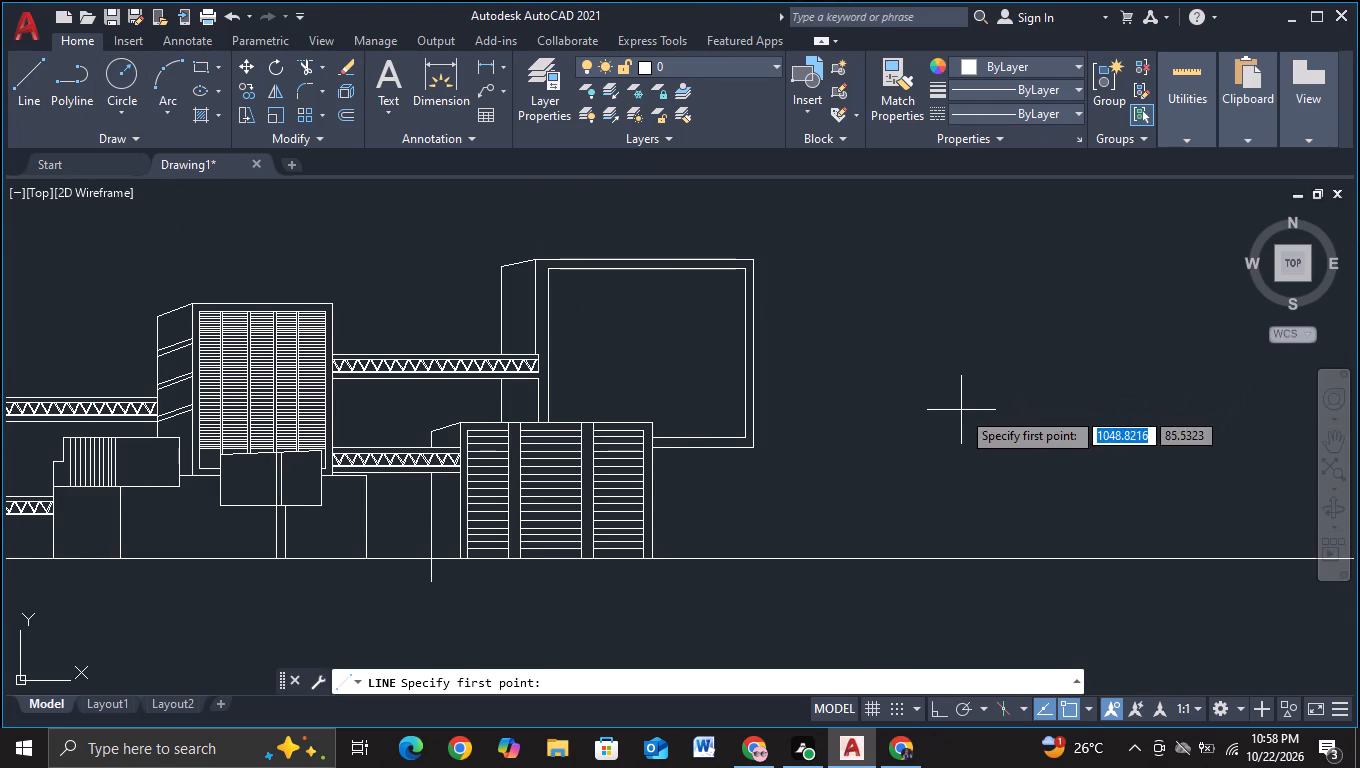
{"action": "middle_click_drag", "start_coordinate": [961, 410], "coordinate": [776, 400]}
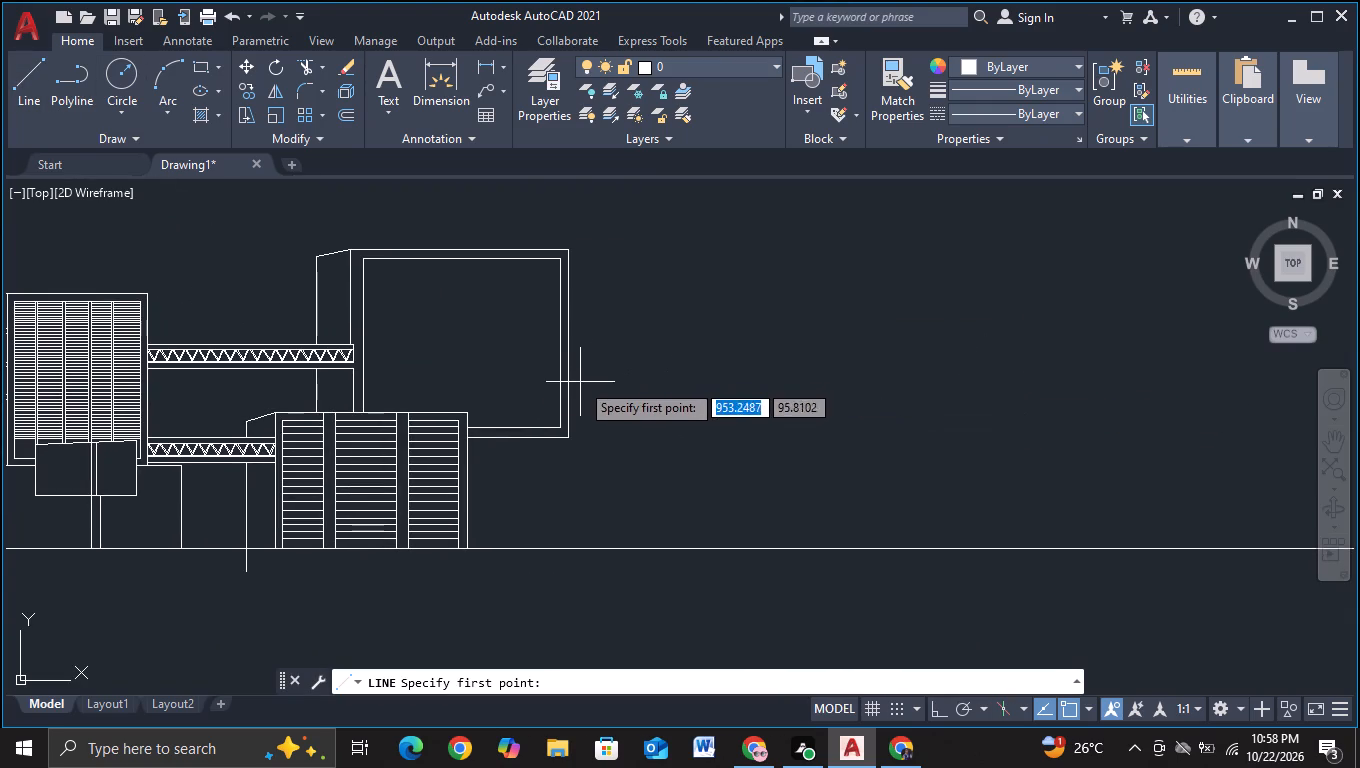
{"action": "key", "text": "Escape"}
Trim the overhanging end of the side vertical below the ground line.
{"action": "scroll", "coordinate": [178, 427], "scroll_direction": "up", "scroll_amount": 1}
{"action": "middle_click_drag", "start_coordinate": [178, 427], "coordinate": [181, 426]}
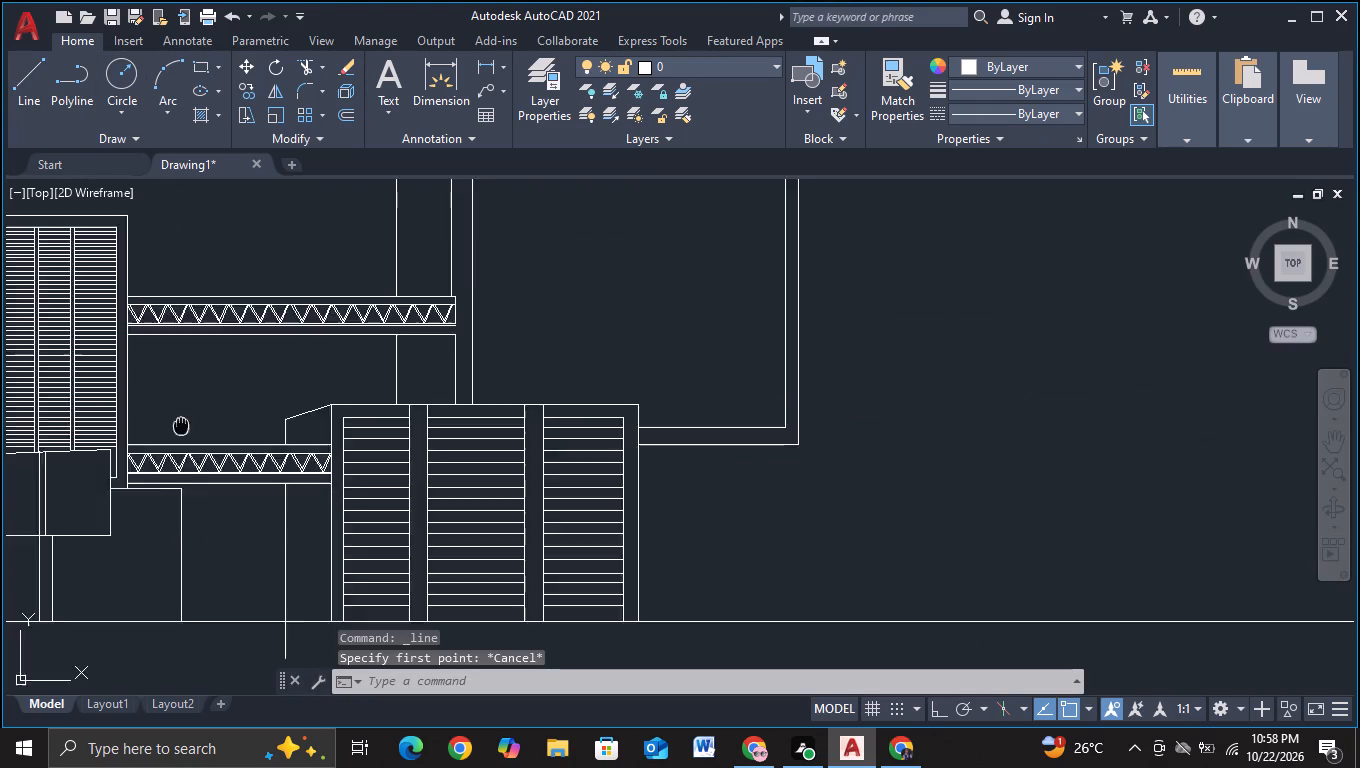
{"action": "middle_click_drag", "start_coordinate": [181, 426], "coordinate": [472, 420]}
{"action": "middle_click_drag", "start_coordinate": [476, 433], "coordinate": [523, 377]}
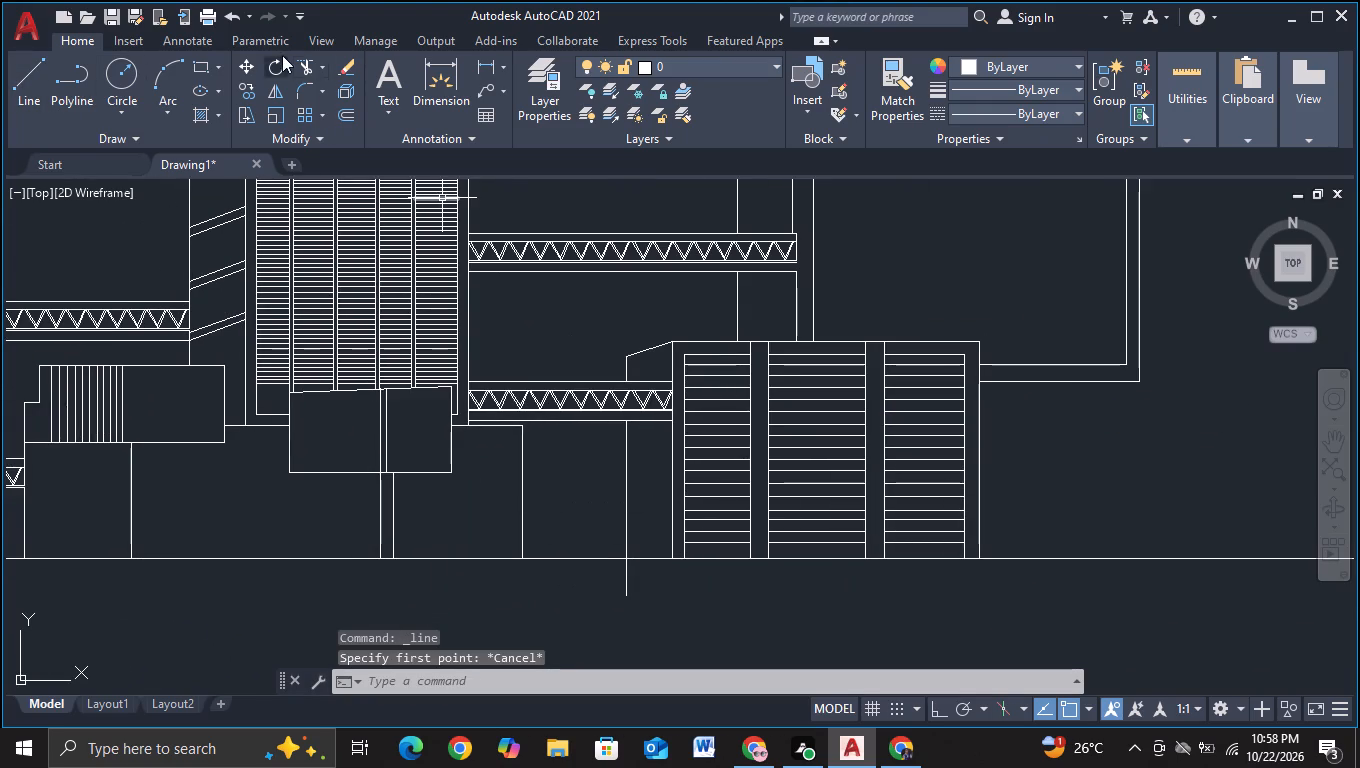
{"action": "left_click", "coordinate": [302, 72]}
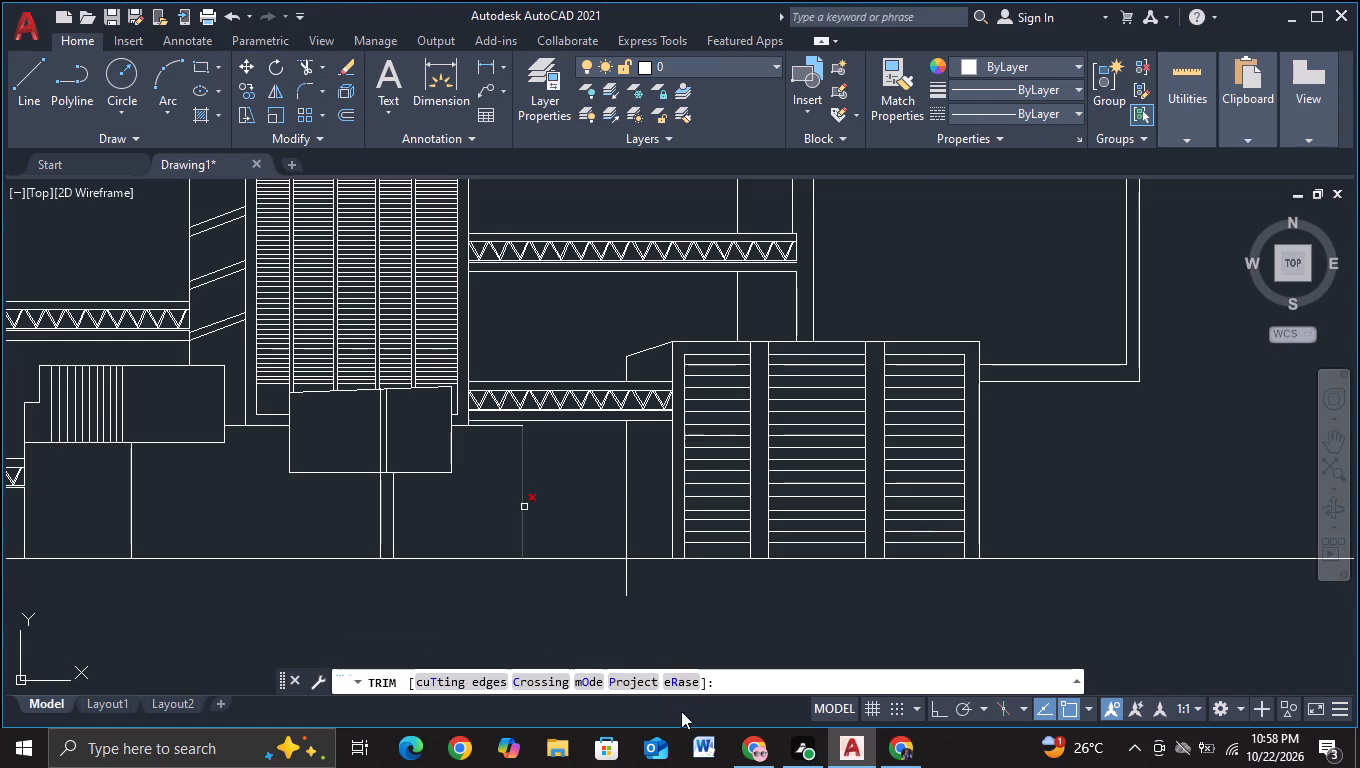
{"action": "left_click_drag", "start_coordinate": [602, 588], "coordinate": [676, 583]}
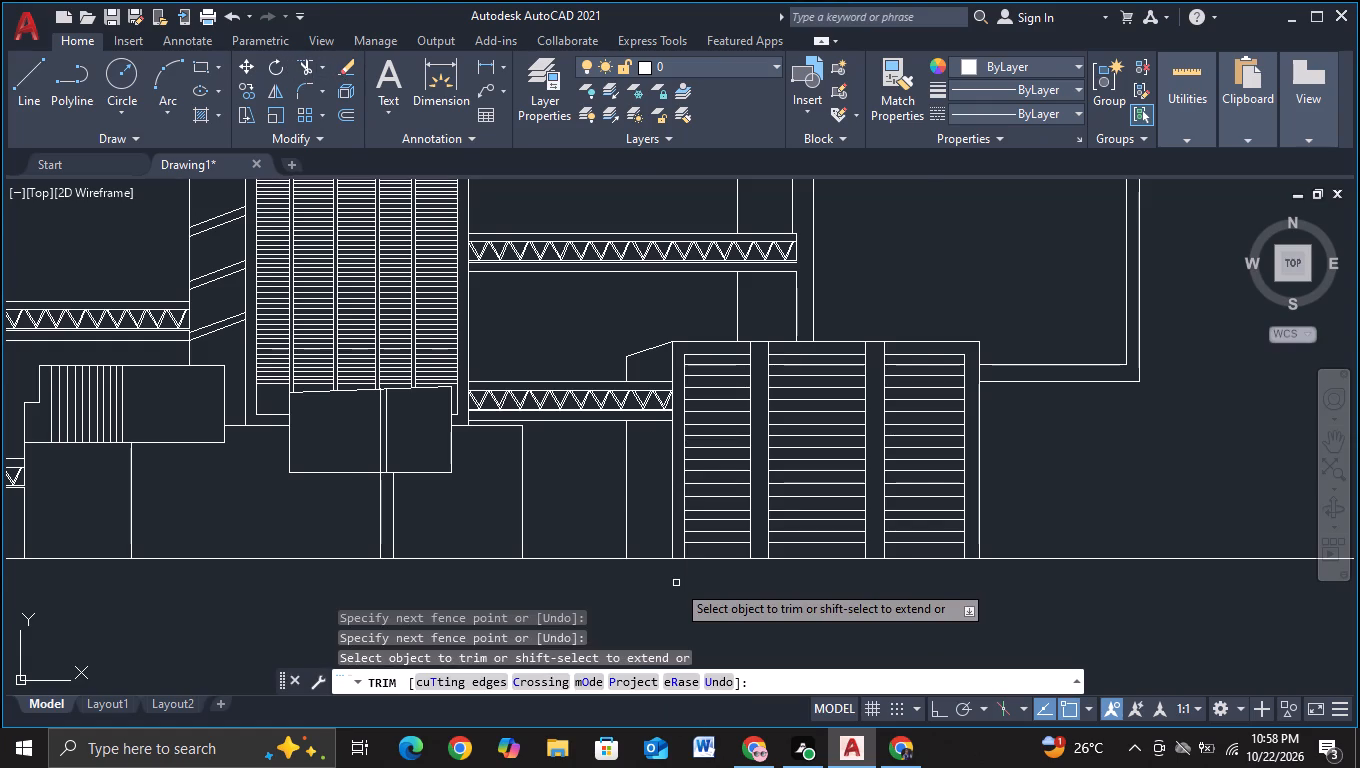
{"action": "key", "text": "Escape"}
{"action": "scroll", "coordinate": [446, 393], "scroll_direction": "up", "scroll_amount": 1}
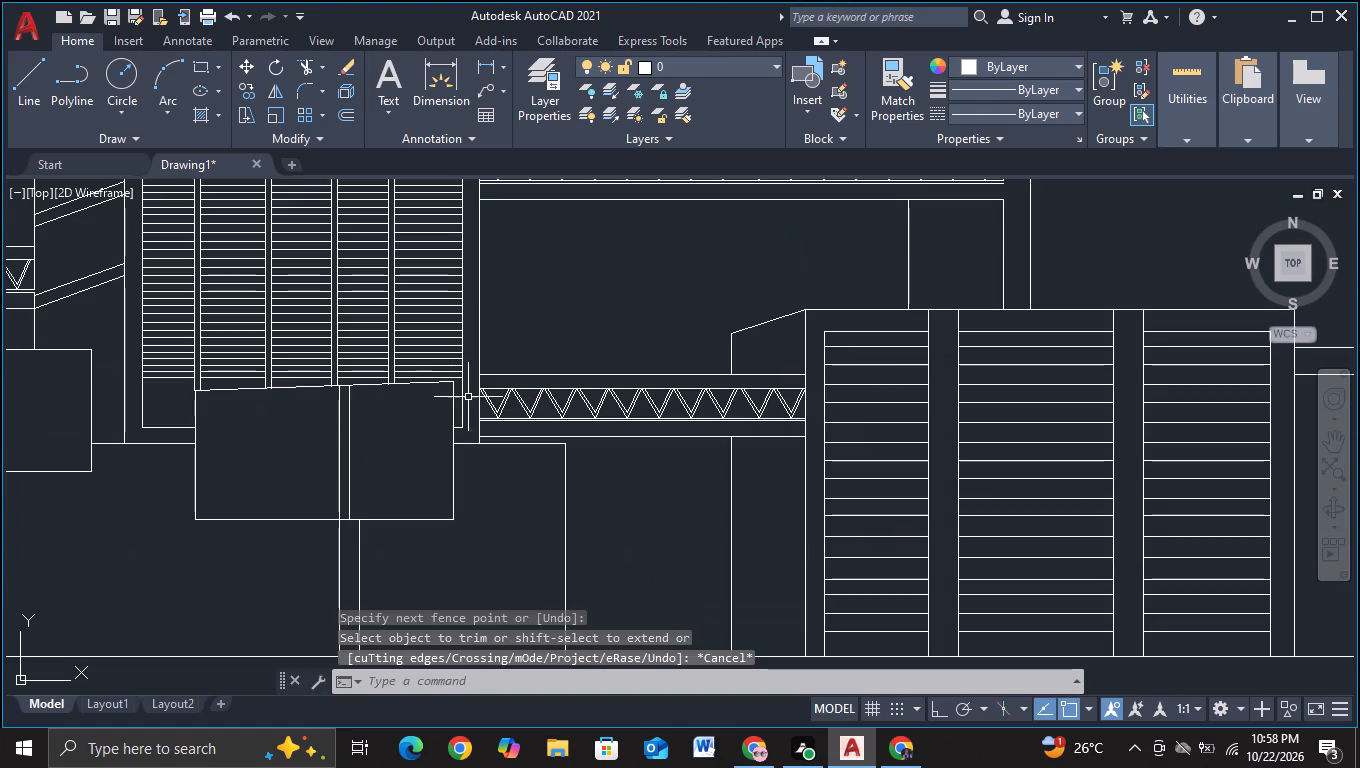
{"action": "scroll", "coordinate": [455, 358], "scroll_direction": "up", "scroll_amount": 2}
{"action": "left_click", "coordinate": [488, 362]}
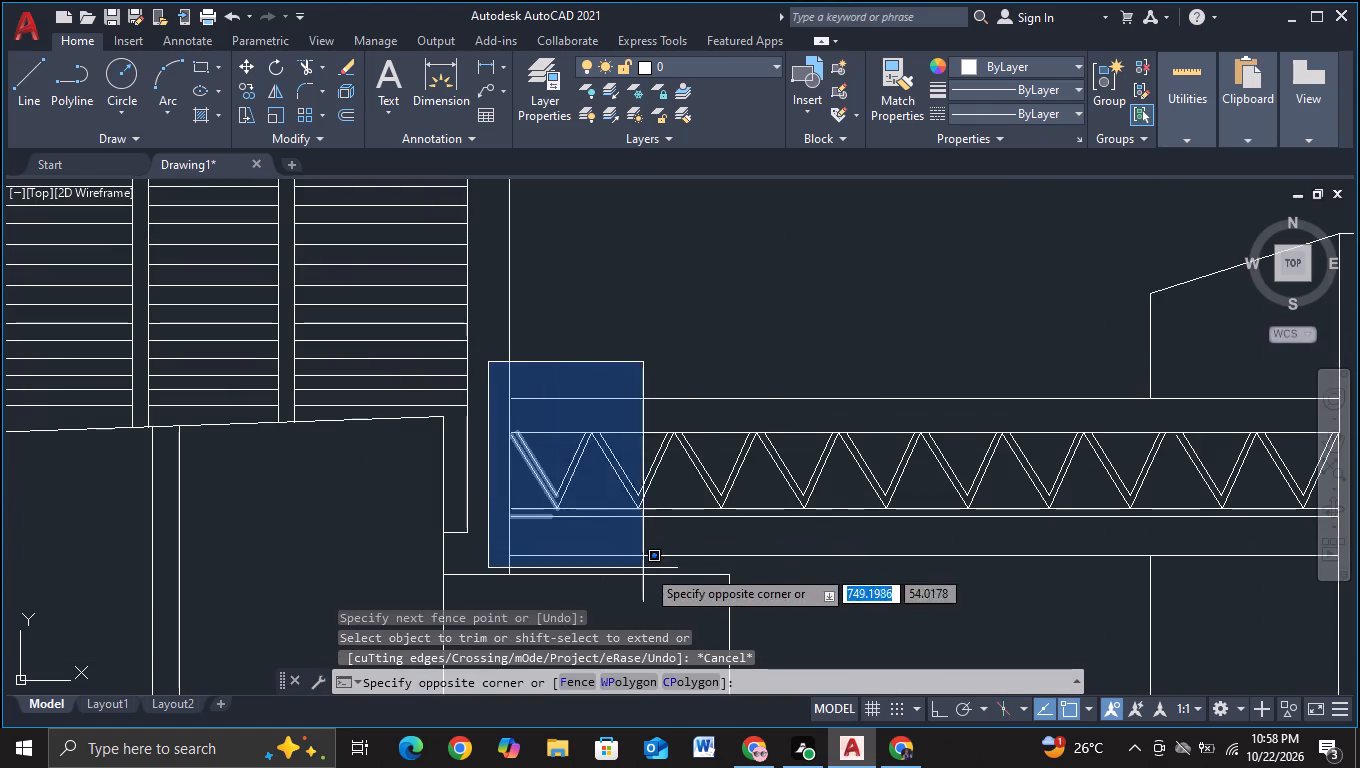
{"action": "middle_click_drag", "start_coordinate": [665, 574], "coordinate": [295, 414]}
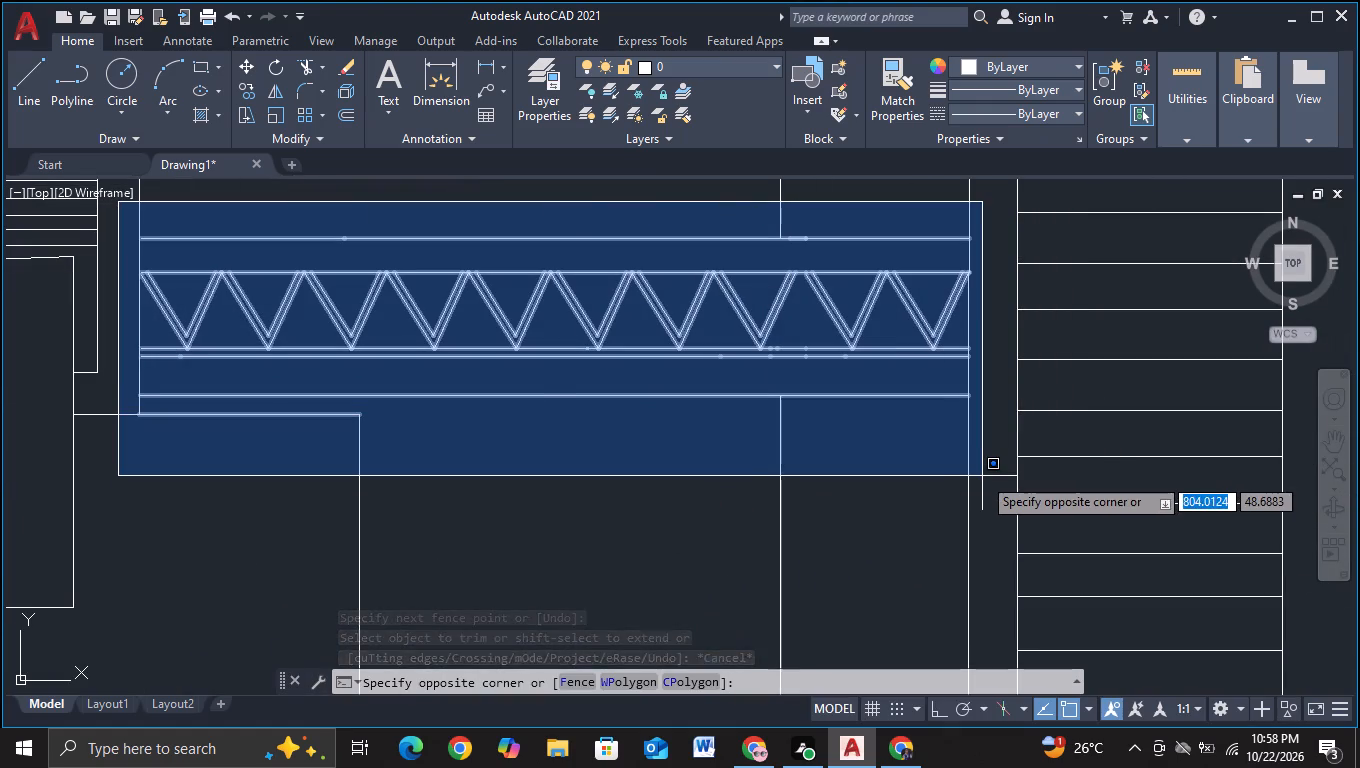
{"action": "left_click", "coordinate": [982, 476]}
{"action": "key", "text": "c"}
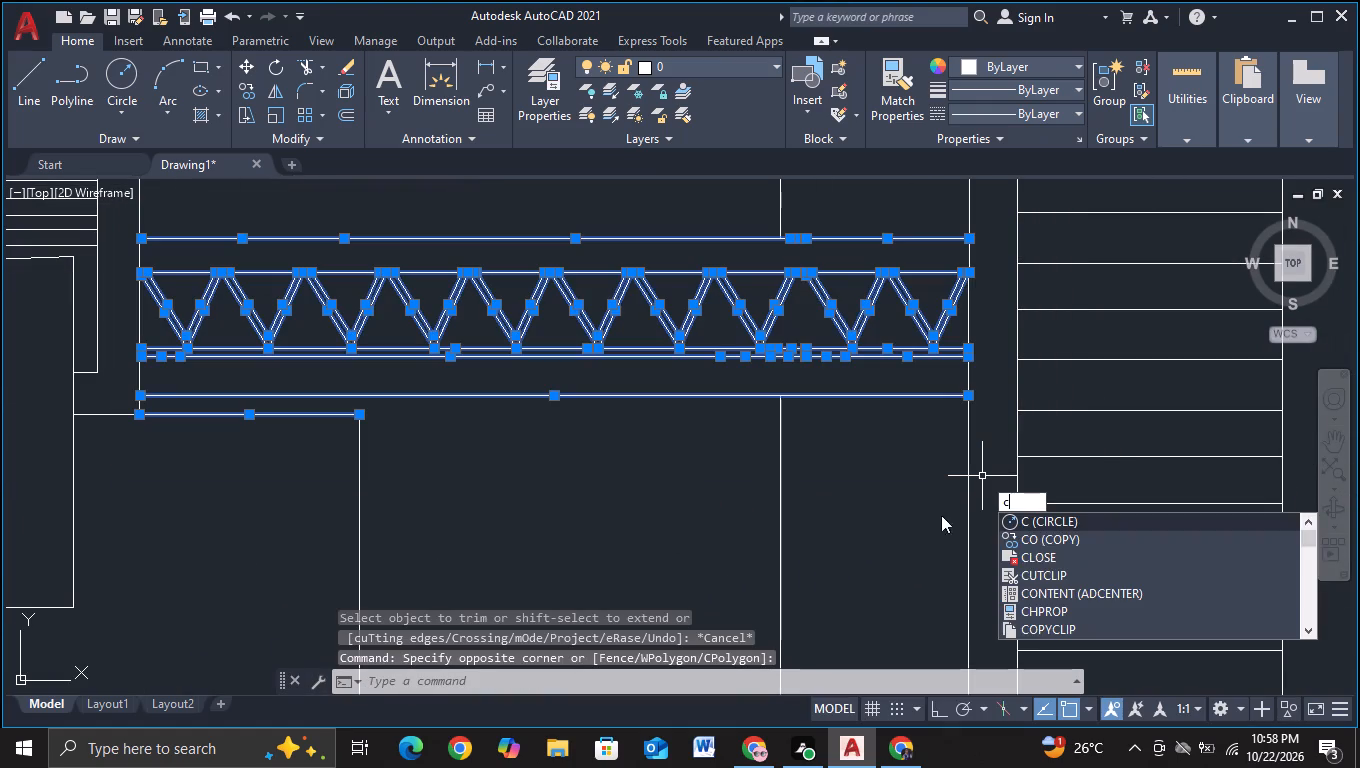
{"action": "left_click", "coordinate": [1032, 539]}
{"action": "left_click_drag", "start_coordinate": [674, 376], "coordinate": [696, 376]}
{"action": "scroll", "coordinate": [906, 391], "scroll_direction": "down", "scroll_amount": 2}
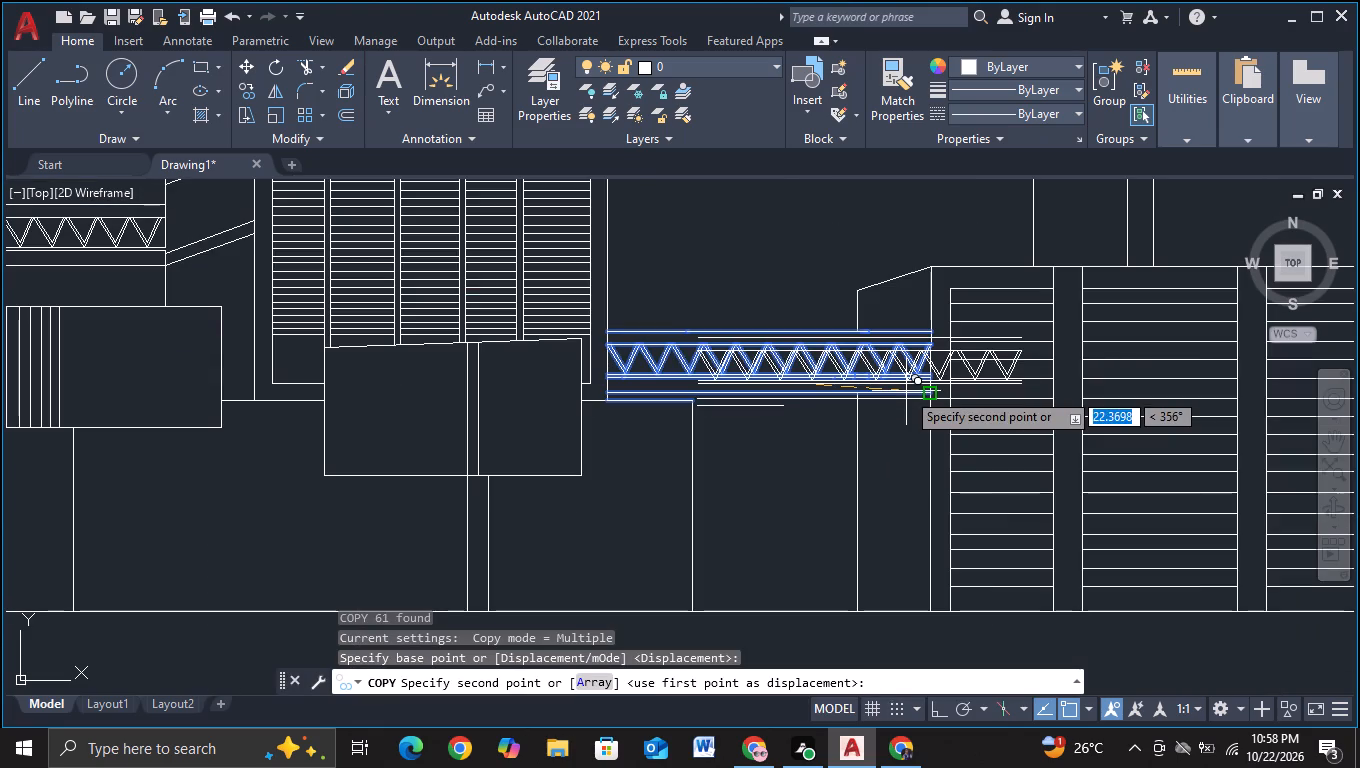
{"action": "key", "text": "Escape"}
Copy the lower truss link horizontally, with ortho on, about 158 units to the far side of the louvred block.
{"action": "scroll", "coordinate": [598, 336], "scroll_direction": "up", "scroll_amount": 1}
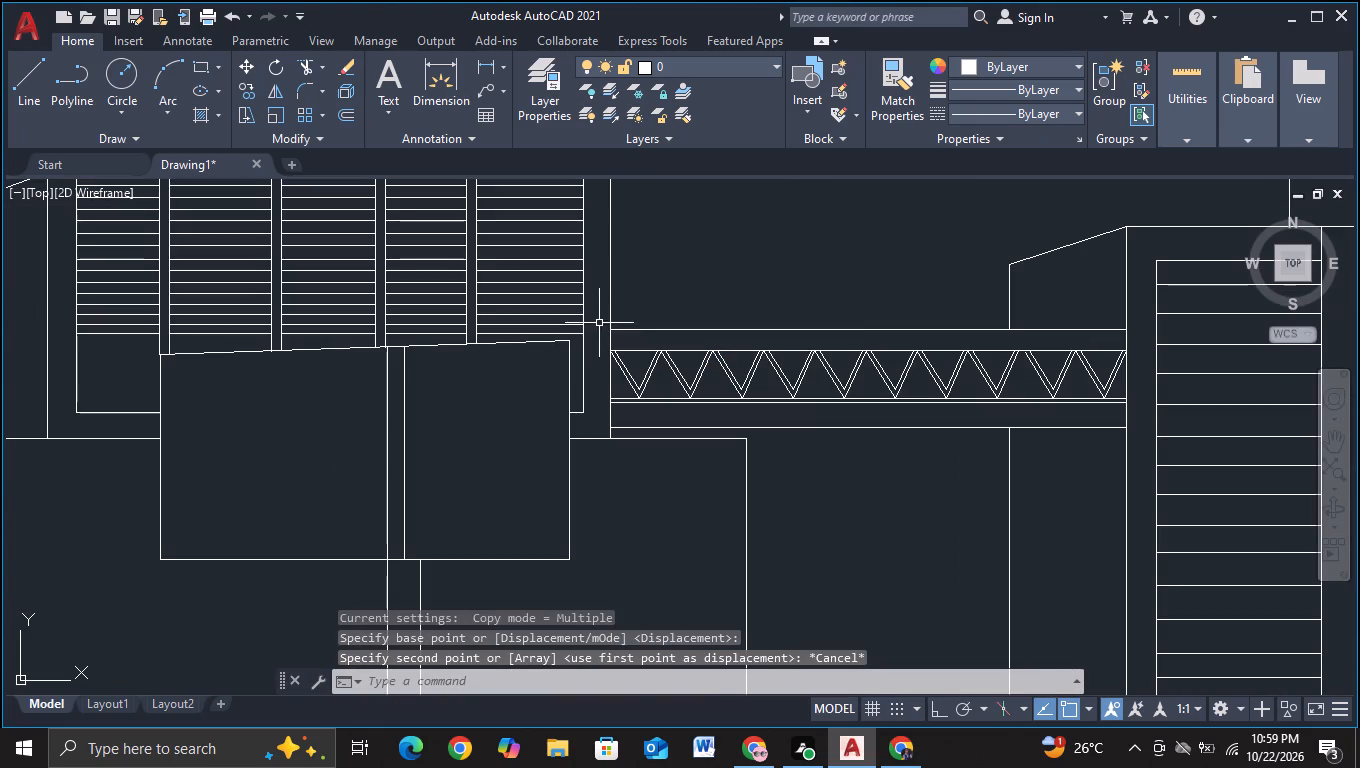
{"action": "left_click", "coordinate": [599, 321]}
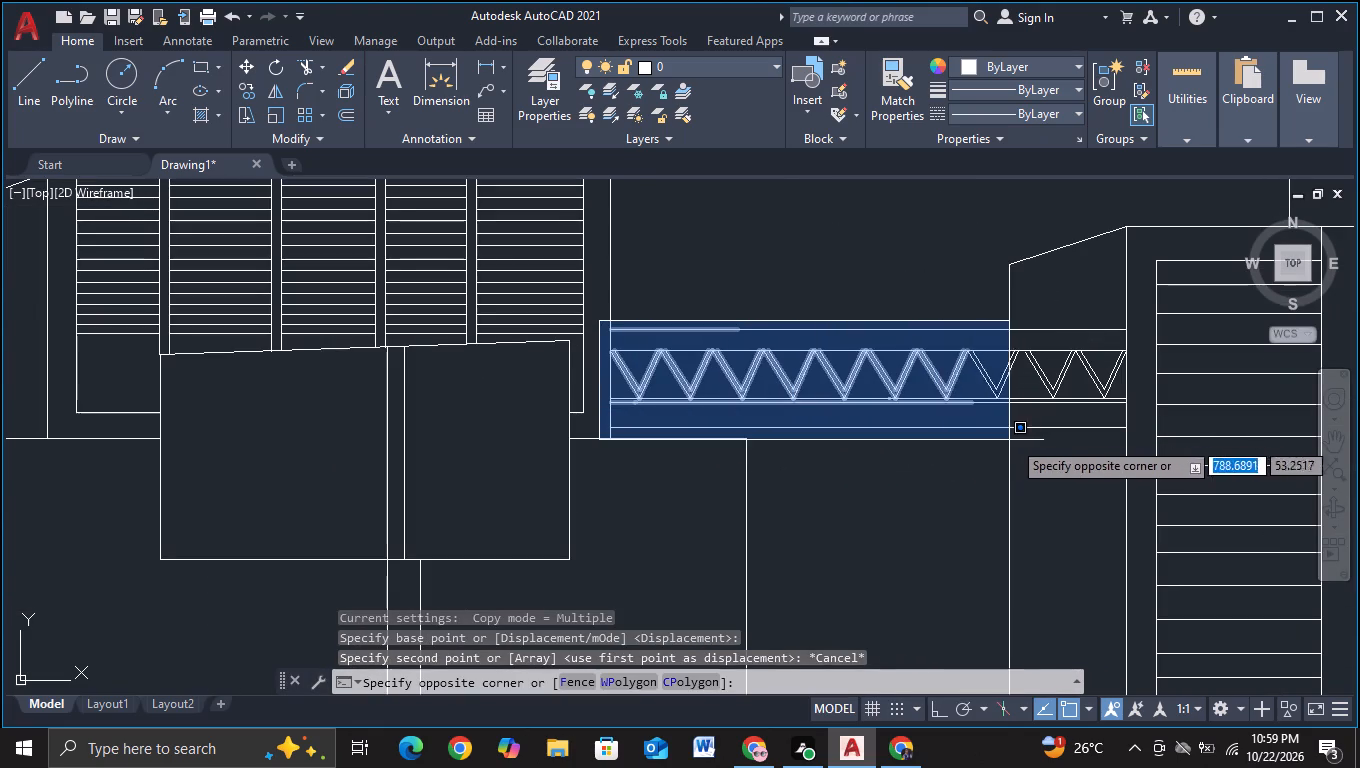
{"action": "left_click", "coordinate": [1133, 436]}
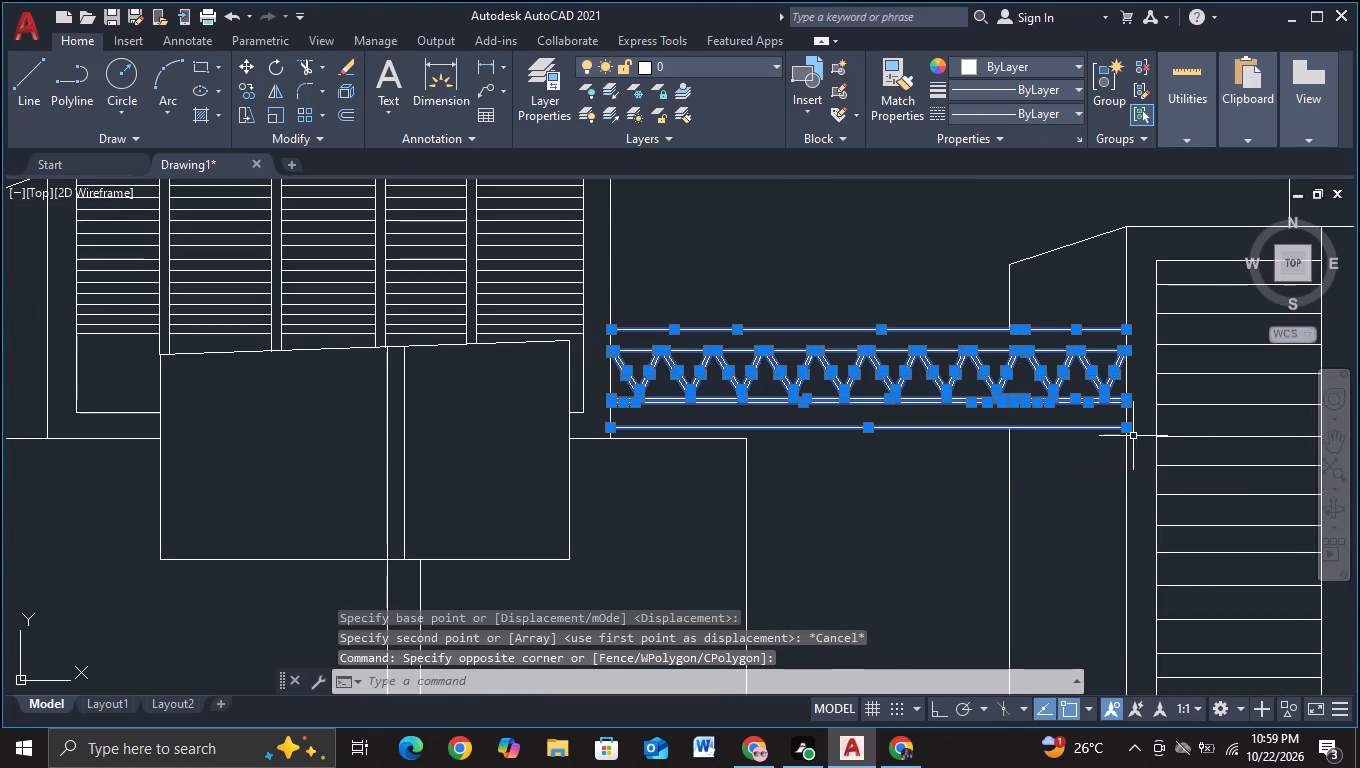
{"action": "key", "text": "c"}
{"action": "left_click", "coordinate": [1114, 503]}
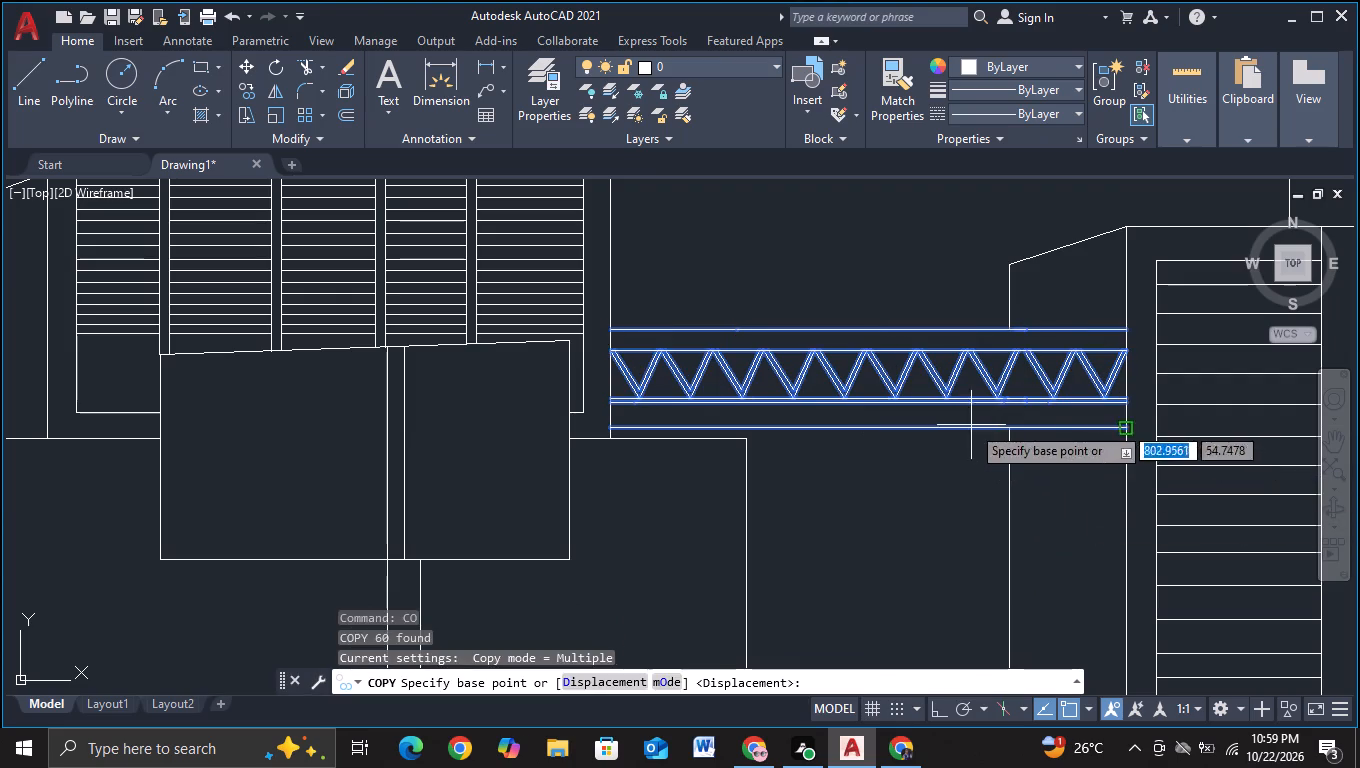
{"action": "left_click", "coordinate": [971, 425]}
{"action": "key", "text": "F8"}
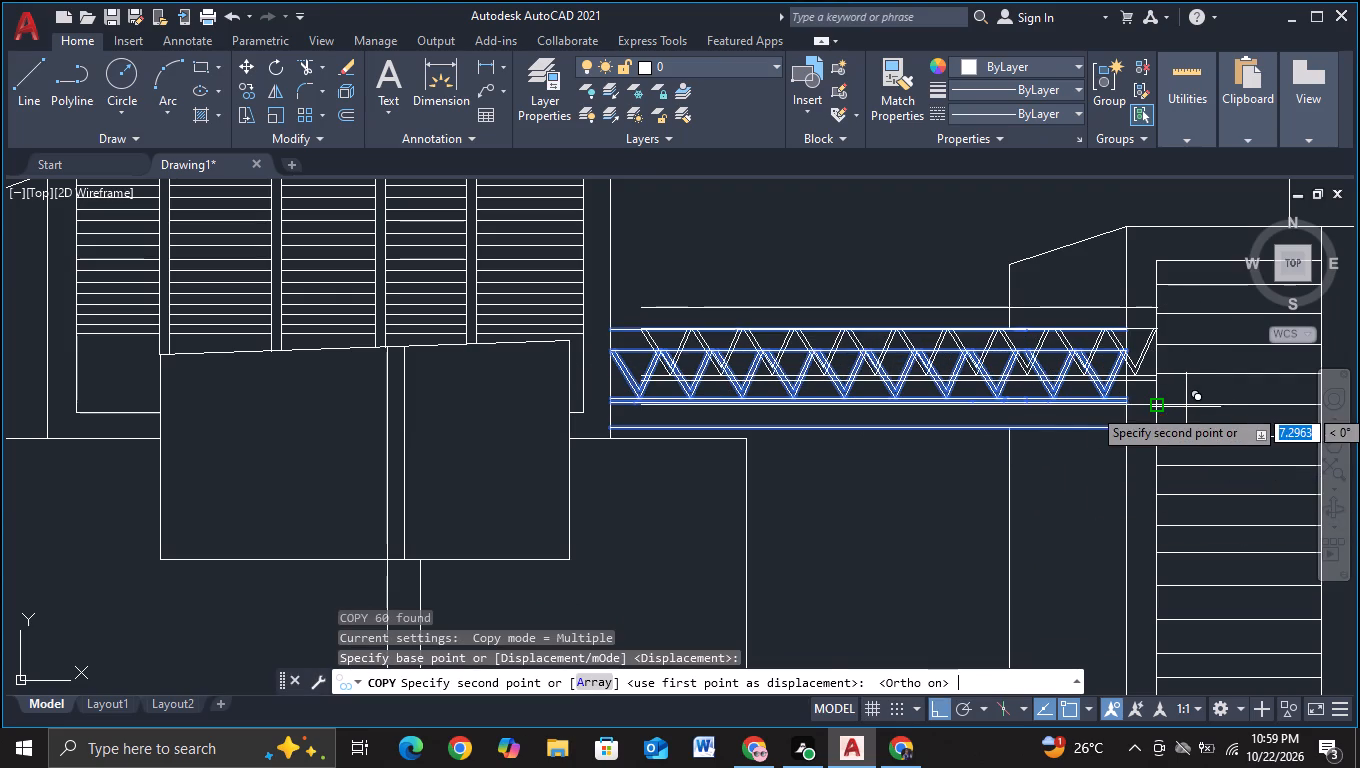
{"action": "middle_click_drag", "start_coordinate": [1186, 407], "coordinate": [289, 419]}
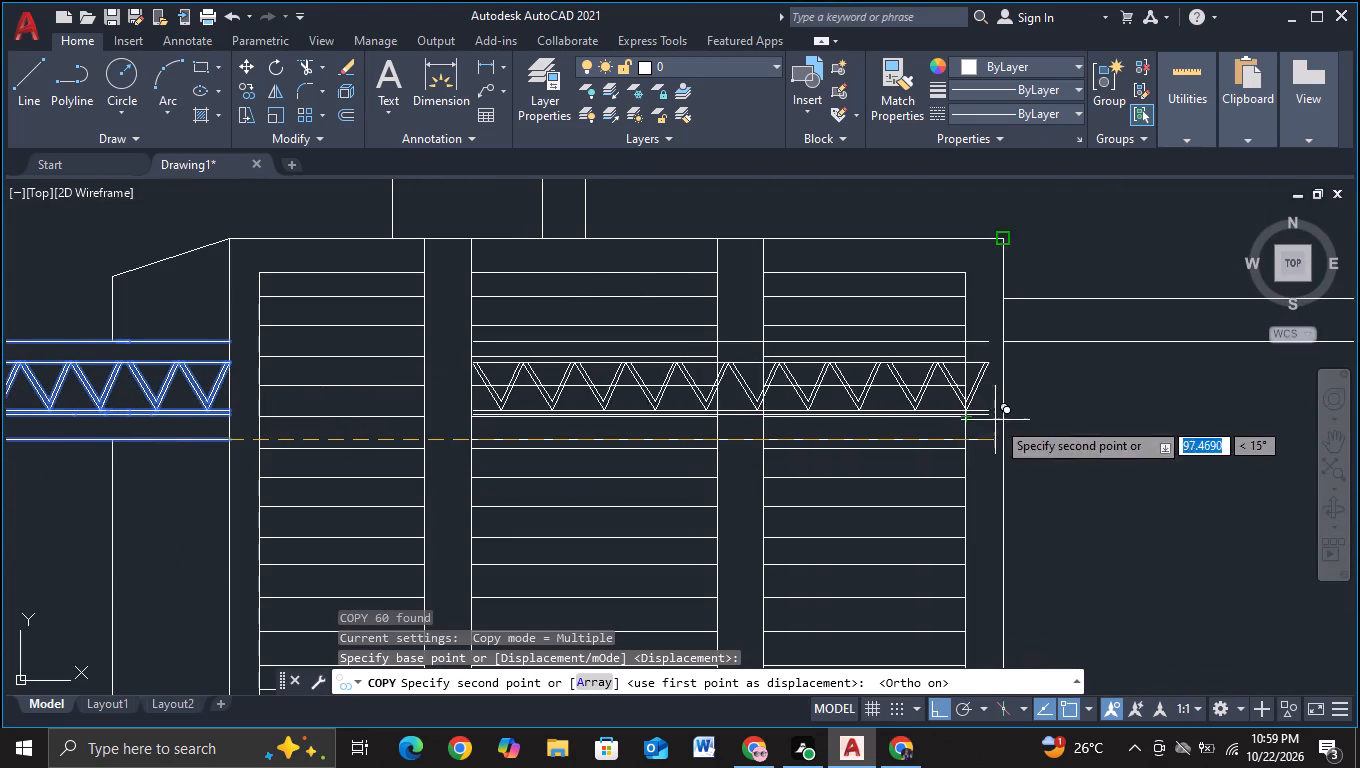
{"action": "middle_click_drag", "start_coordinate": [995, 422], "coordinate": [146, 411]}
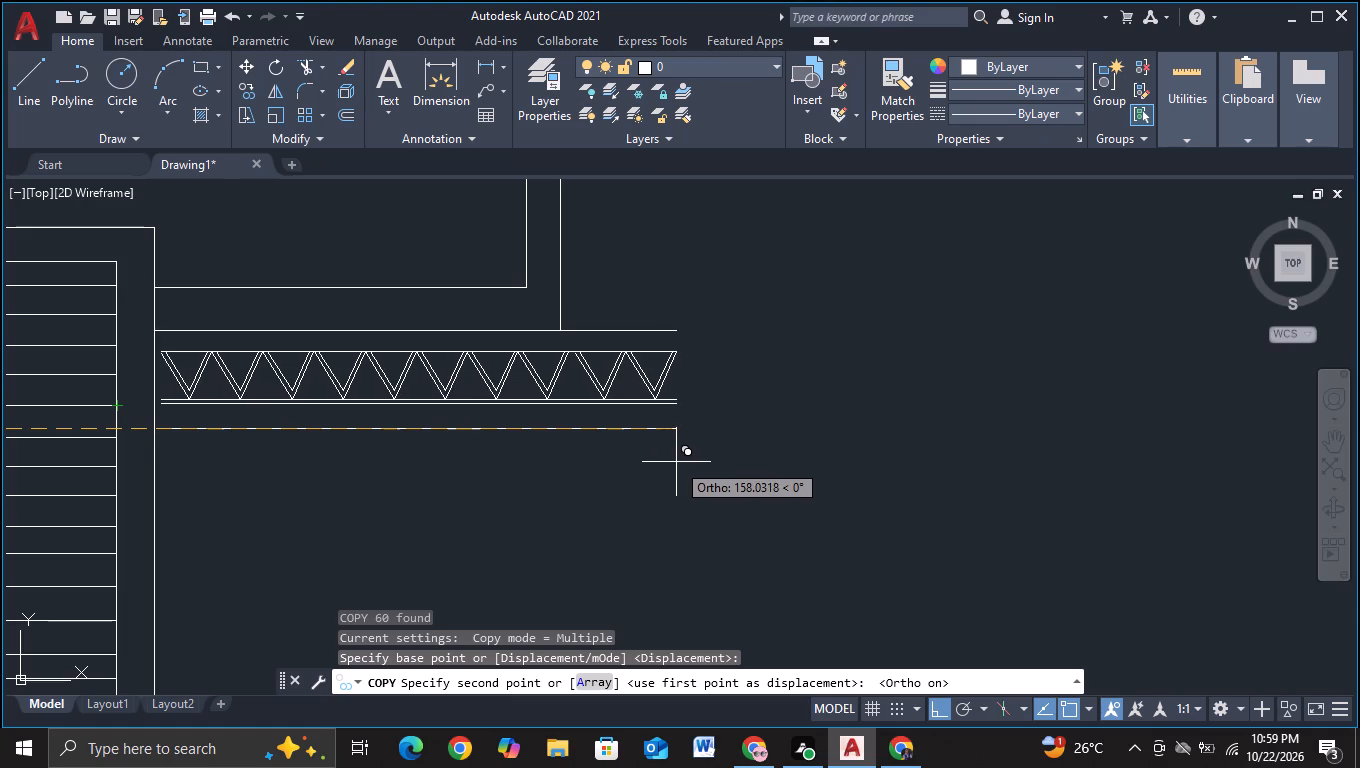
{"action": "left_click", "coordinate": [674, 462]}
{"action": "key", "text": "Escape"}
With ortho and object snap off, draw a rising line about 77 units long at about 7° outward from just inside the framed block's outer edge.
{"action": "scroll", "coordinate": [674, 462], "scroll_direction": "down", "scroll_amount": 2}
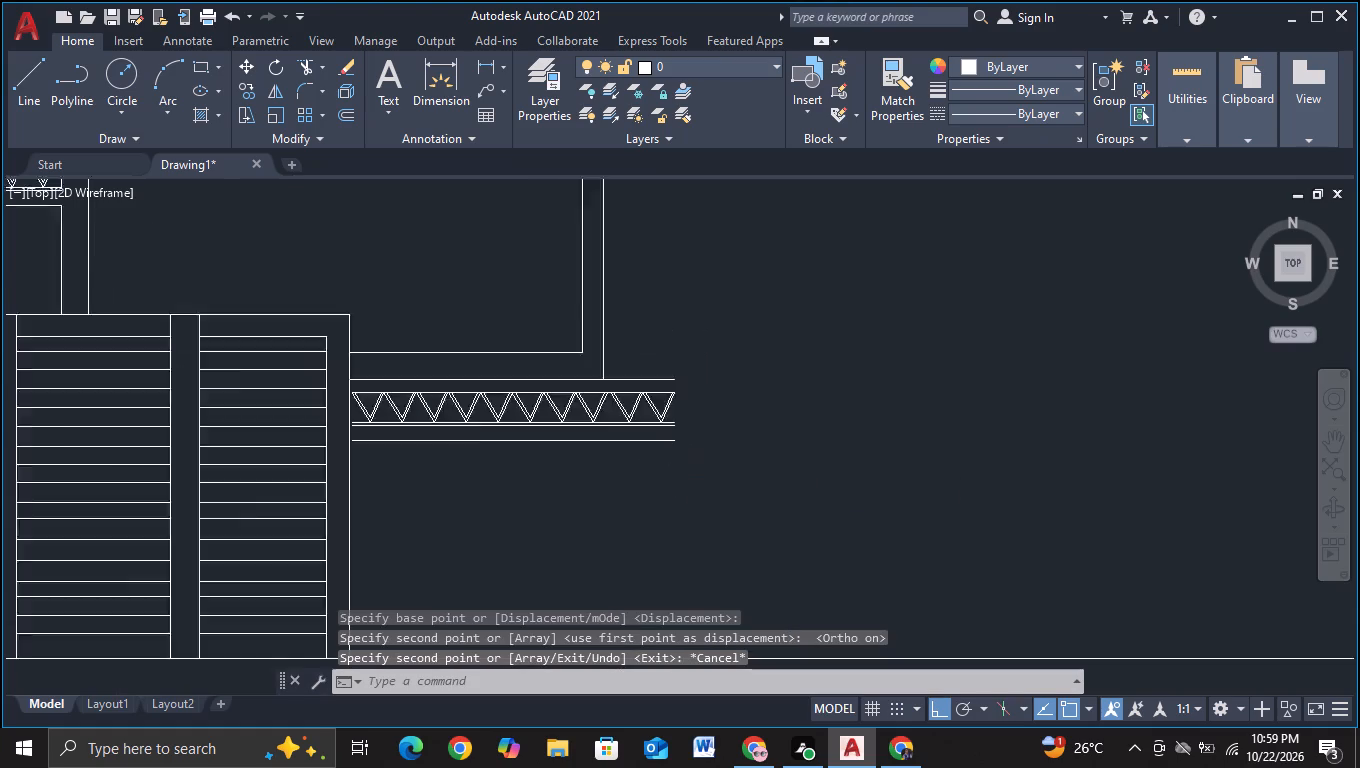
{"action": "middle_click_drag", "start_coordinate": [745, 484], "coordinate": [783, 402]}
{"action": "scroll", "coordinate": [785, 422], "scroll_direction": "down", "scroll_amount": 1}
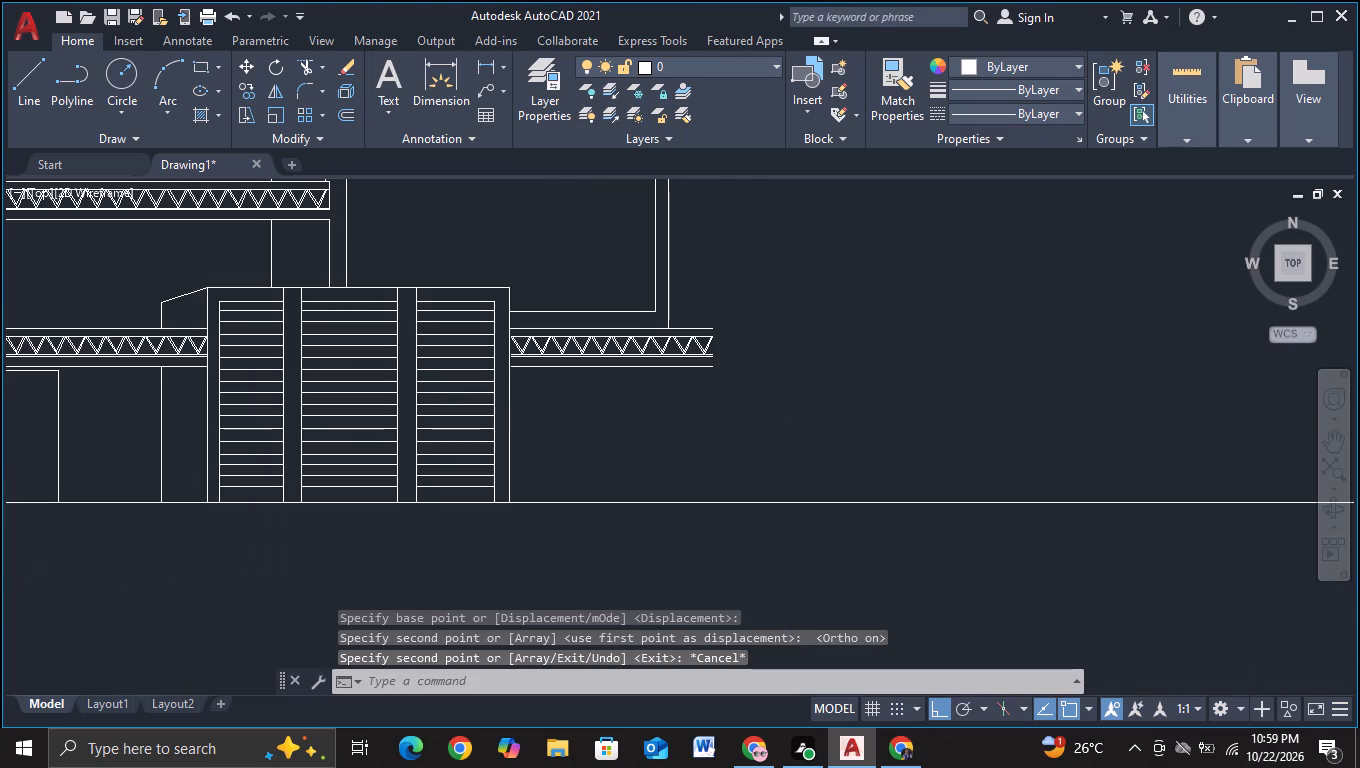
{"action": "scroll", "coordinate": [785, 422], "scroll_direction": "down", "scroll_amount": 1}
{"action": "middle_click_drag", "start_coordinate": [785, 422], "coordinate": [732, 456]}
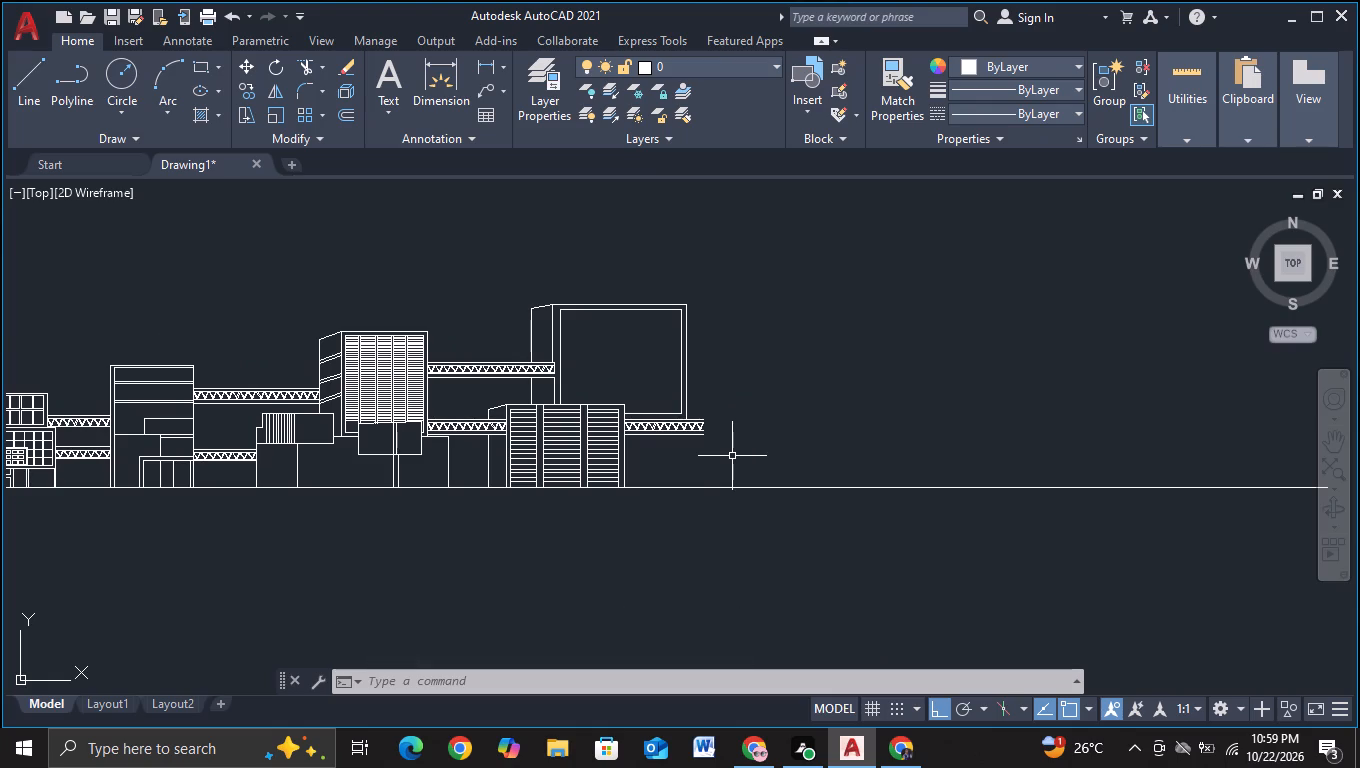
{"action": "left_click", "coordinate": [41, 105]}
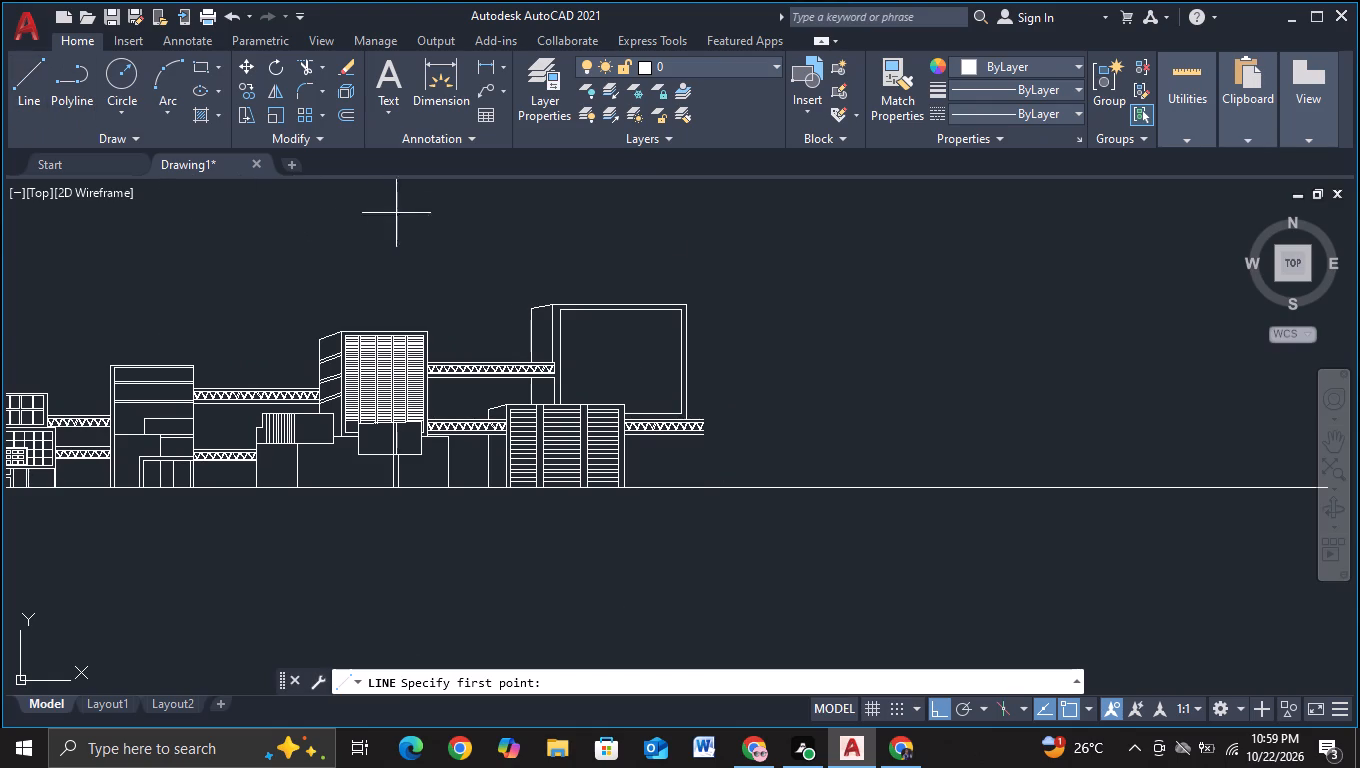
{"action": "key", "text": "F8"}
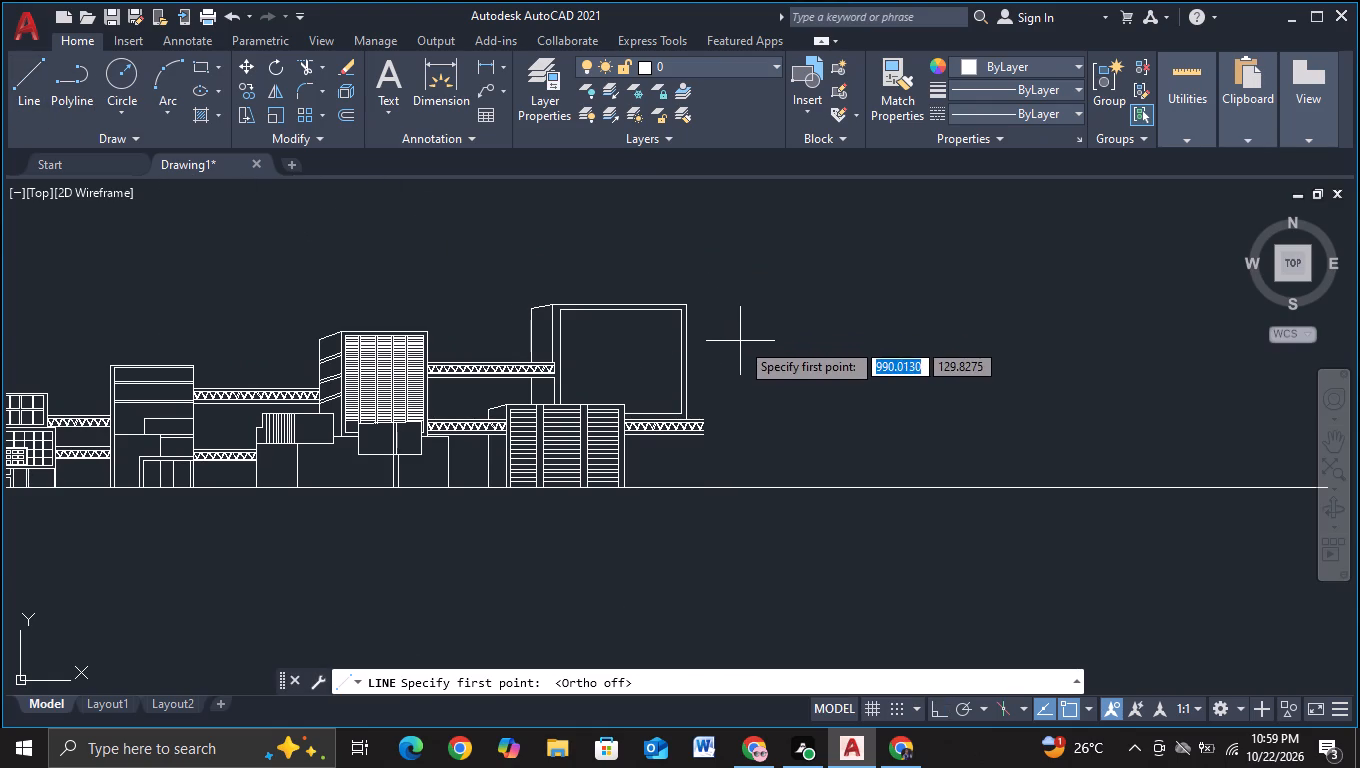
{"action": "scroll", "coordinate": [740, 341], "scroll_direction": "up", "scroll_amount": 1}
{"action": "scroll", "coordinate": [638, 383], "scroll_direction": "up", "scroll_amount": 1}
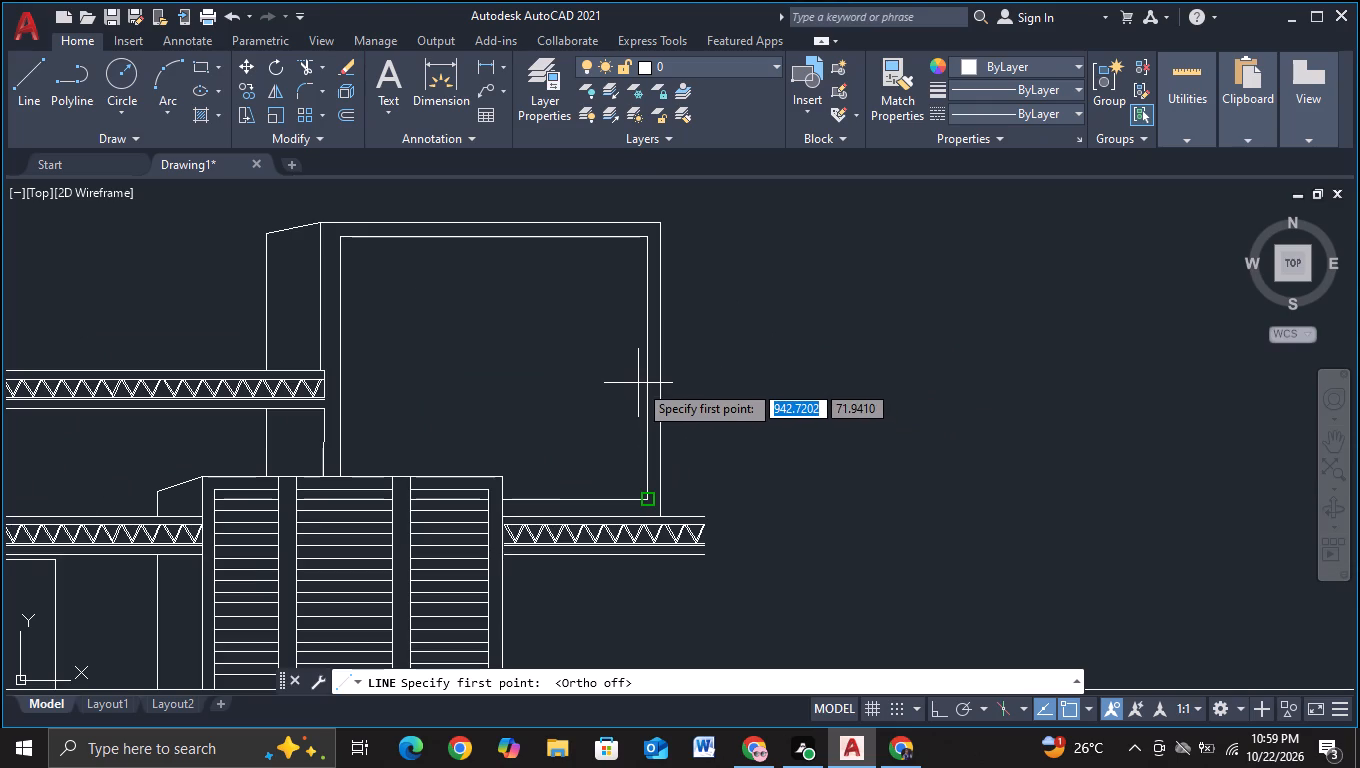
{"action": "key", "text": "F3"}
{"action": "left_click", "coordinate": [638, 383]}
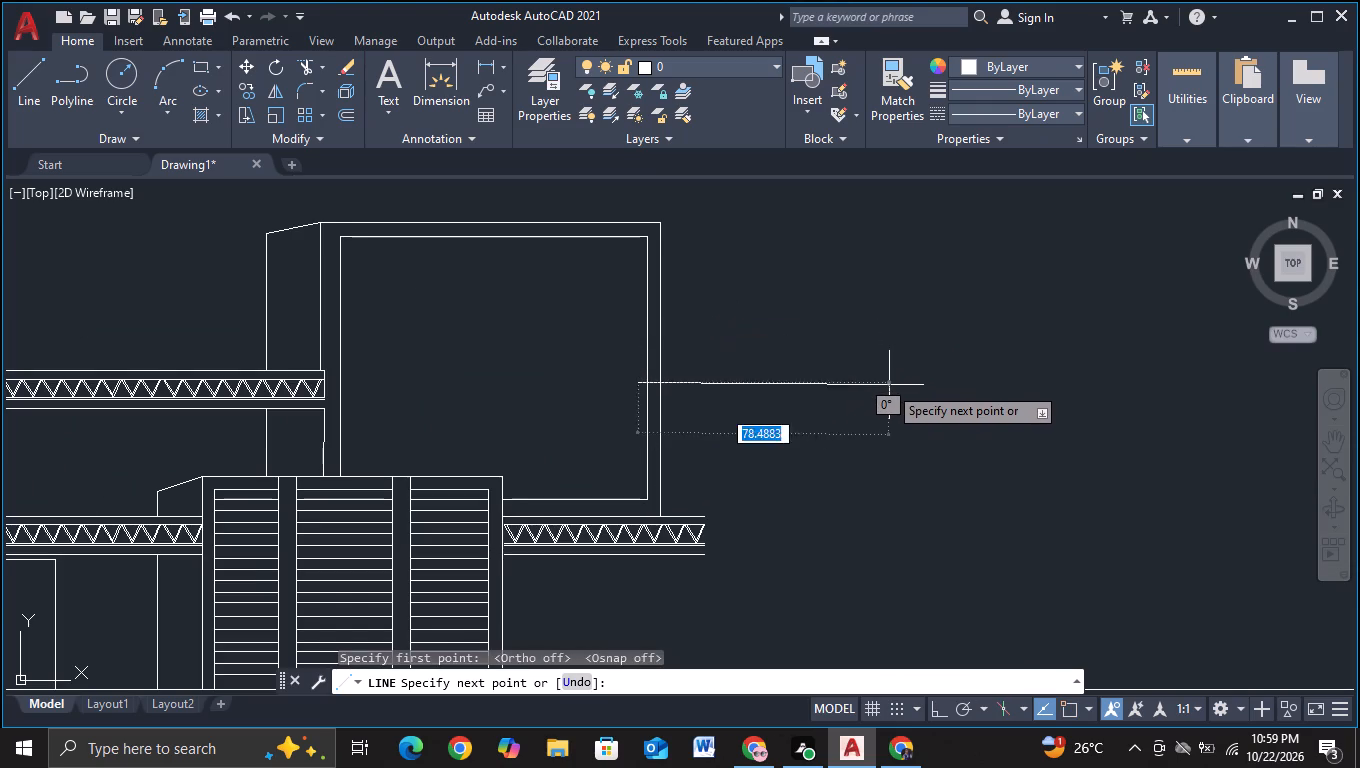
{"action": "scroll", "coordinate": [894, 381], "scroll_direction": "up", "scroll_amount": 1}
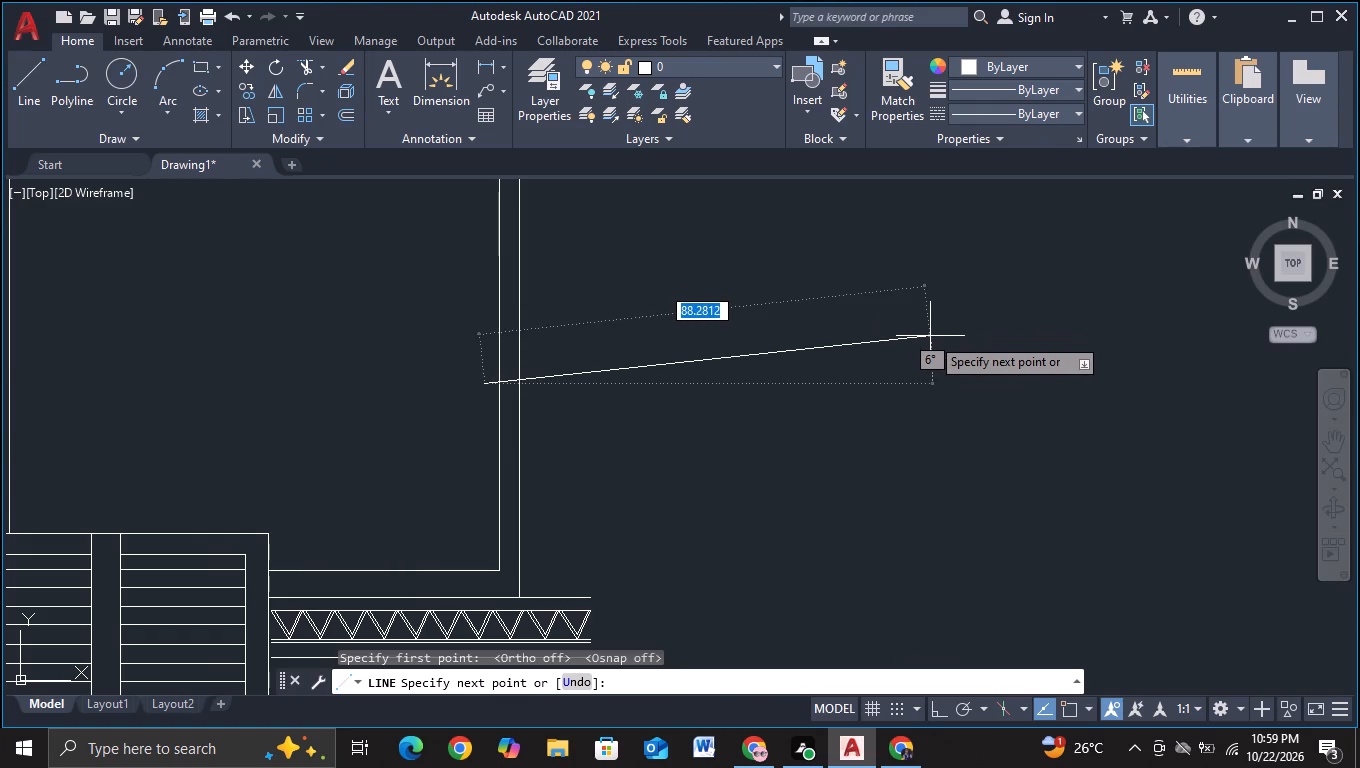
{"action": "left_click", "coordinate": [872, 334]}
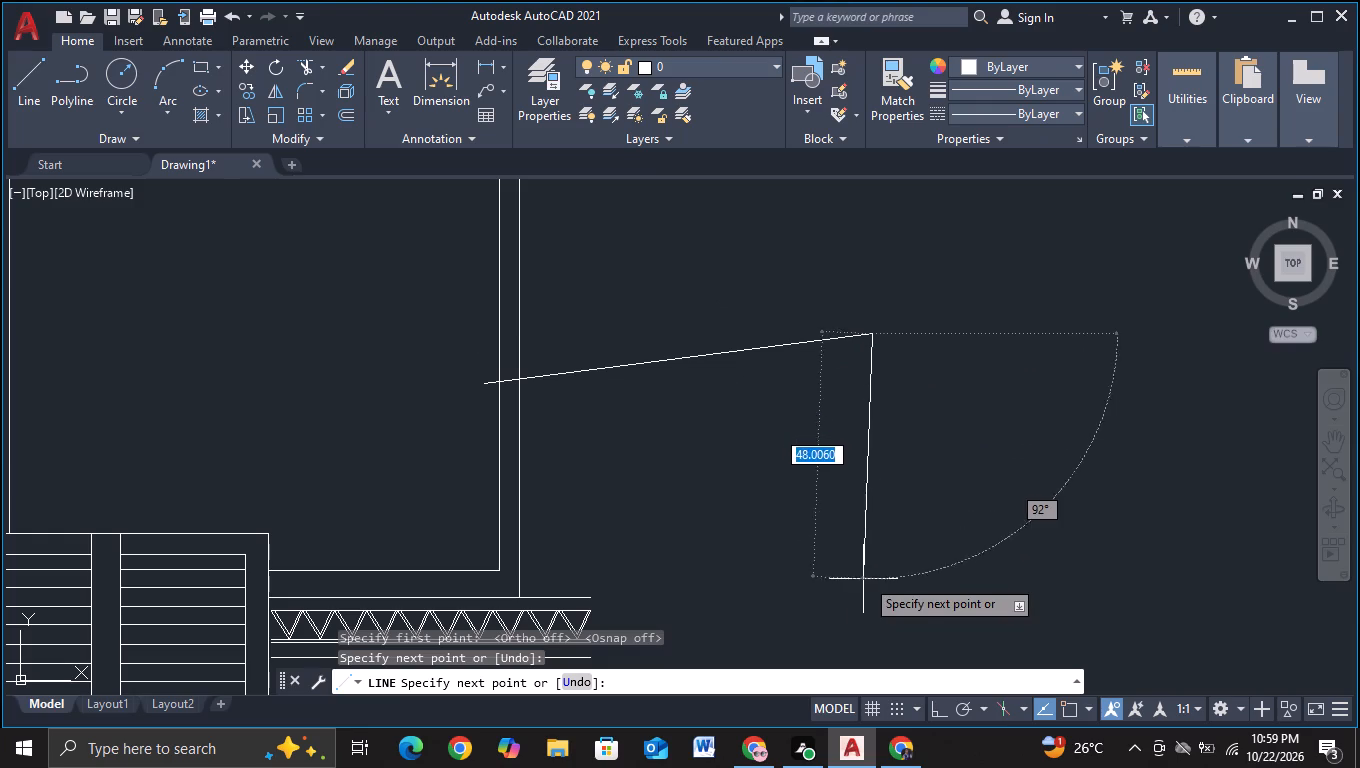
With snap and ortho on, draw a vertical about 52 units down from the sloped line's outer end, continuing about 59 units back onto the truss's top chord.
{"action": "key", "text": "F3"}
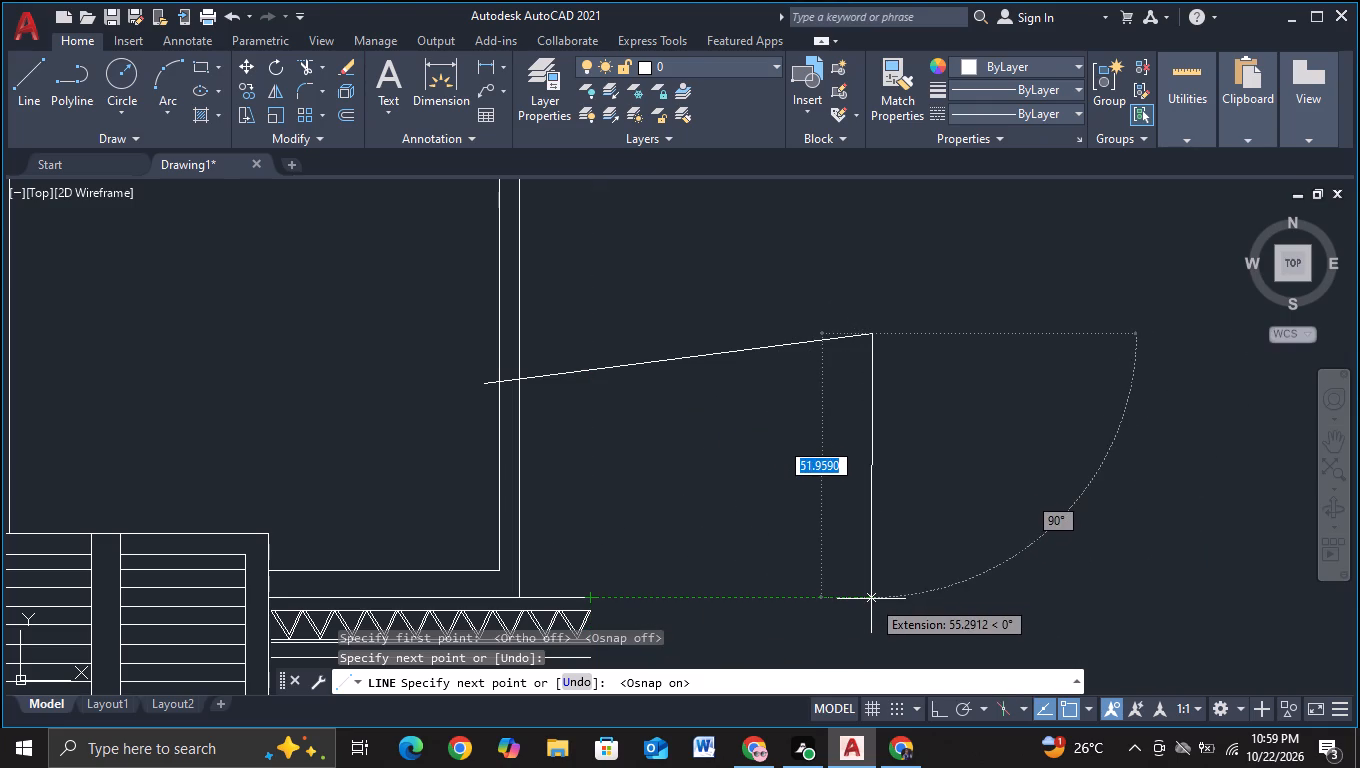
{"action": "key", "text": "F8"}
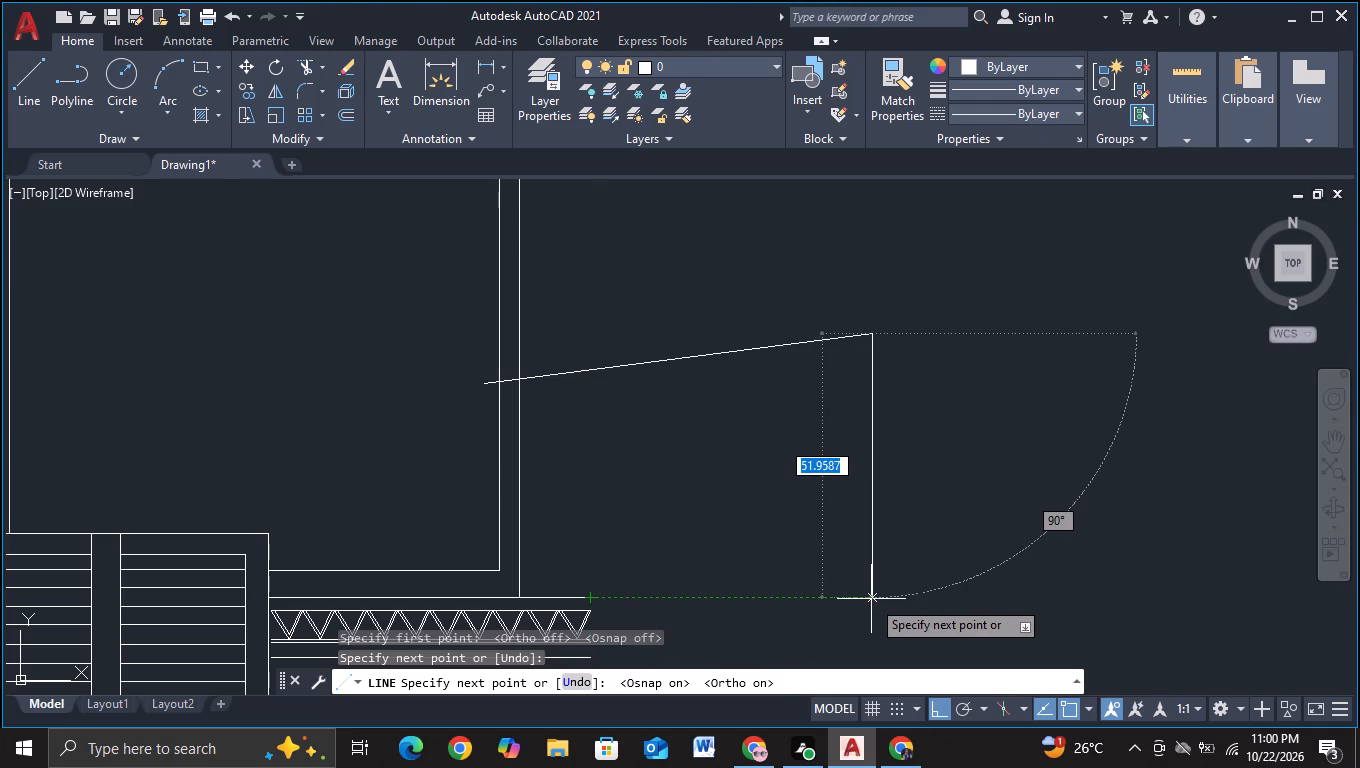
{"action": "left_click", "coordinate": [871, 599]}
{"action": "key", "text": "Escape"}
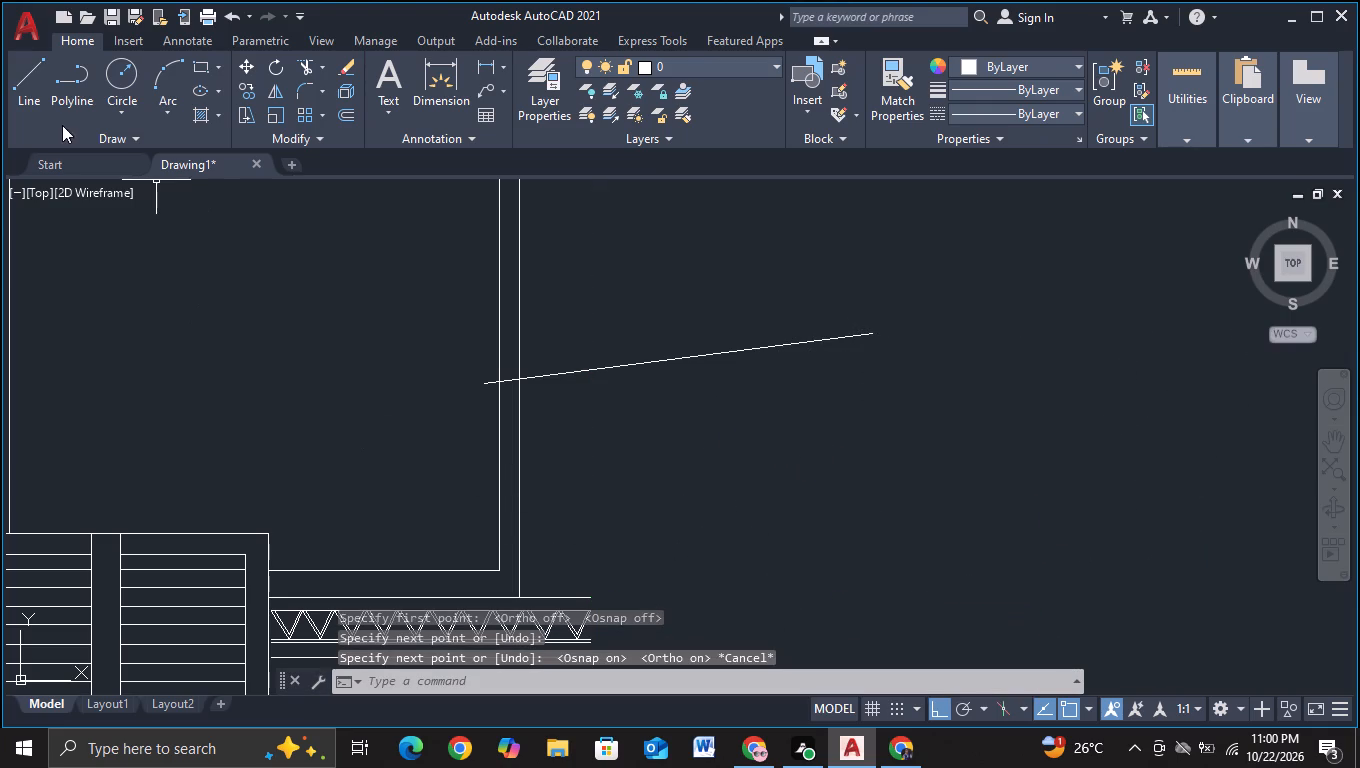
{"action": "left_click", "coordinate": [17, 112]}
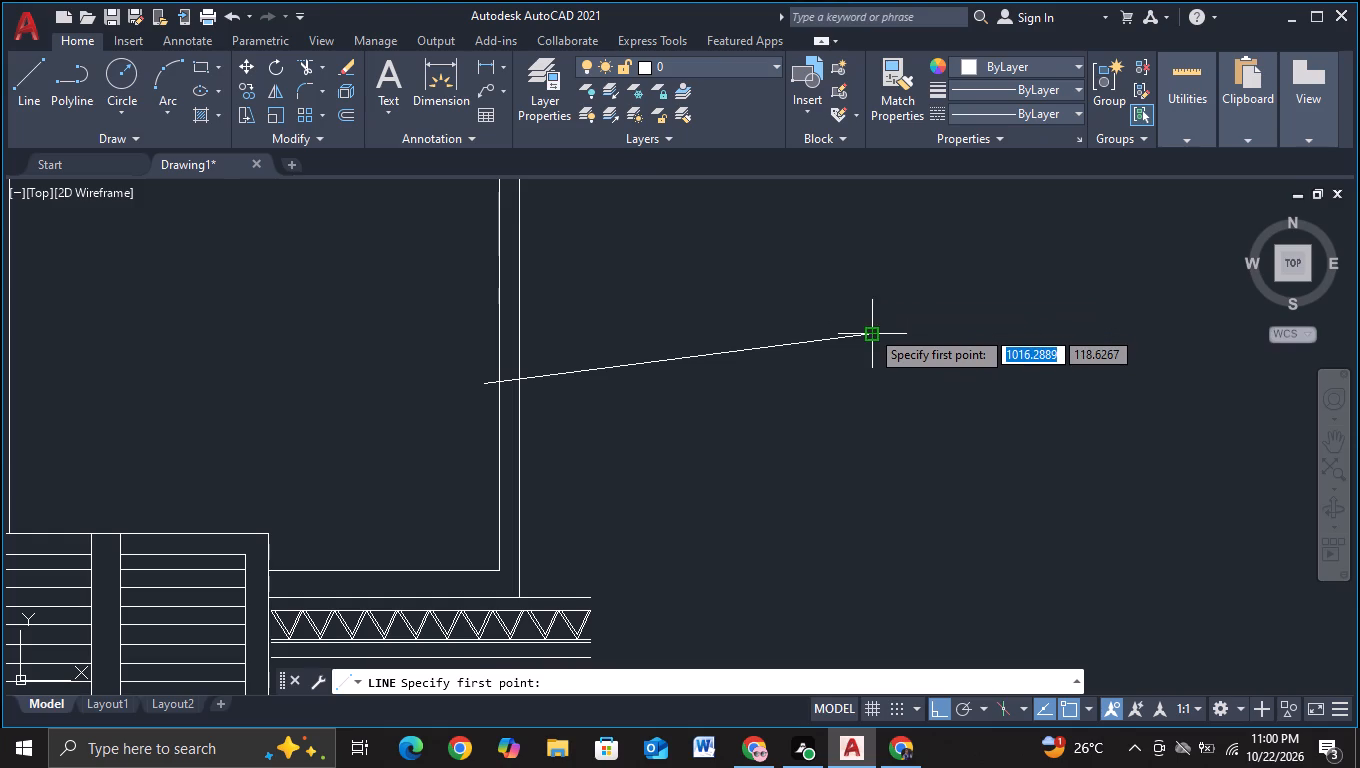
{"action": "left_click", "coordinate": [870, 329]}
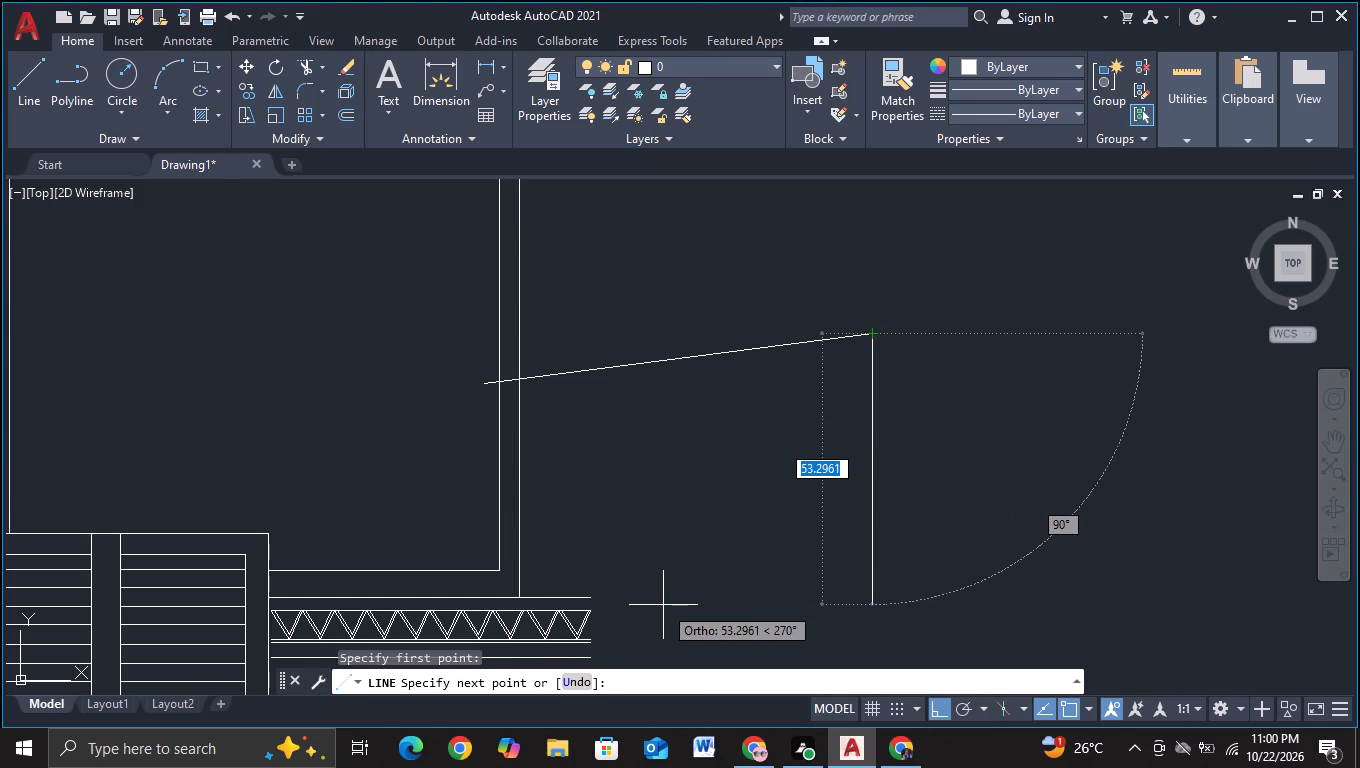
{"action": "left_click", "coordinate": [874, 597]}
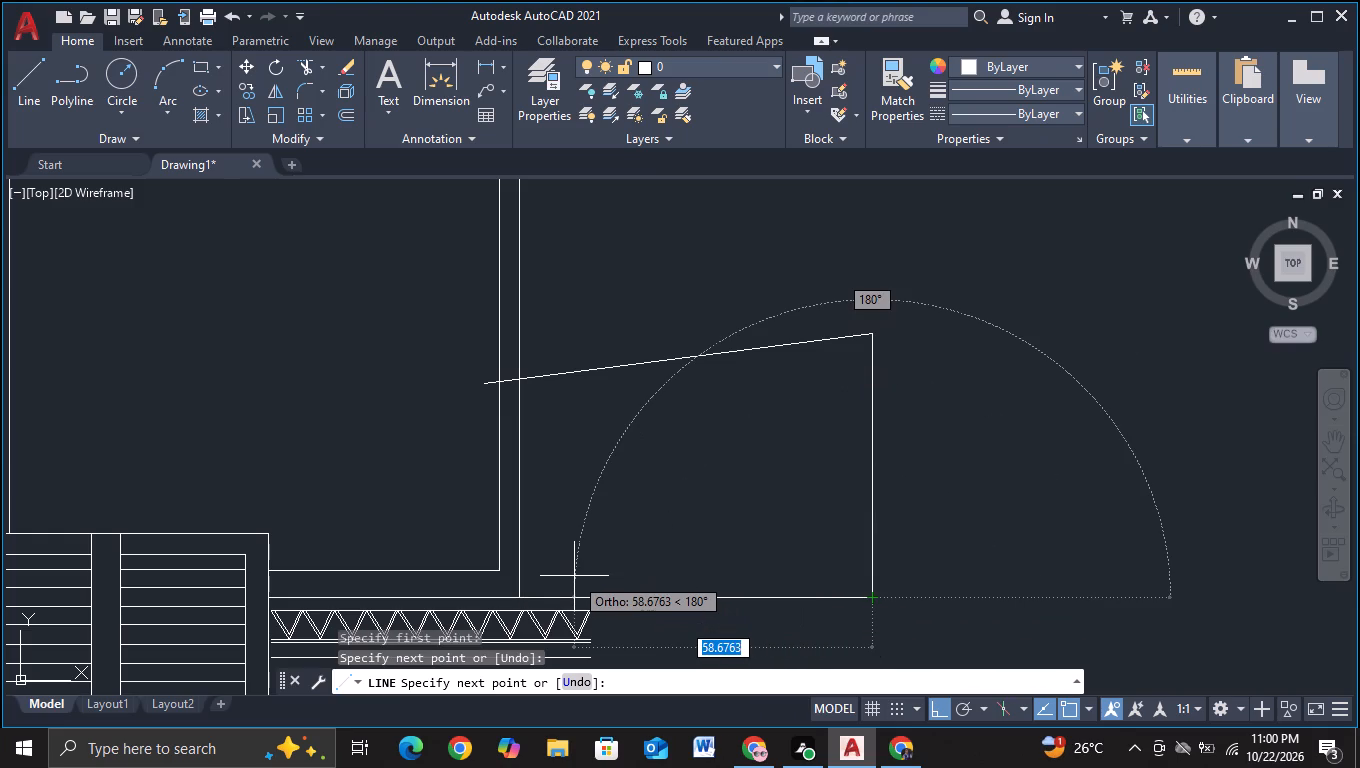
{"action": "left_click", "coordinate": [574, 576]}
{"action": "key", "text": "Escape"}
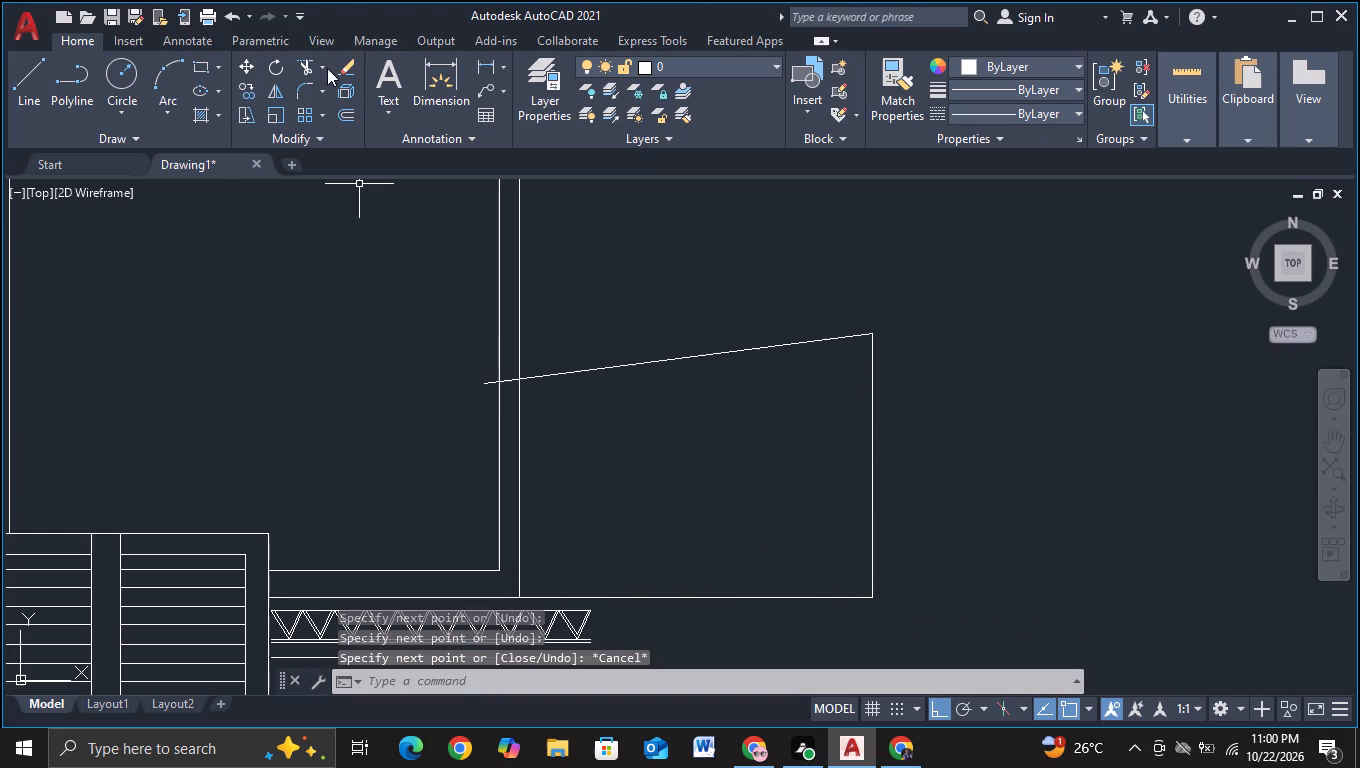
Trim the part of the sloped line that overlaps the framed block, back to the block's outer edge.
{"action": "left_click", "coordinate": [310, 66]}
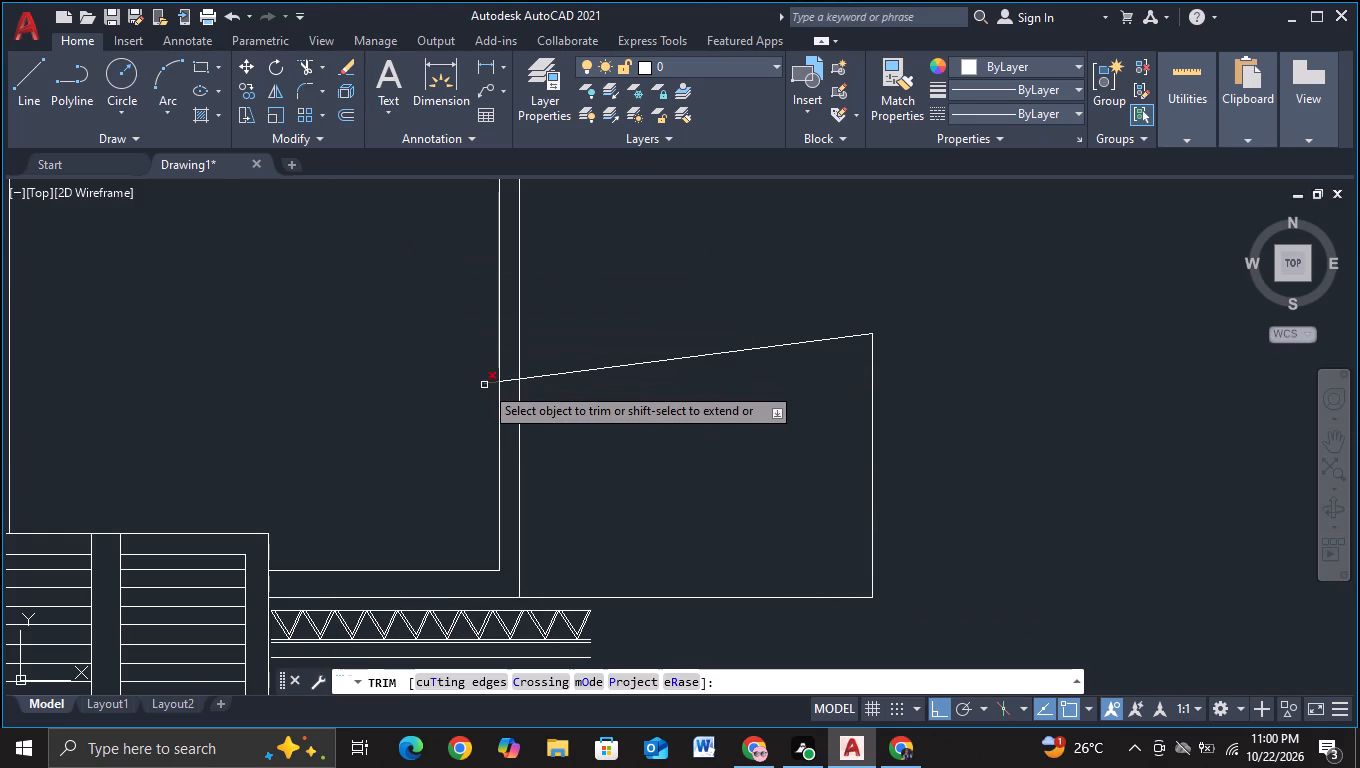
{"action": "left_click", "coordinate": [484, 385]}
{"action": "left_click", "coordinate": [512, 379]}
{"action": "scroll", "coordinate": [706, 415], "scroll_direction": "down", "scroll_amount": 2}
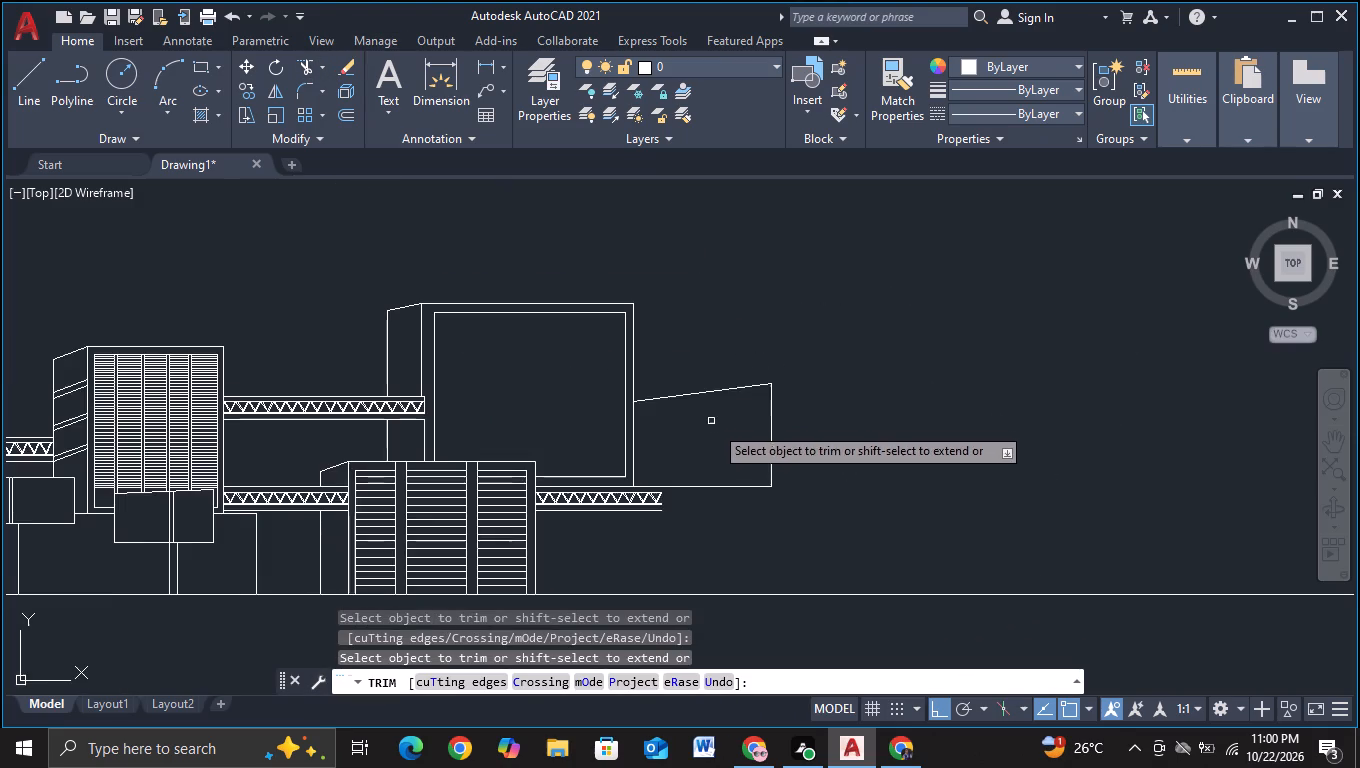
{"action": "middle_click_drag", "start_coordinate": [715, 426], "coordinate": [589, 414]}
{"action": "key", "text": "Escape"}
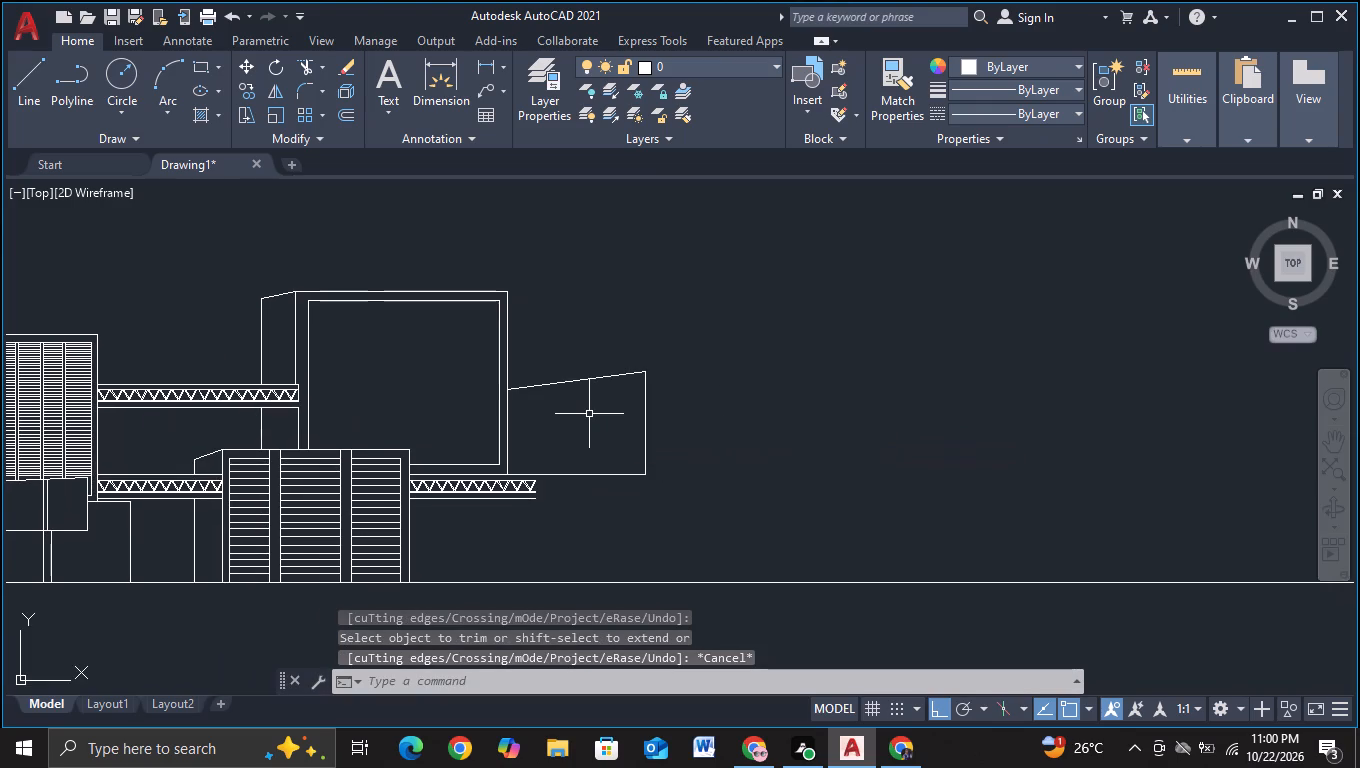
Draw the new block's front face from the sloped line's outer end, about 51 units wide and 52 units high, closing back at the base corner.
{"action": "left_click", "coordinate": [18, 85]}
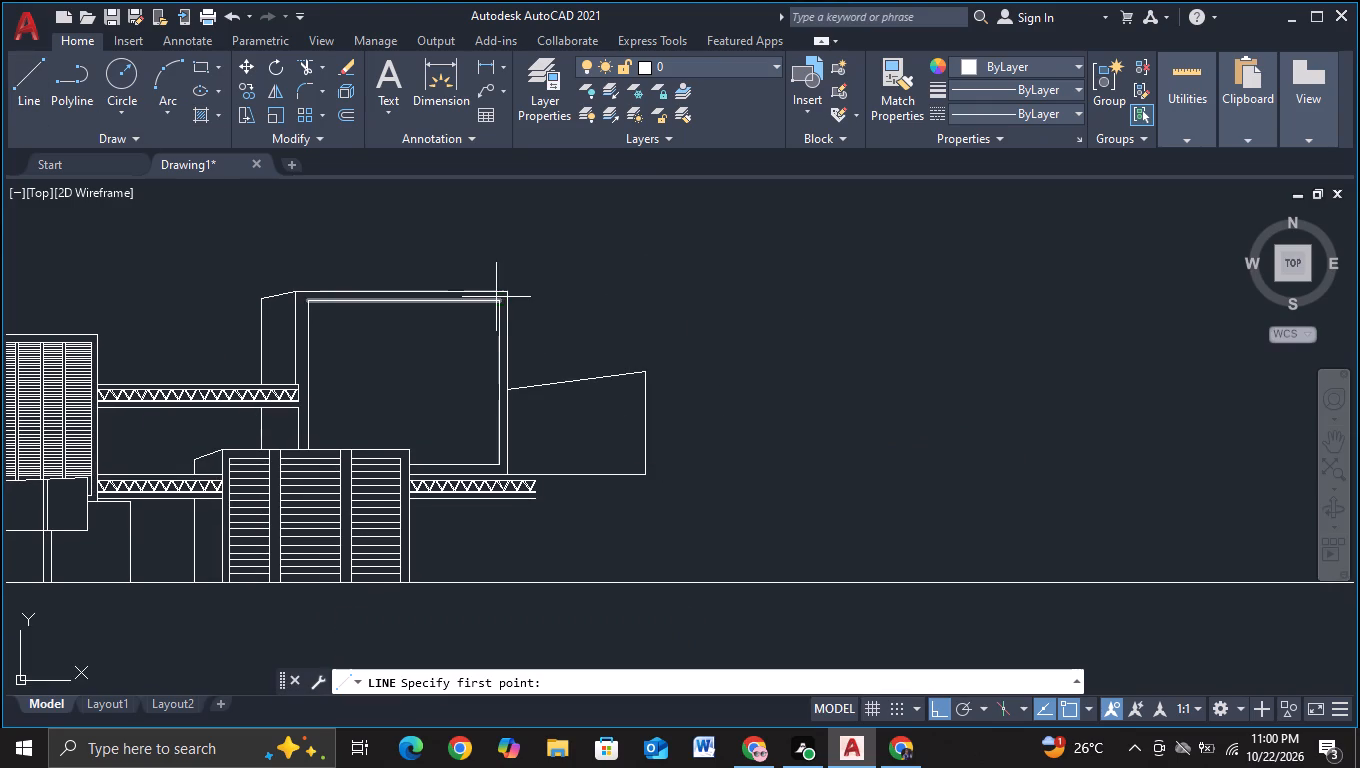
{"action": "left_click", "coordinate": [641, 376]}
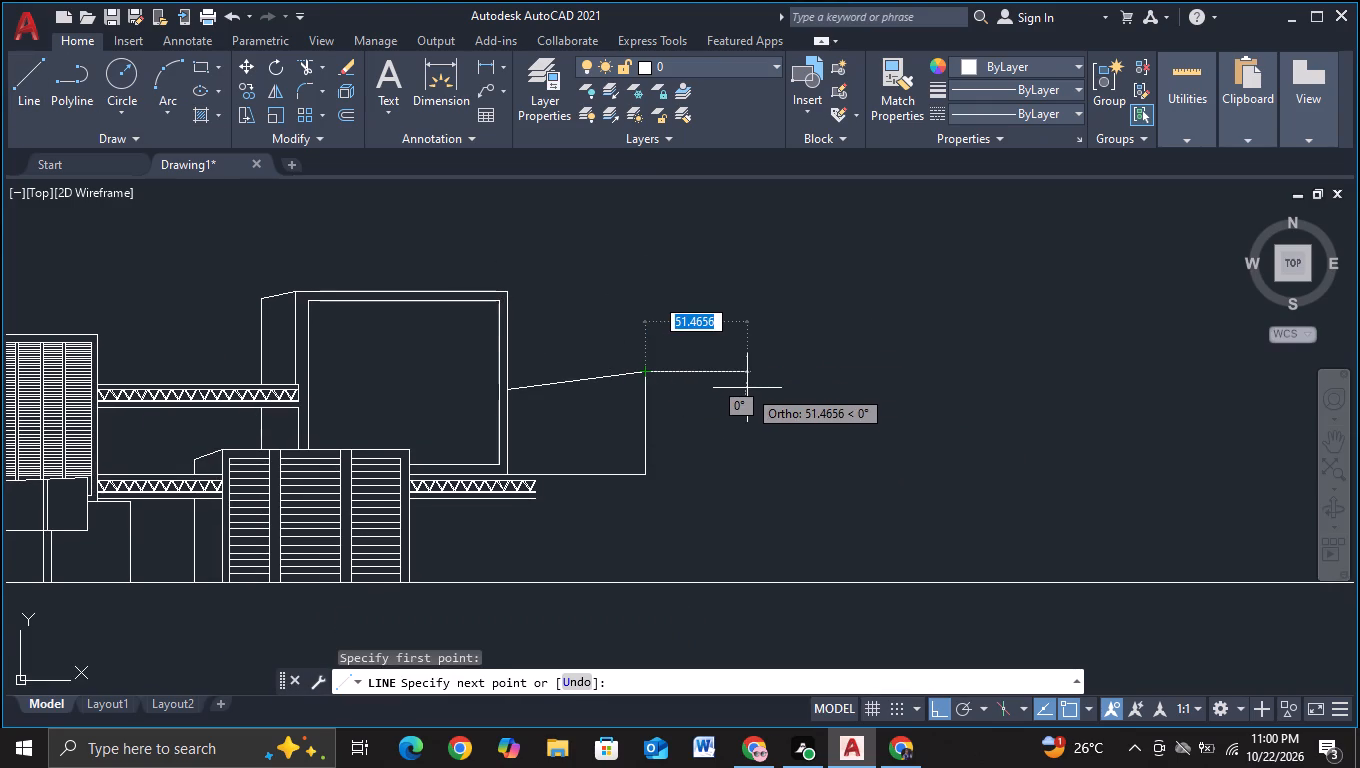
{"action": "left_click", "coordinate": [747, 388]}
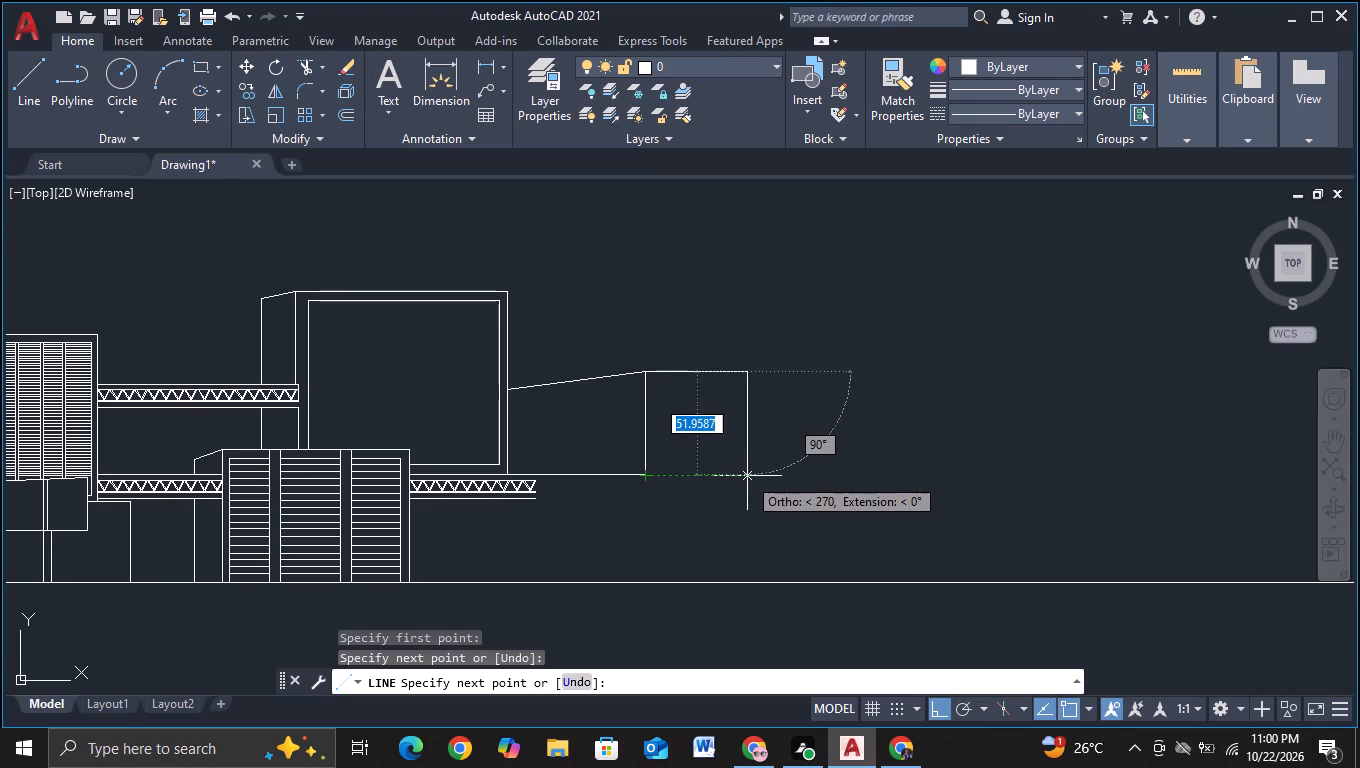
{"action": "left_click", "coordinate": [747, 476]}
{"action": "left_click", "coordinate": [635, 479]}
{"action": "key", "text": "Escape"}
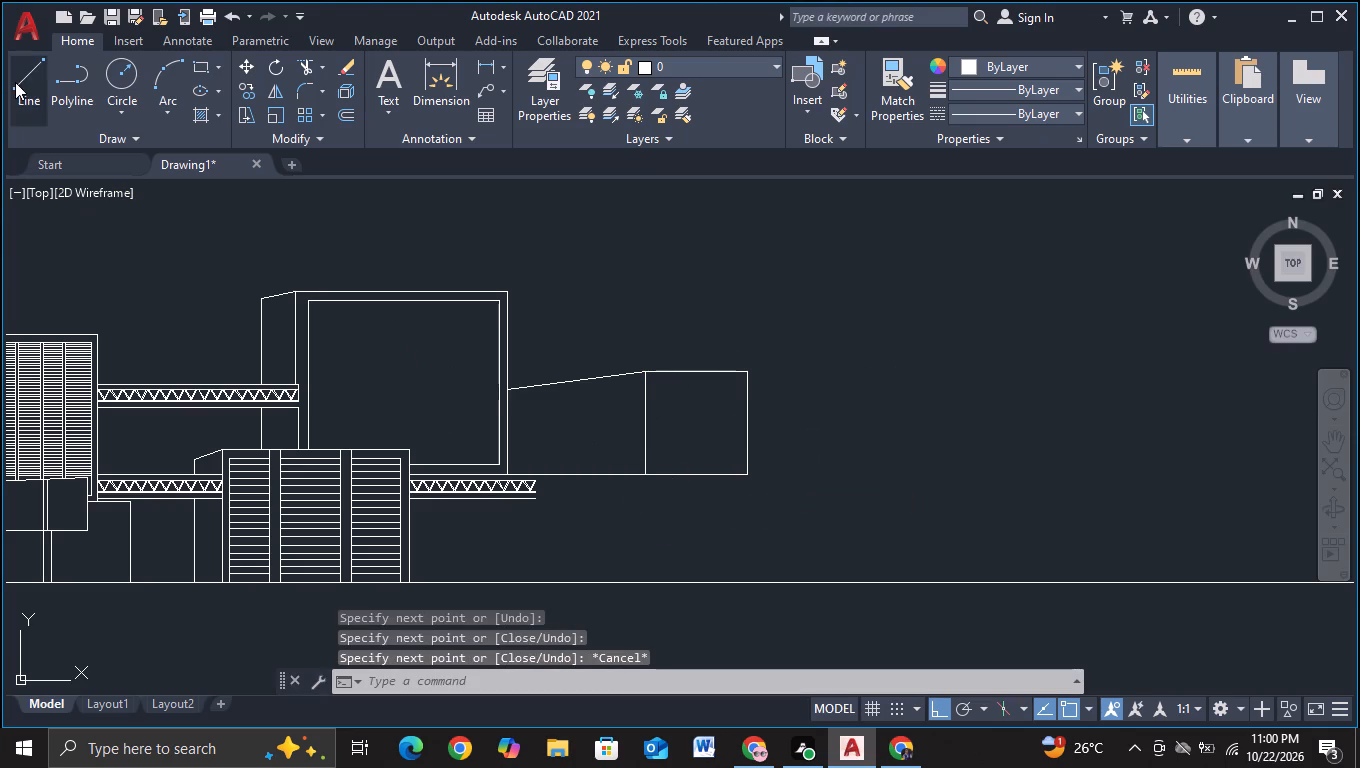
Draw an inset frame inside the new block's front face, about 44 units wide and 43 units high, closing at its starting corner.
{"action": "left_click", "coordinate": [15, 82]}
{"action": "scroll", "coordinate": [654, 435], "scroll_direction": "up", "scroll_amount": 1}
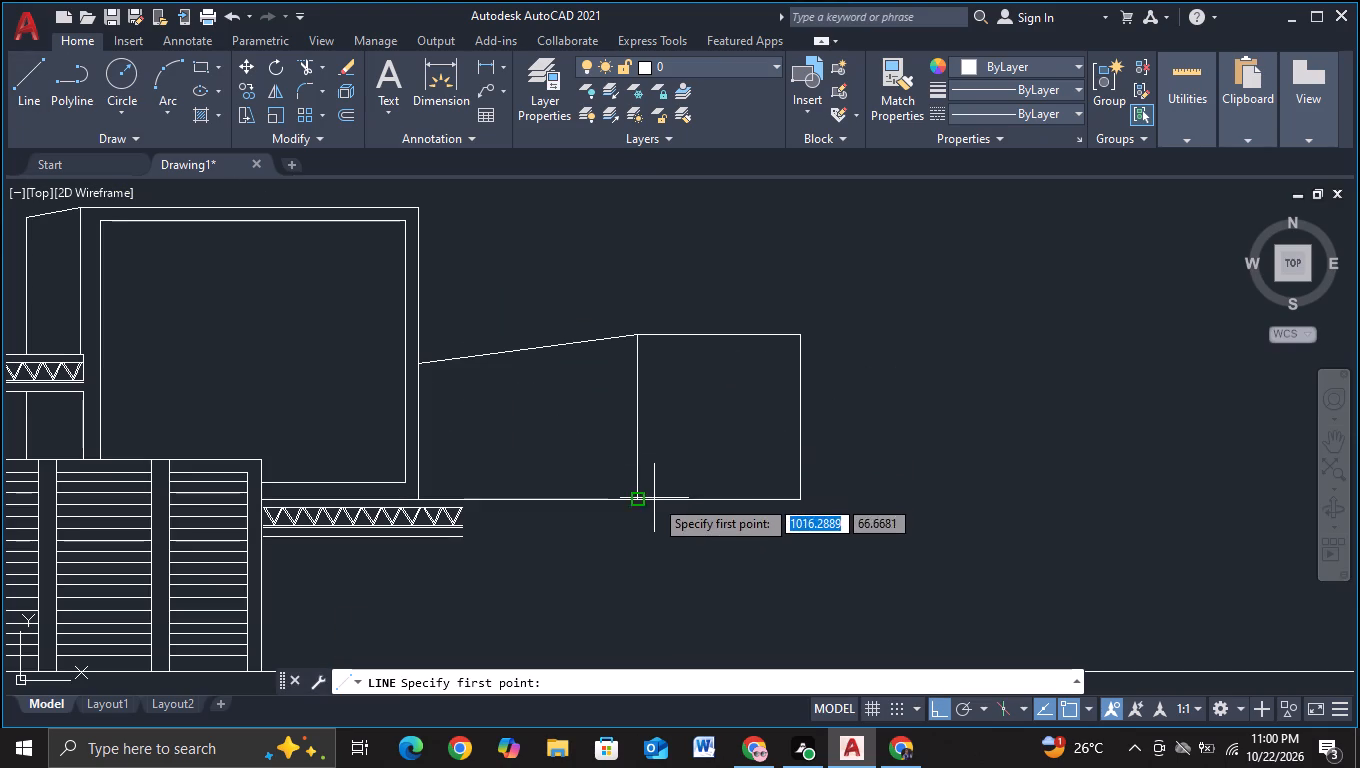
{"action": "scroll", "coordinate": [653, 361], "scroll_direction": "up", "scroll_amount": 2}
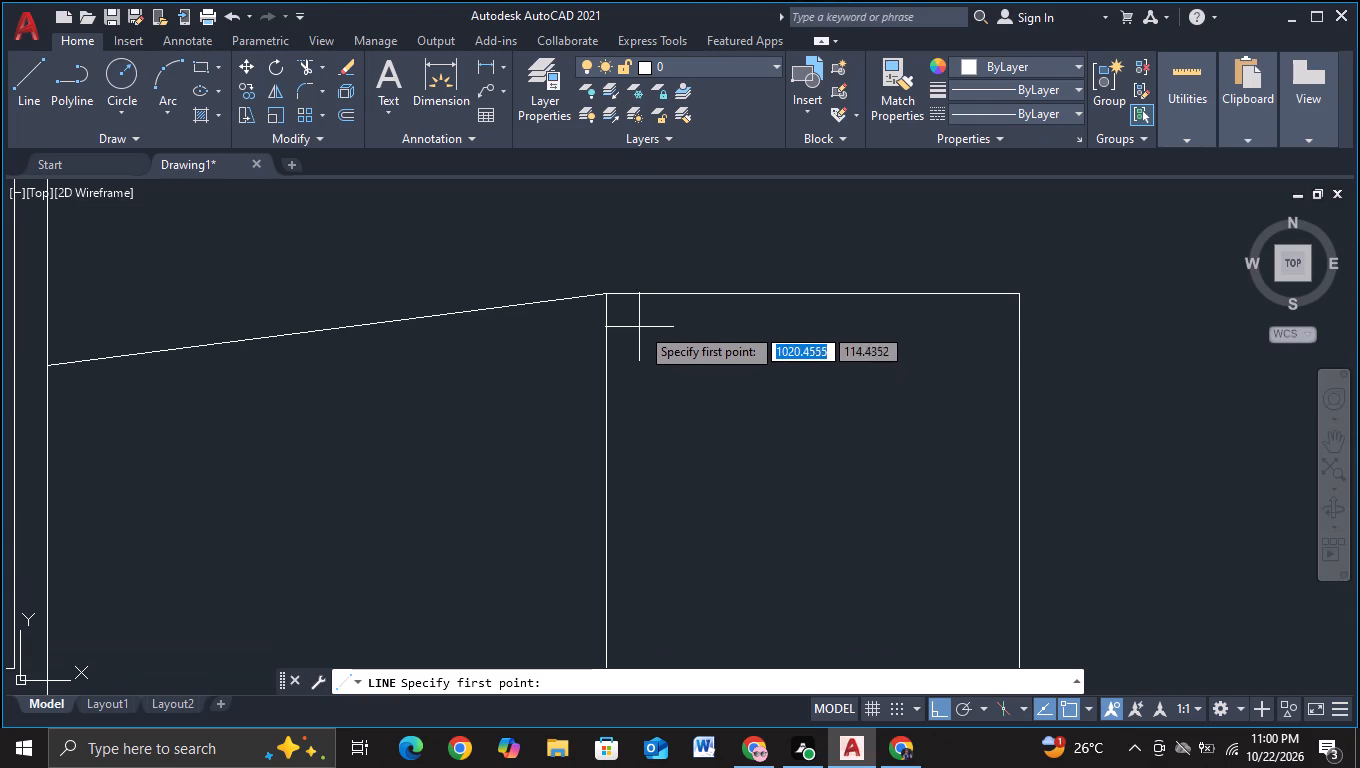
{"action": "left_click", "coordinate": [640, 326]}
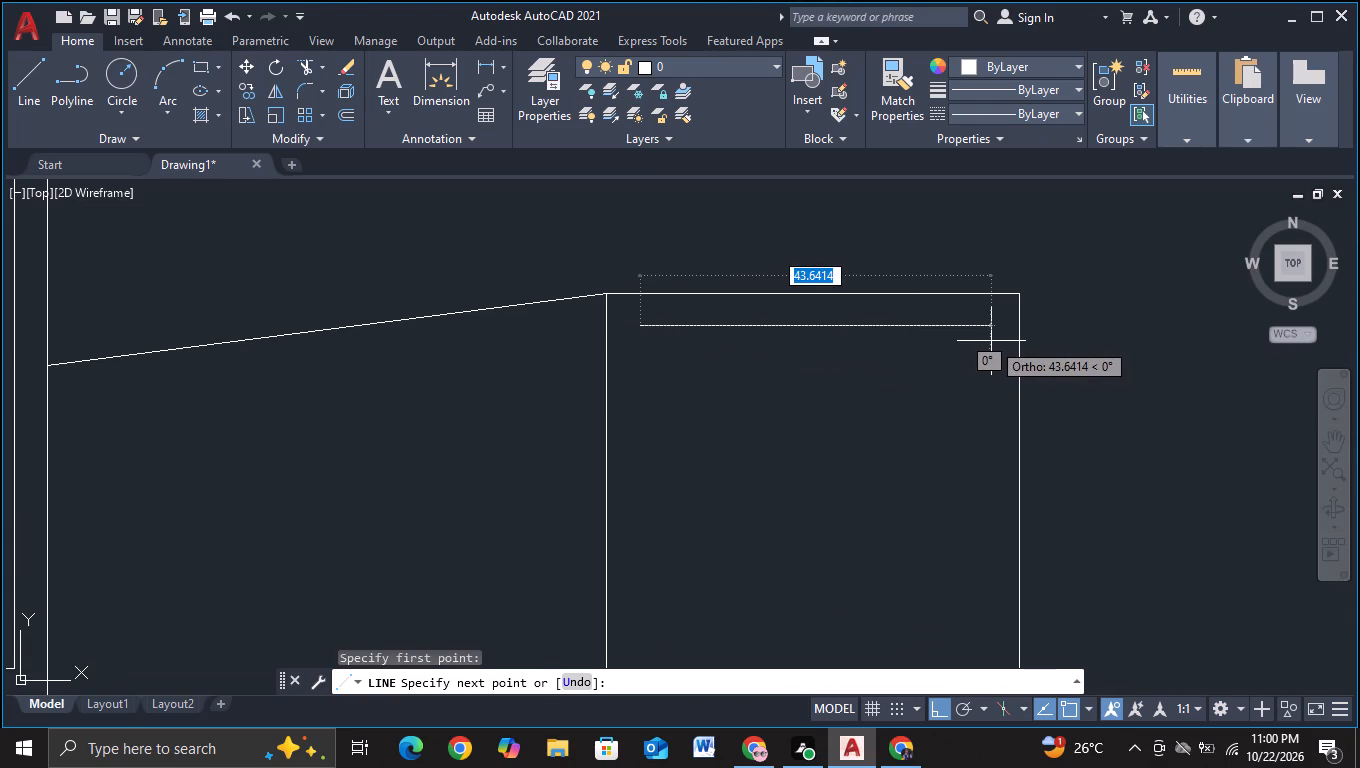
{"action": "left_click", "coordinate": [991, 341]}
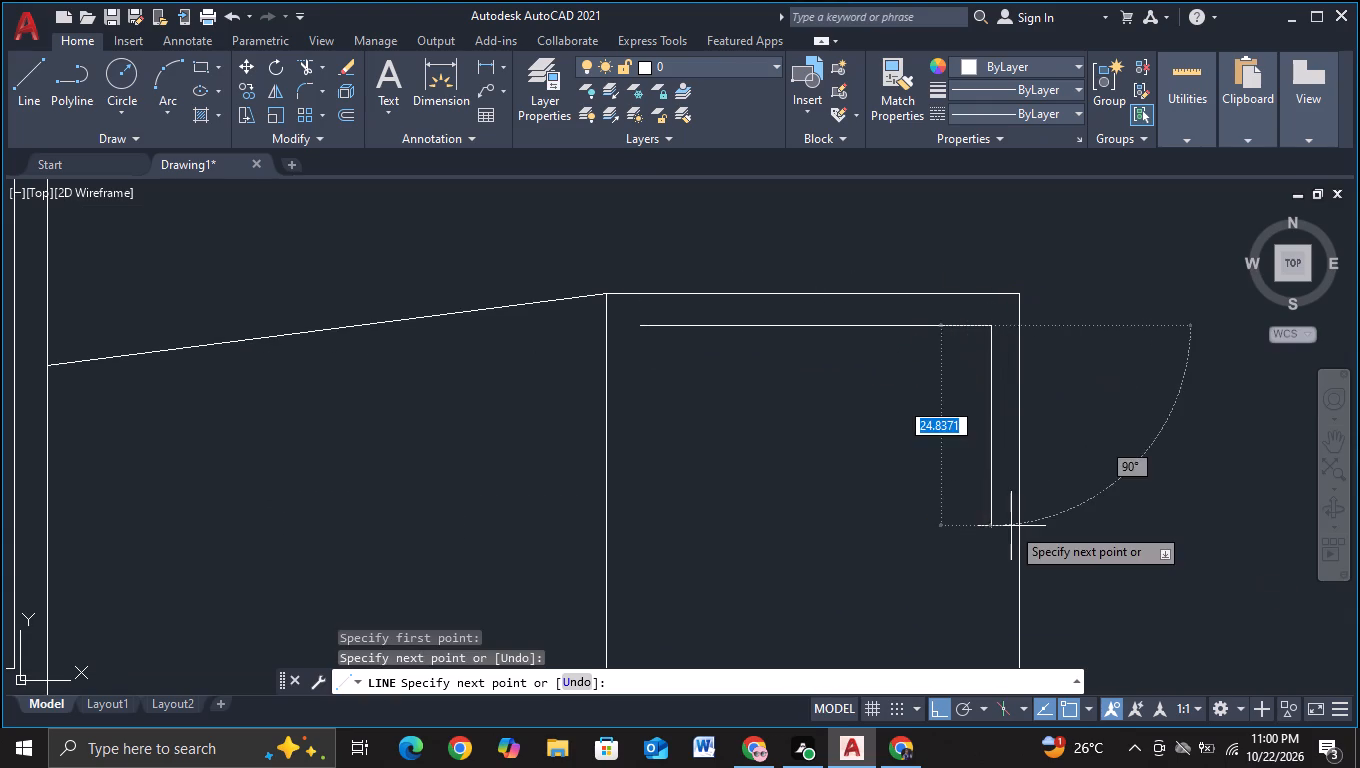
{"action": "middle_click_drag", "start_coordinate": [1011, 526], "coordinate": [972, 371]}
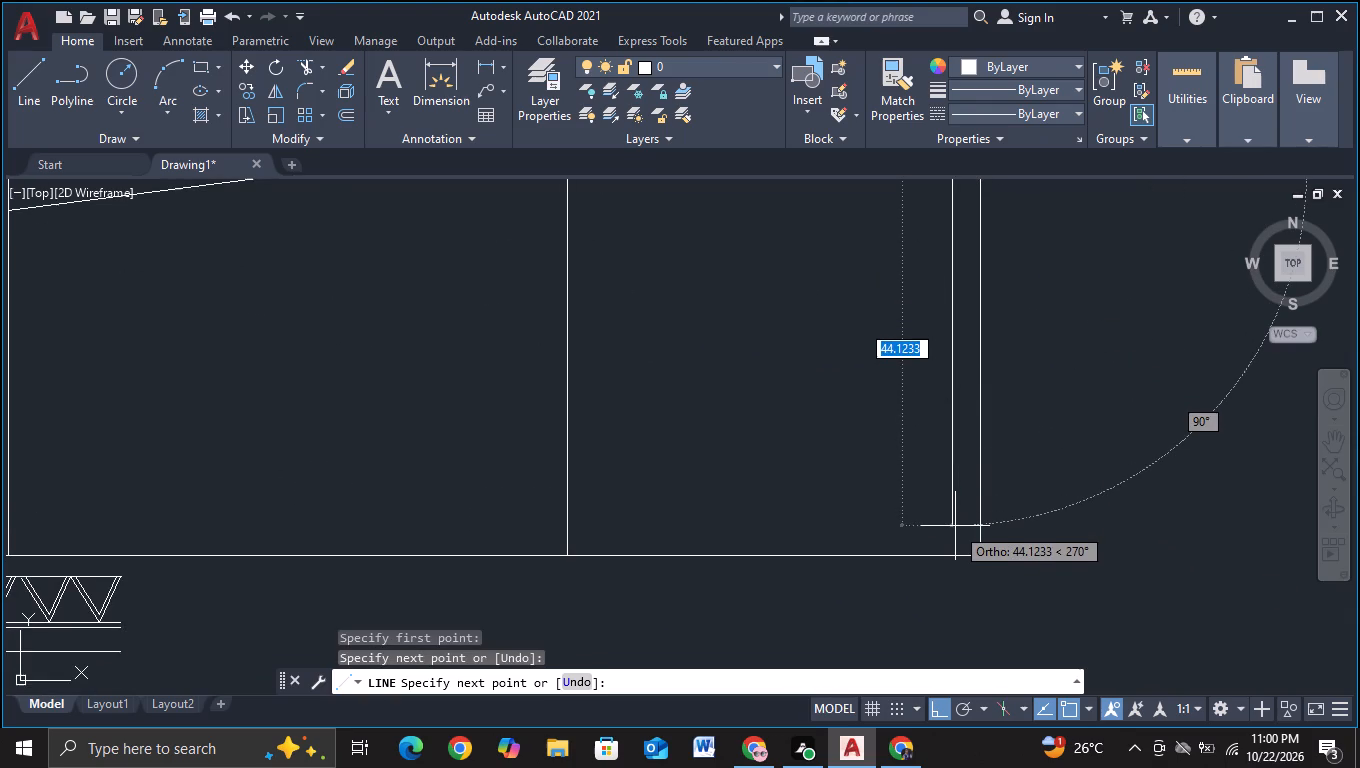
{"action": "left_click", "coordinate": [954, 520]}
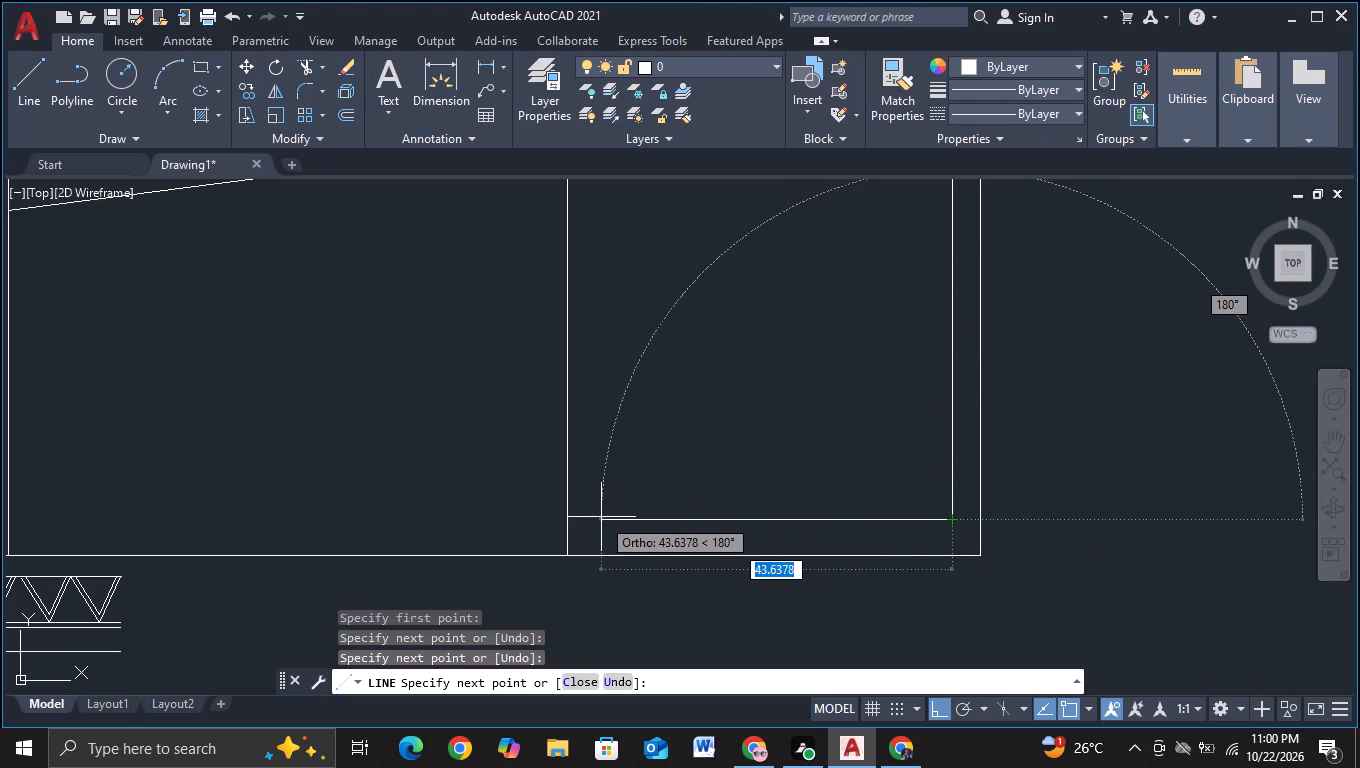
{"action": "left_click", "coordinate": [601, 517]}
{"action": "middle_click_drag", "start_coordinate": [634, 321], "coordinate": [615, 566]}
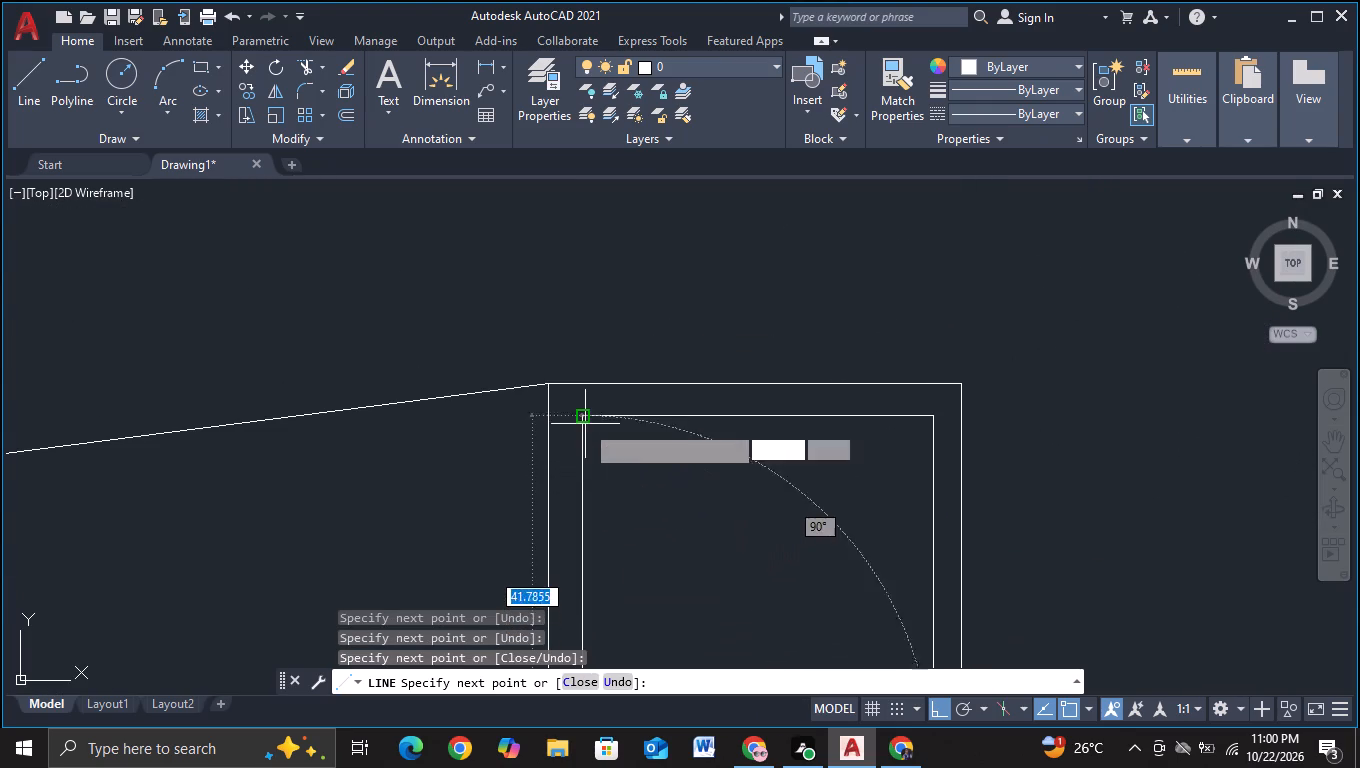
{"action": "left_click", "coordinate": [586, 408]}
{"action": "key", "text": "Escape"}
{"action": "scroll", "coordinate": [656, 454], "scroll_direction": "down", "scroll_amount": 2}
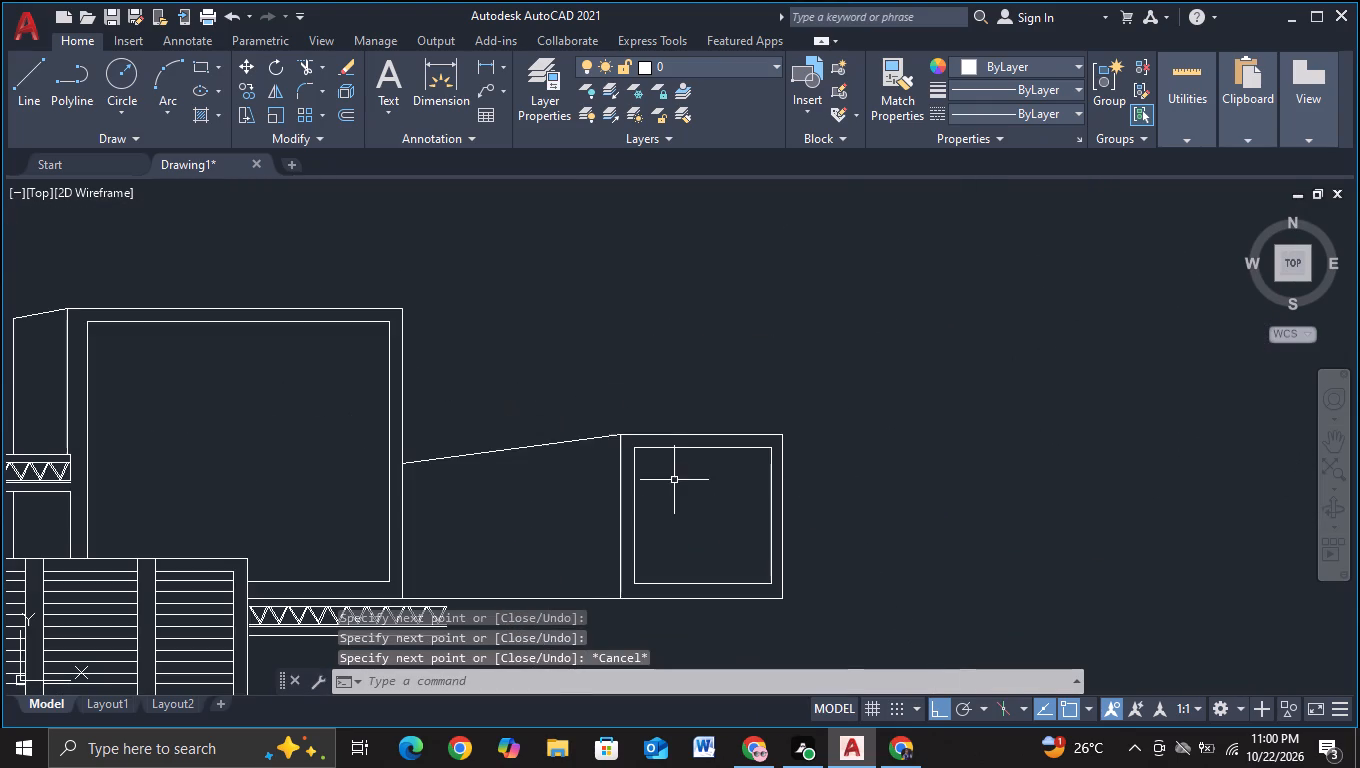
Draw a vertical about 71 units long through the sloped side face near the framed block, crossing the sloped line and the base.
{"action": "middle_click_drag", "start_coordinate": [679, 500], "coordinate": [697, 355]}
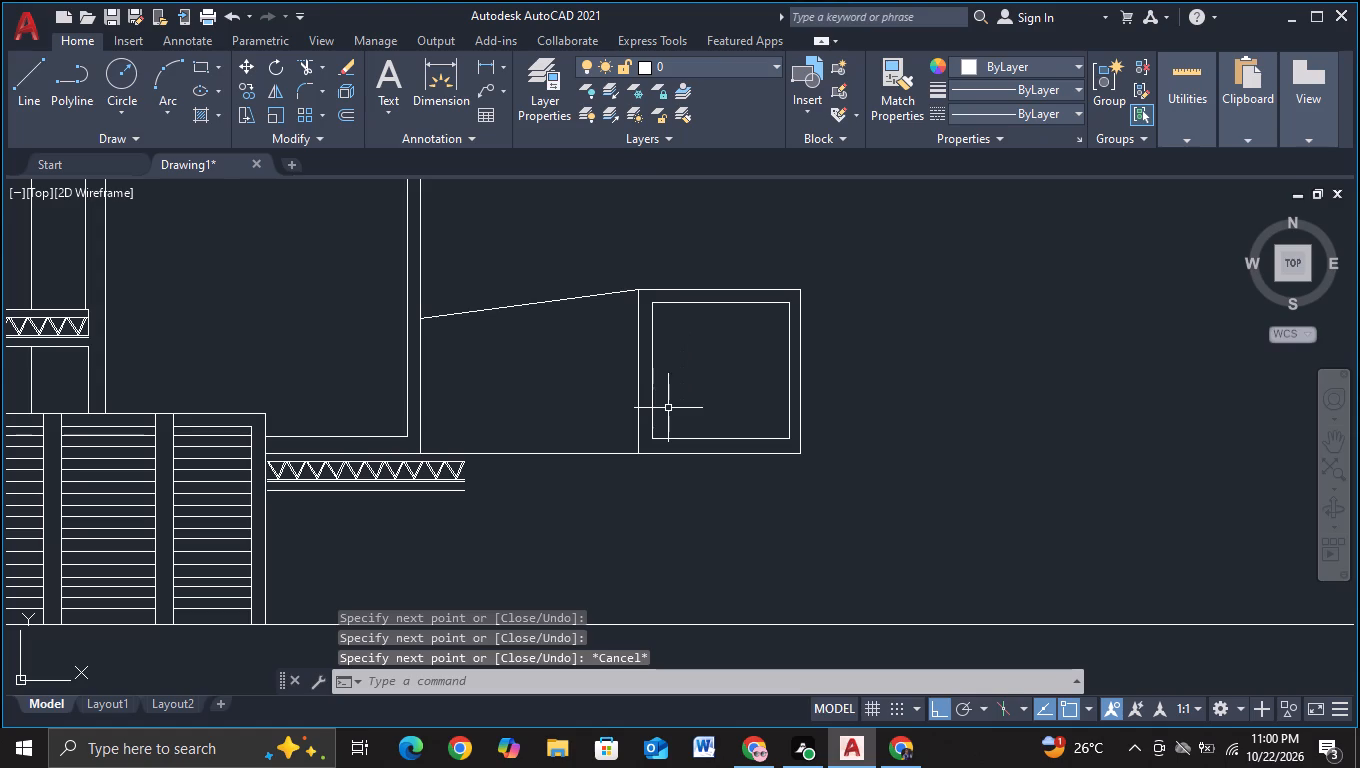
{"action": "left_click", "coordinate": [25, 69]}
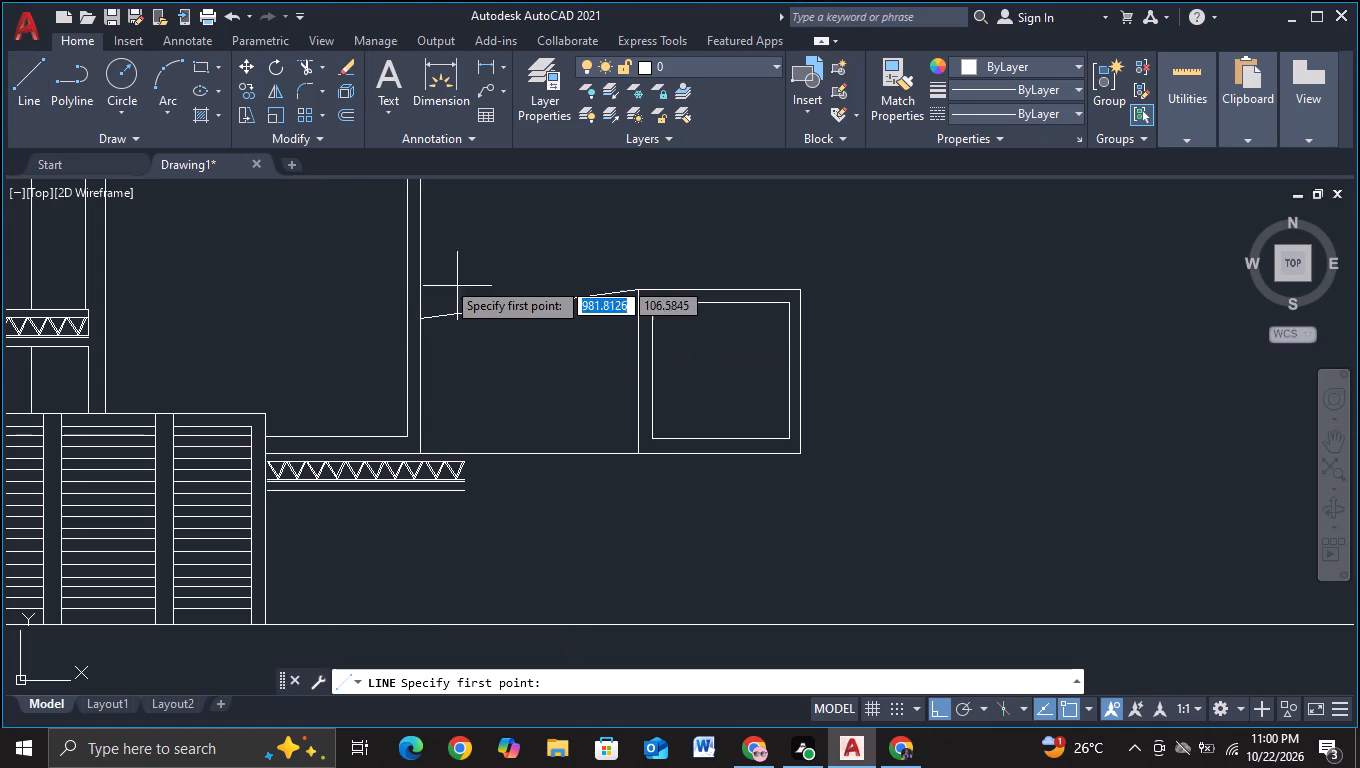
{"action": "left_click", "coordinate": [480, 271]}
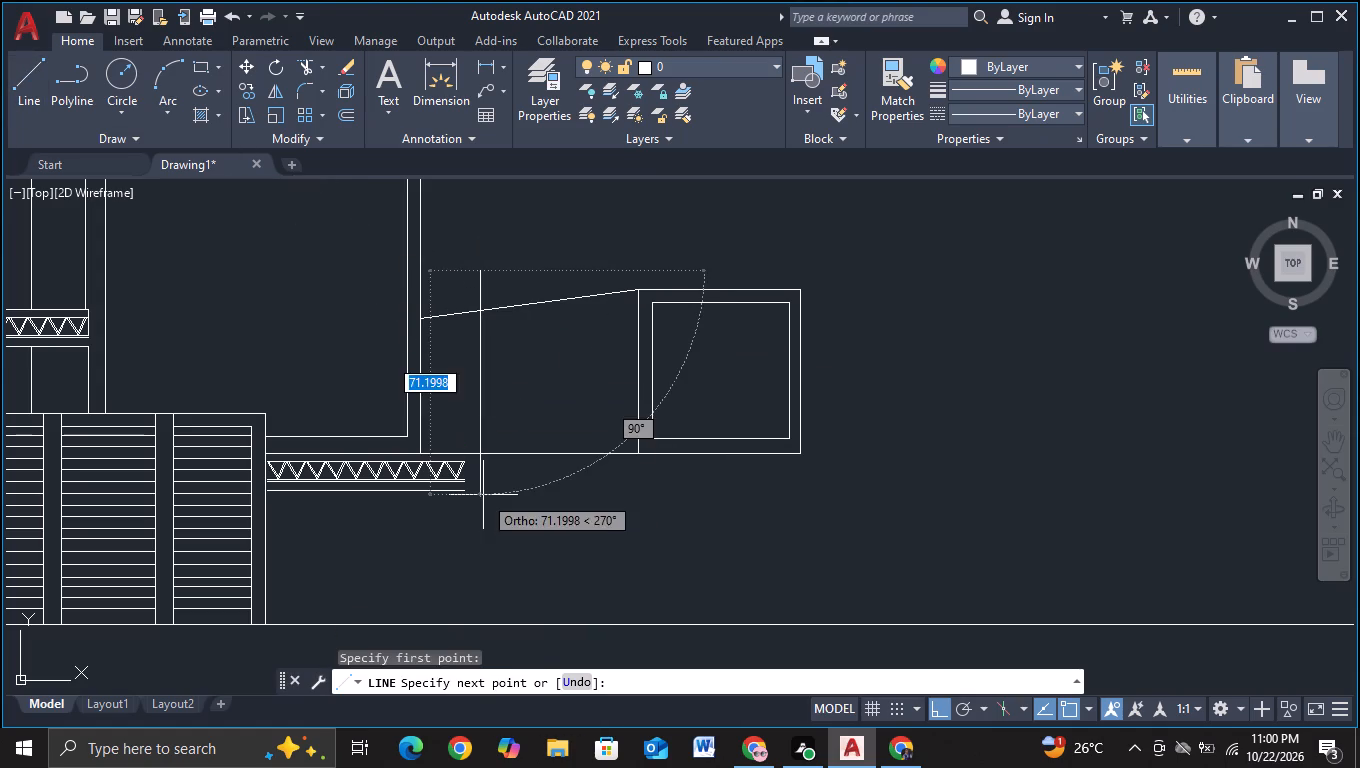
{"action": "left_click", "coordinate": [483, 495]}
{"action": "key", "text": "Escape"}
Trim the vertical's ends that project above the sloped line and below the base line.
{"action": "left_click", "coordinate": [302, 62]}
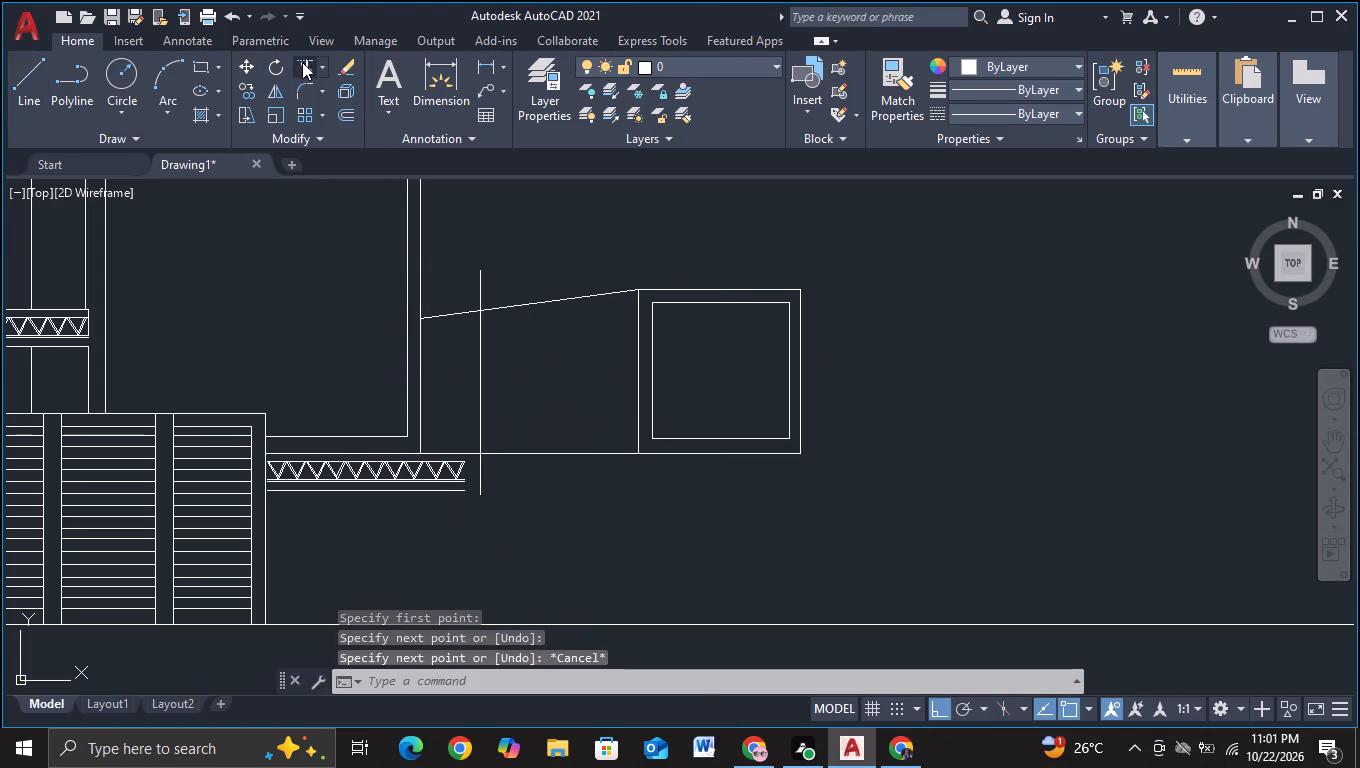
{"action": "left_click_drag", "start_coordinate": [470, 293], "coordinate": [515, 272]}
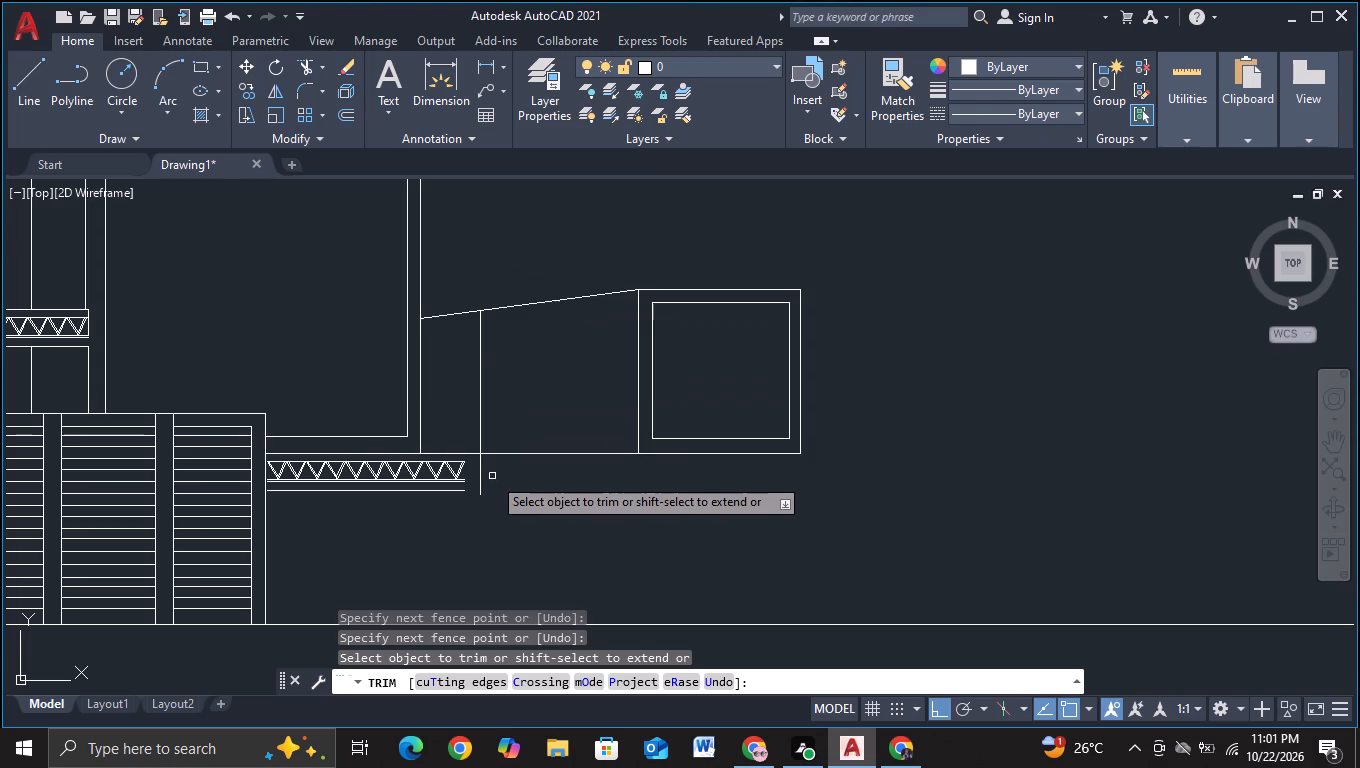
{"action": "left_click", "coordinate": [481, 480]}
{"action": "key", "text": "Escape"}
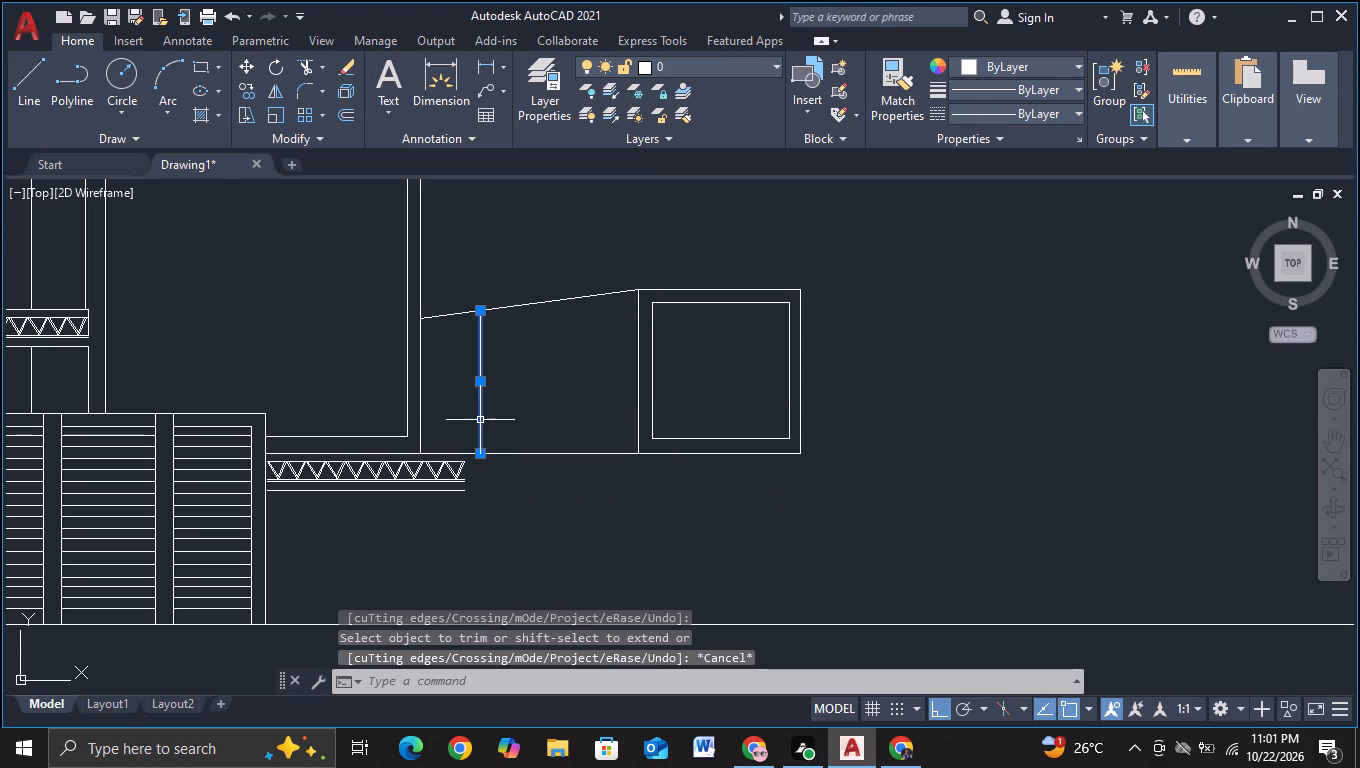
Copy the trimmed vertical twice horizontally toward the front face, dividing the sloped side into panels.
{"action": "left_click", "coordinate": [480, 420]}
{"action": "key", "text": "c"}
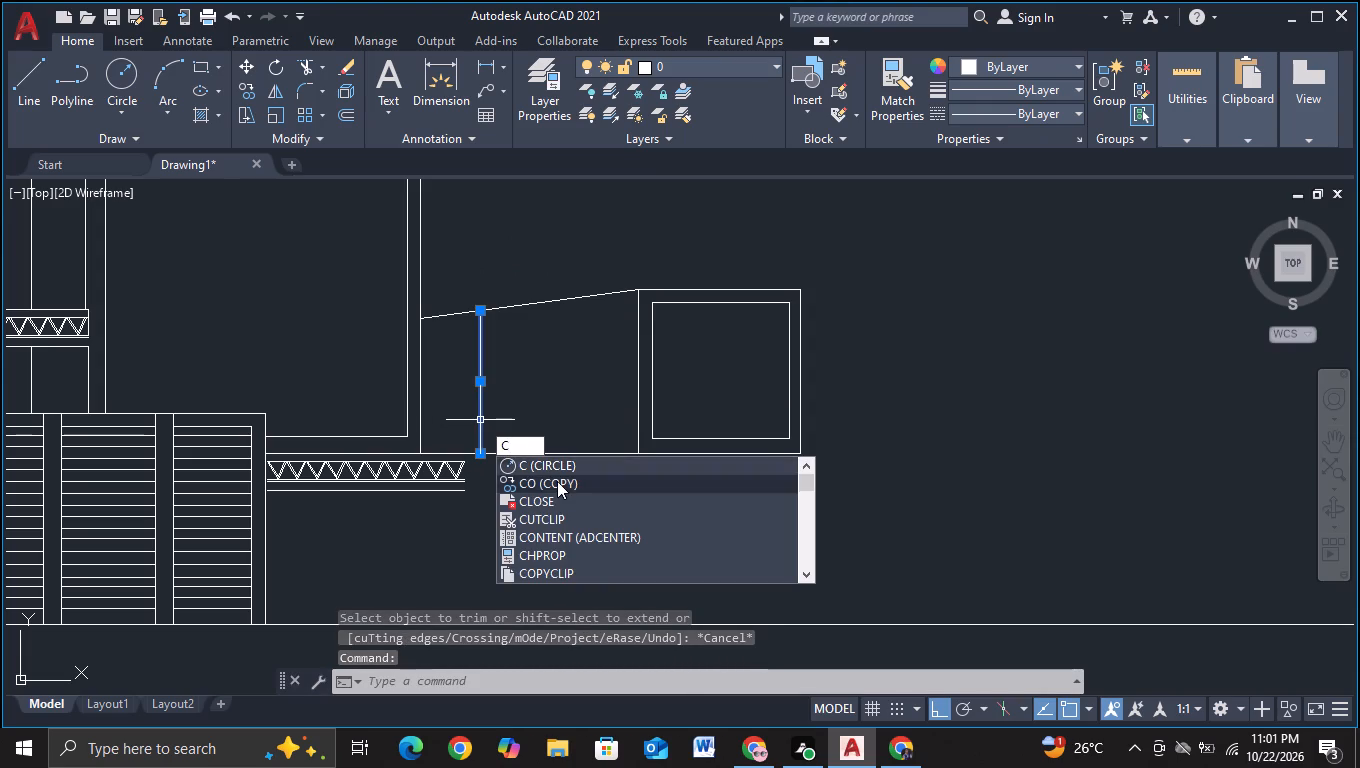
{"action": "left_click", "coordinate": [557, 482]}
{"action": "left_click", "coordinate": [497, 406]}
{"action": "left_click", "coordinate": [548, 405]}
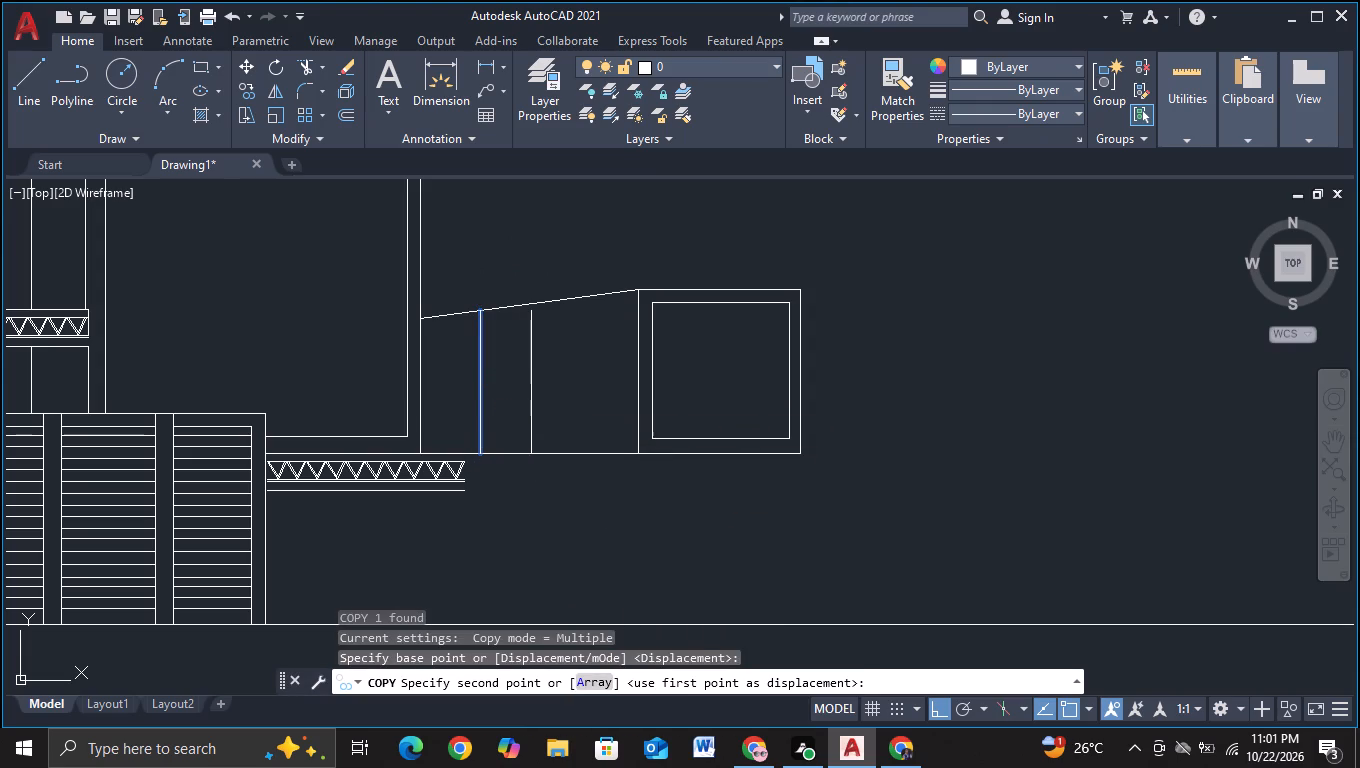
{"action": "left_click", "coordinate": [610, 407]}
{"action": "key", "text": "Escape"}
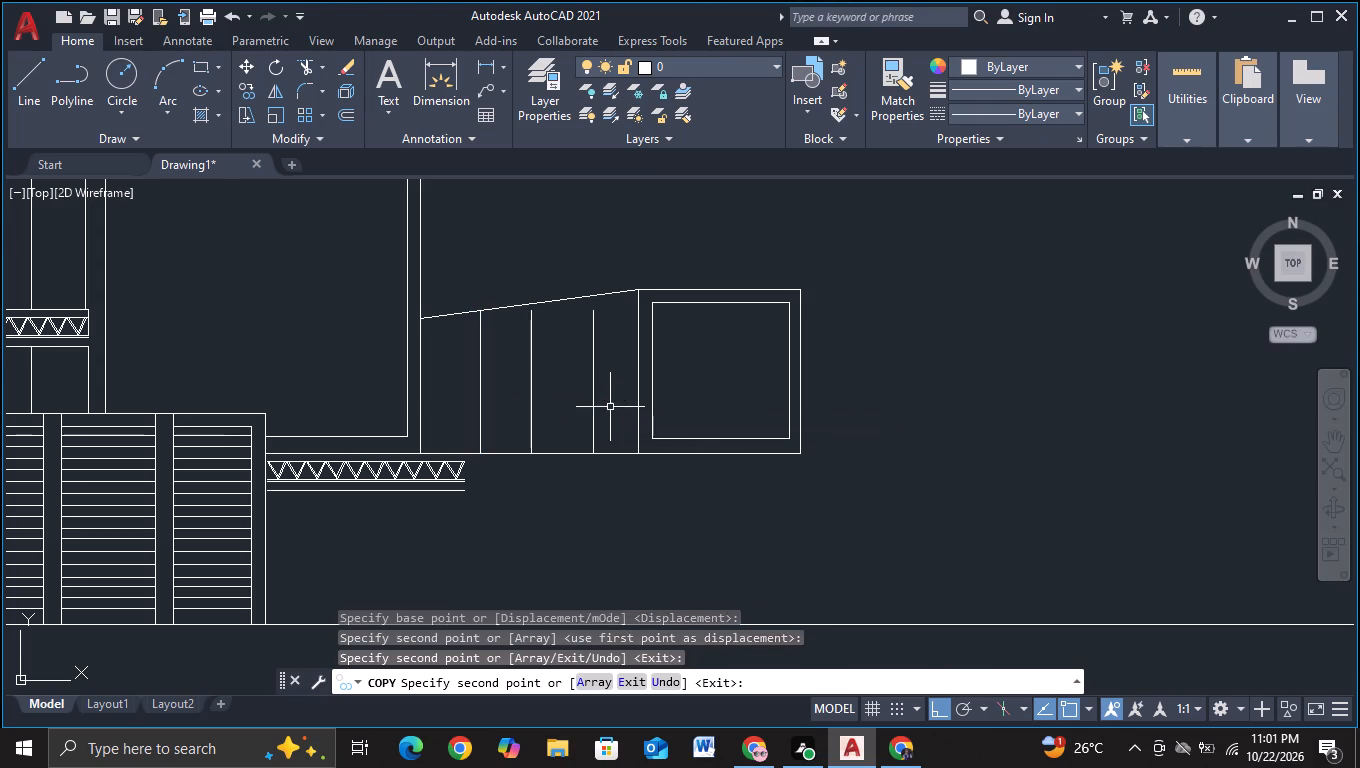
Extend the upper ends of the two copied verticals to the sloped line.
{"action": "key", "text": "e"}
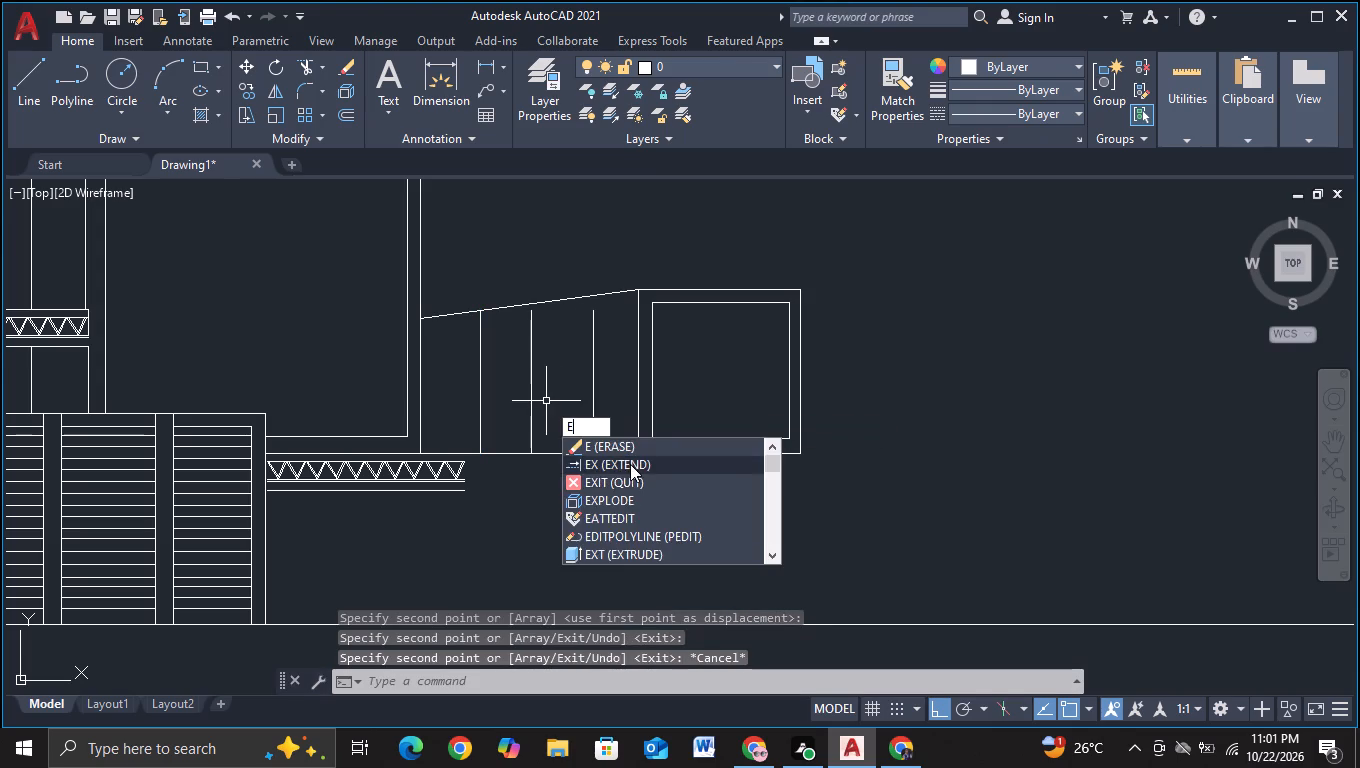
{"action": "left_click", "coordinate": [630, 464]}
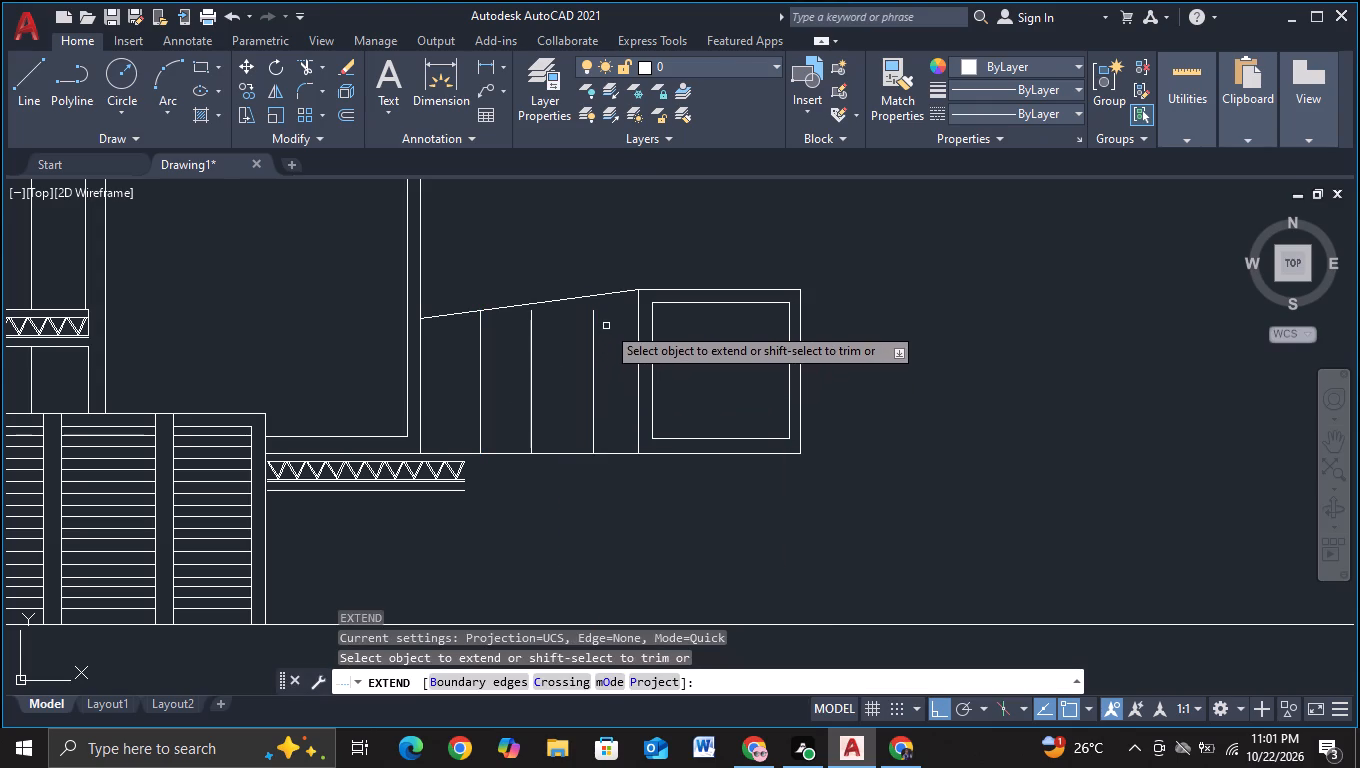
{"action": "left_click_drag", "start_coordinate": [606, 322], "coordinate": [498, 334]}
{"action": "scroll", "coordinate": [562, 363], "scroll_direction": "down", "scroll_amount": 2}
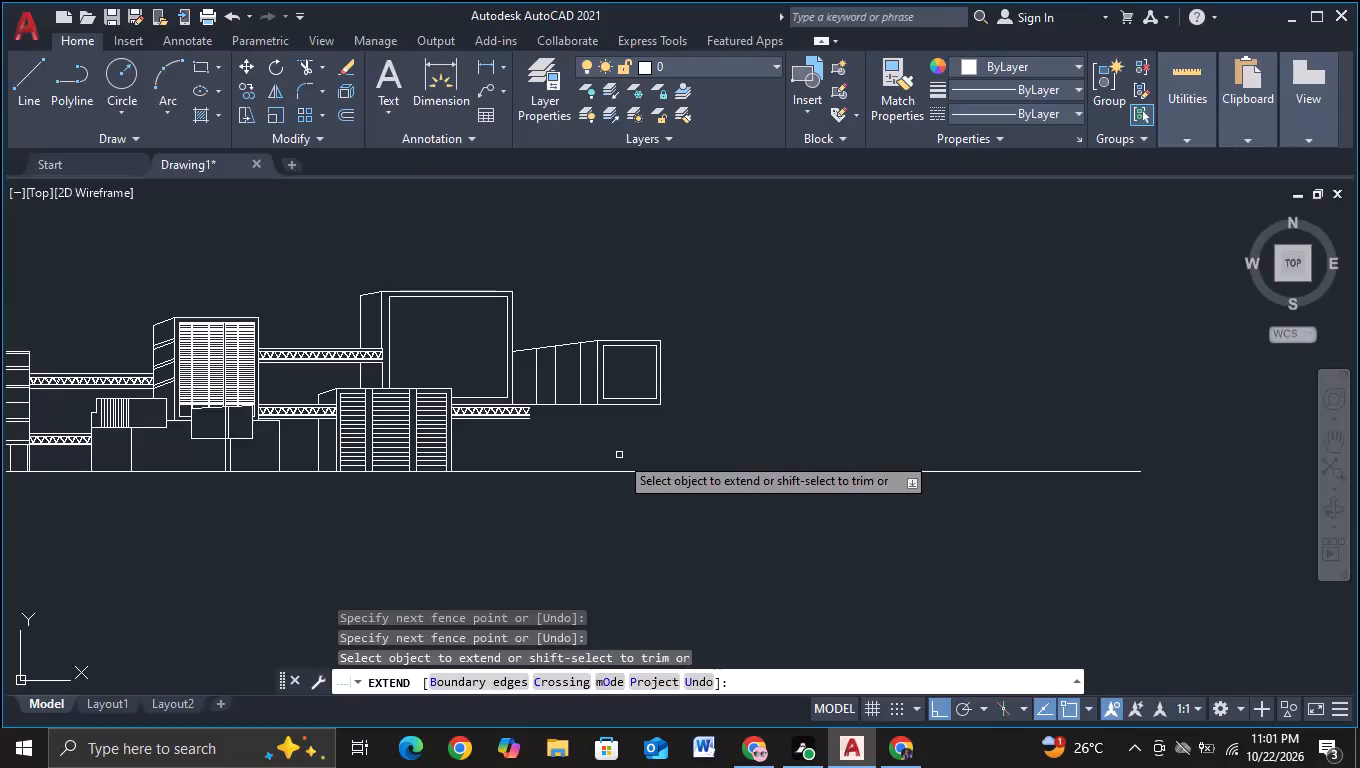
{"action": "key", "text": "Escape"}
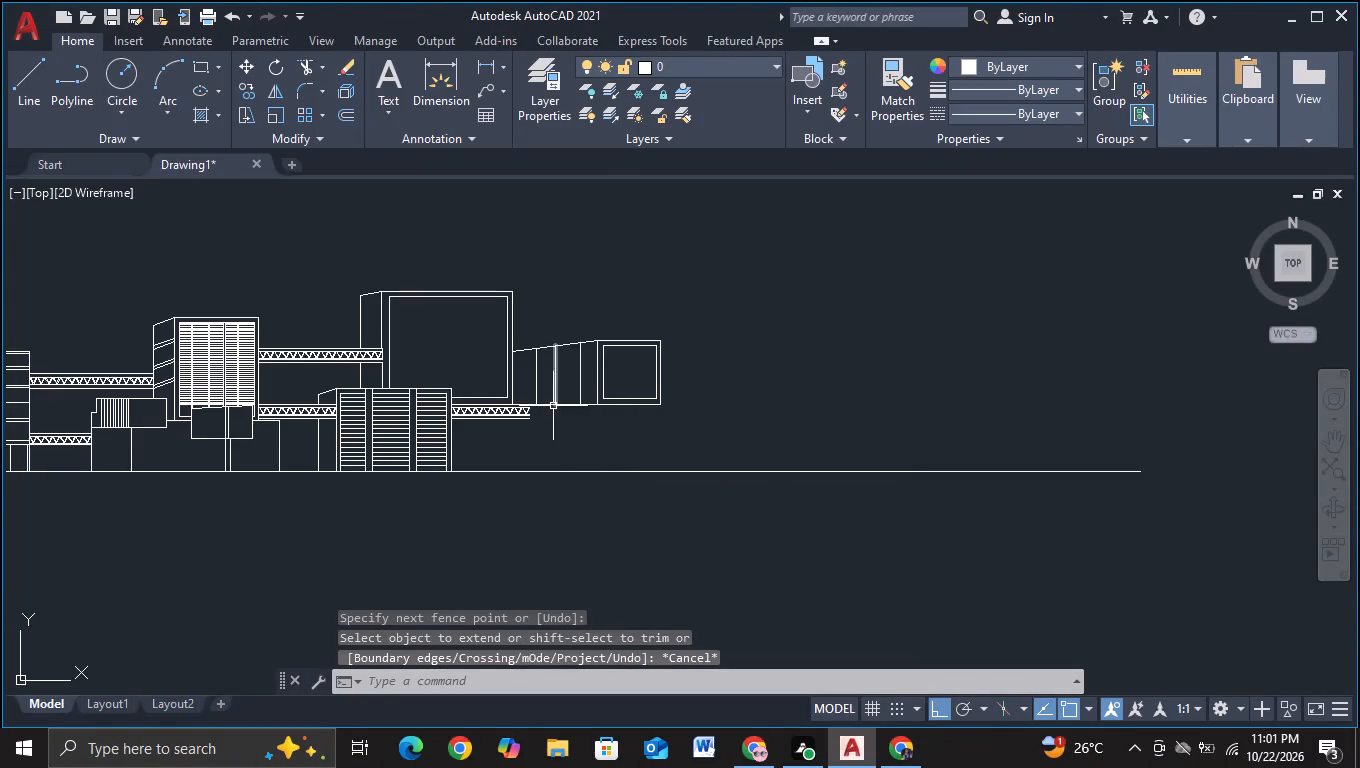
Trim the sloped line and base line between the framed block's outer edge and the first vertical, keeping that vertical.
{"action": "scroll", "coordinate": [553, 406], "scroll_direction": "up", "scroll_amount": 2}
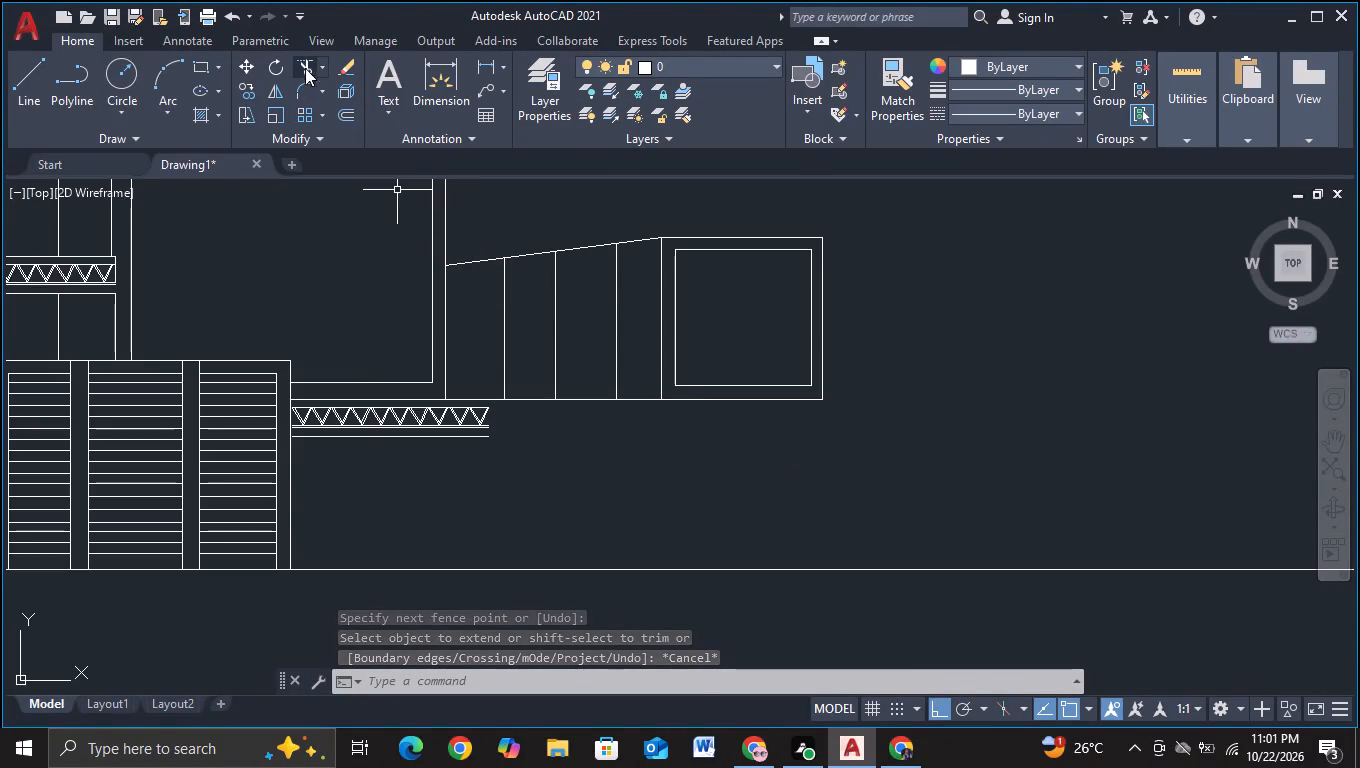
{"action": "left_click", "coordinate": [304, 59]}
{"action": "left_click_drag", "start_coordinate": [464, 221], "coordinate": [501, 363]}
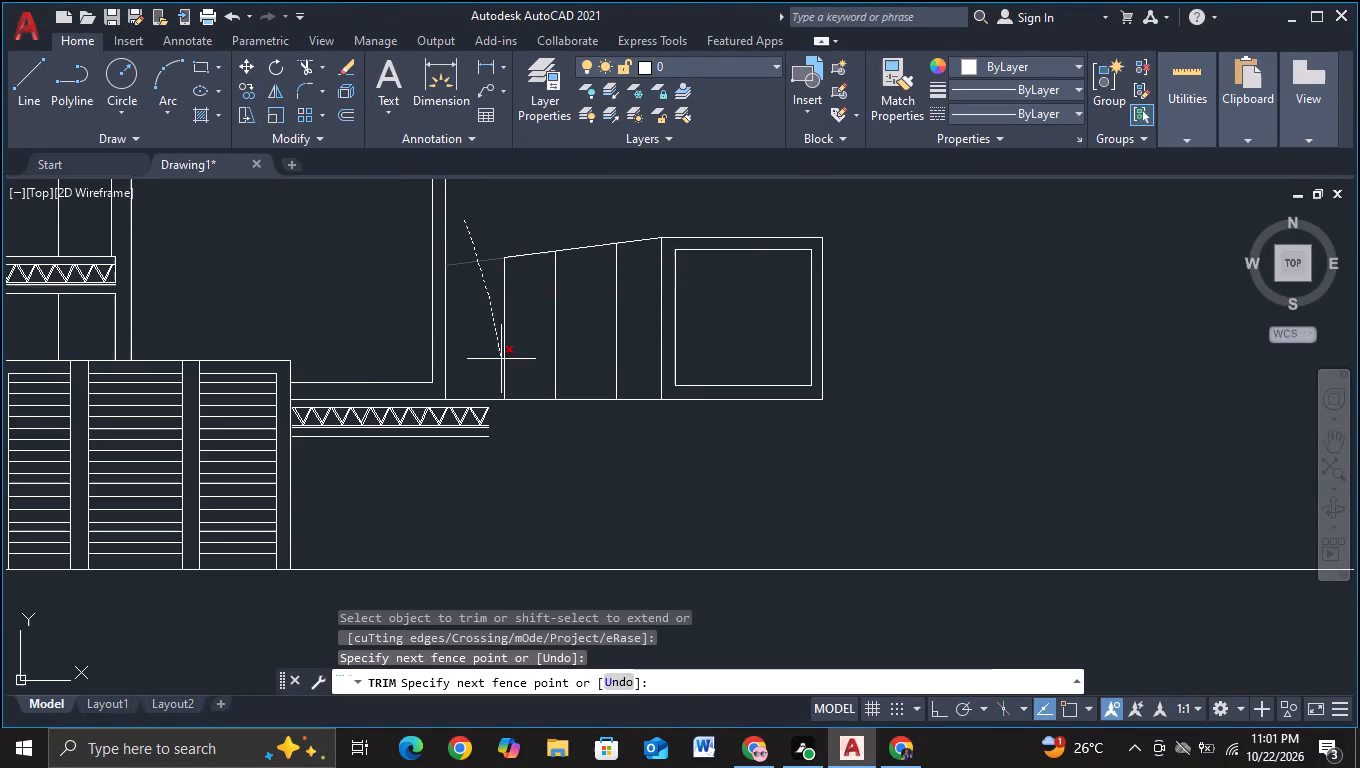
{"action": "left_click_drag", "start_coordinate": [501, 363], "coordinate": [503, 432]}
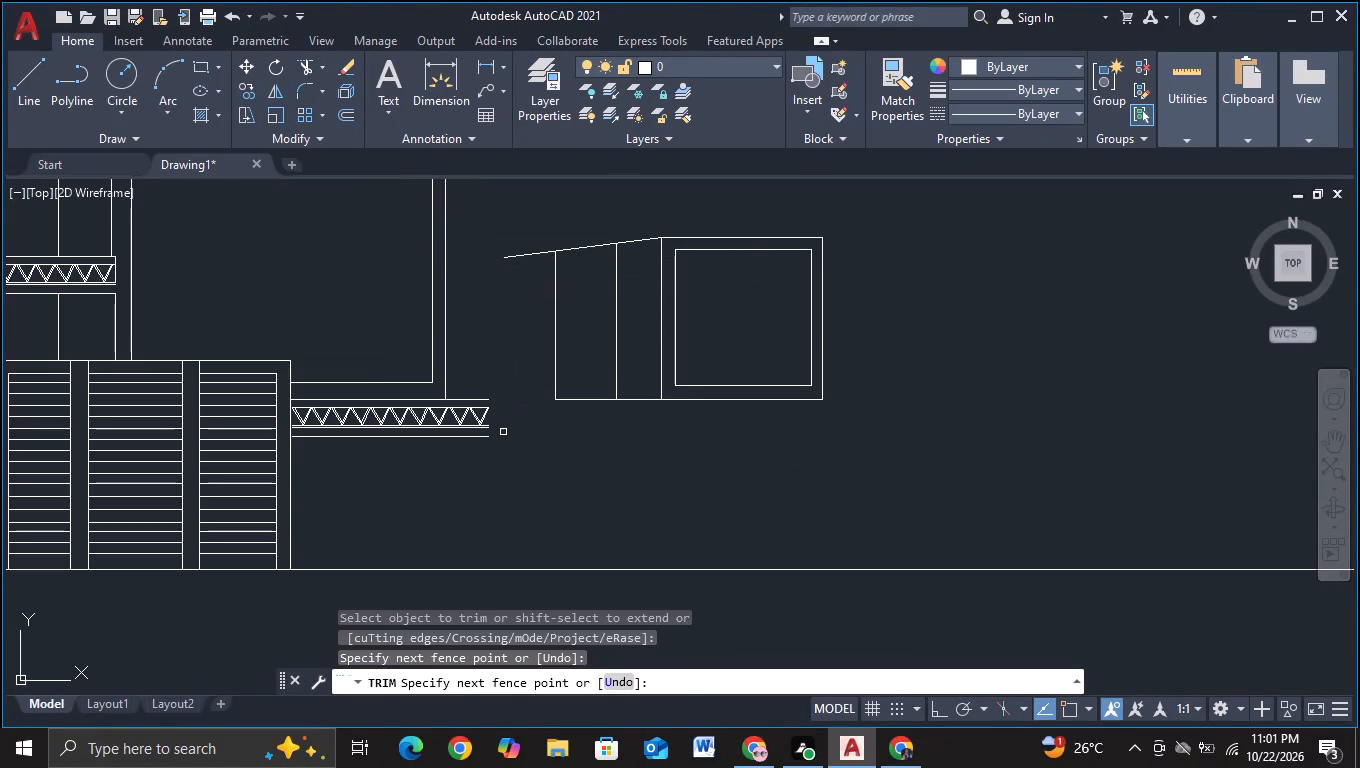
{"action": "key", "text": "ctrl+z"}
{"action": "left_click", "coordinate": [479, 238]}
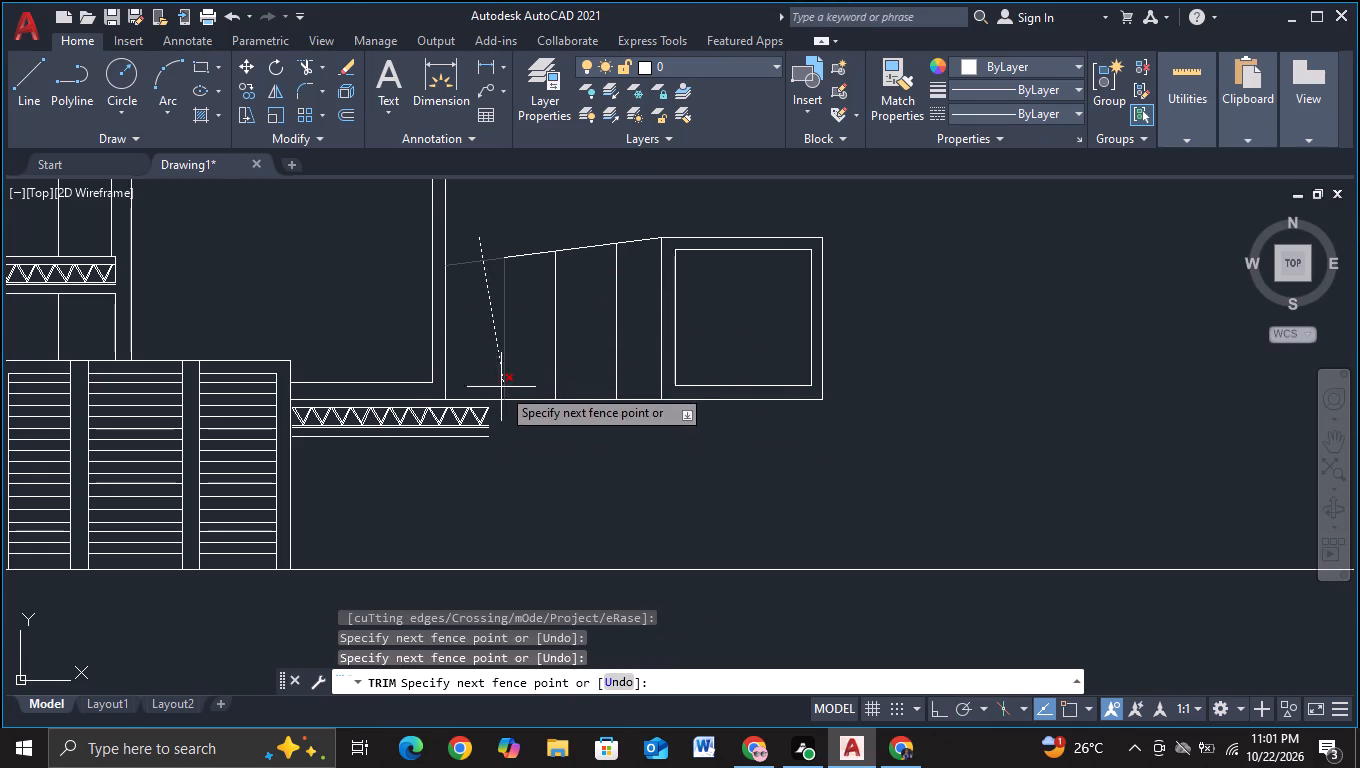
{"action": "left_click", "coordinate": [500, 423]}
{"action": "key", "text": "Escape"}
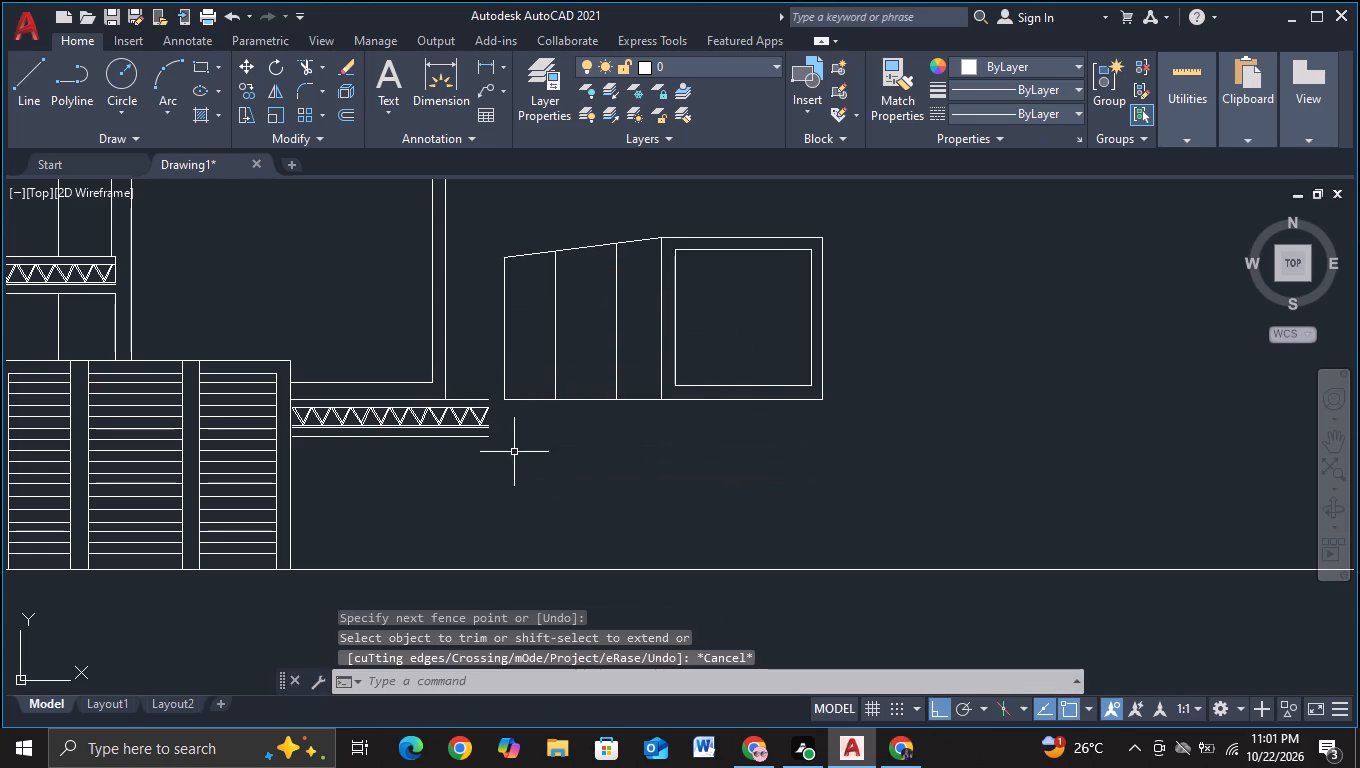
Move the whole sloped-side block horizontally about 19 units so its first vertical meets the framed block's outer edge.
{"action": "left_click", "coordinate": [468, 213]}
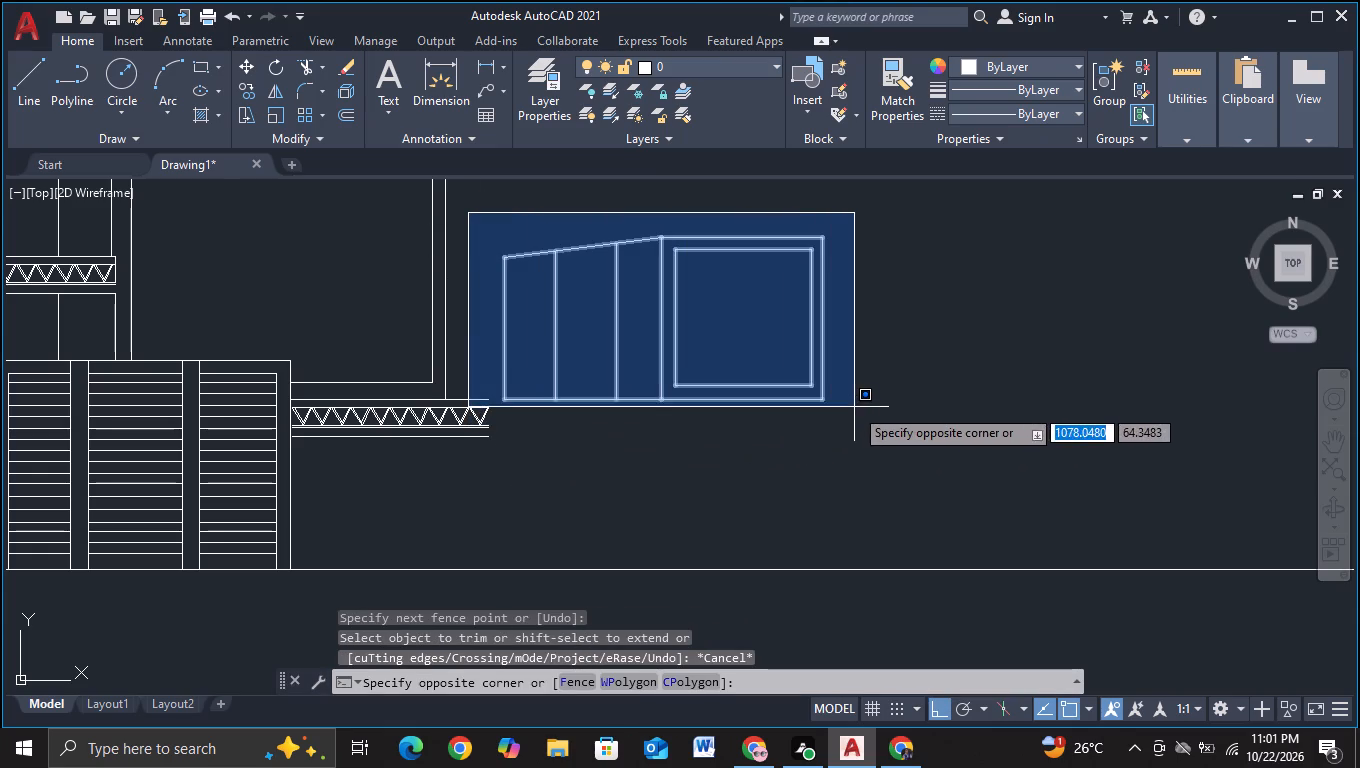
{"action": "left_click", "coordinate": [887, 415]}
{"action": "key", "text": "m"}
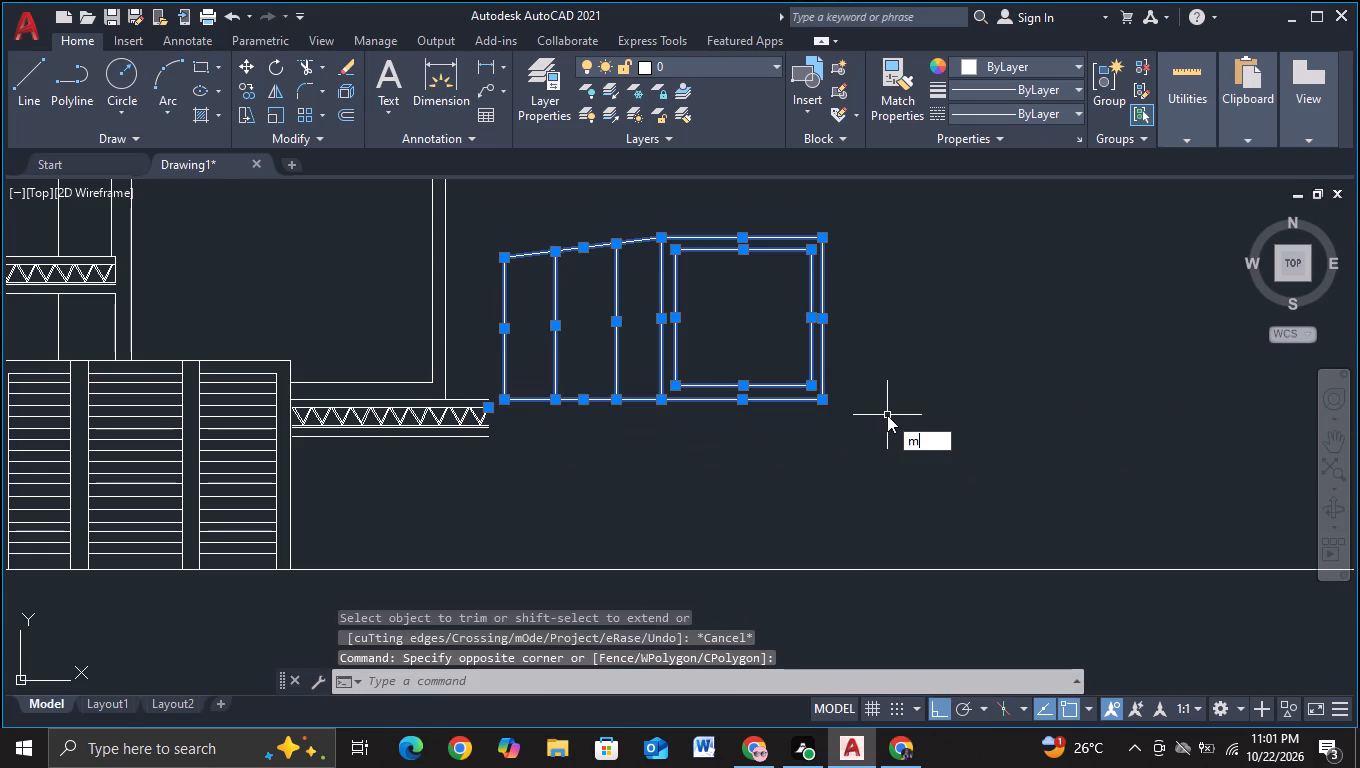
{"action": "left_click", "coordinate": [966, 467]}
{"action": "left_click", "coordinate": [792, 346]}
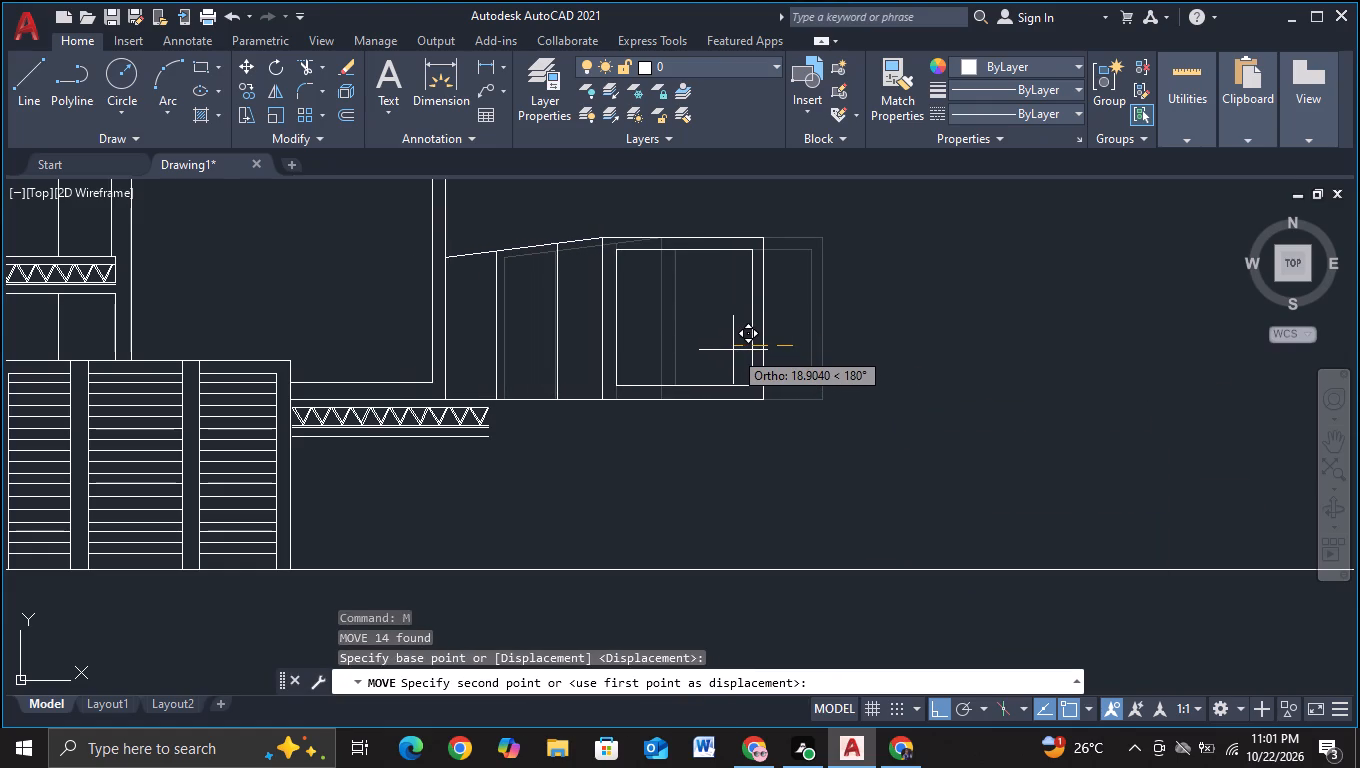
{"action": "left_click", "coordinate": [733, 350]}
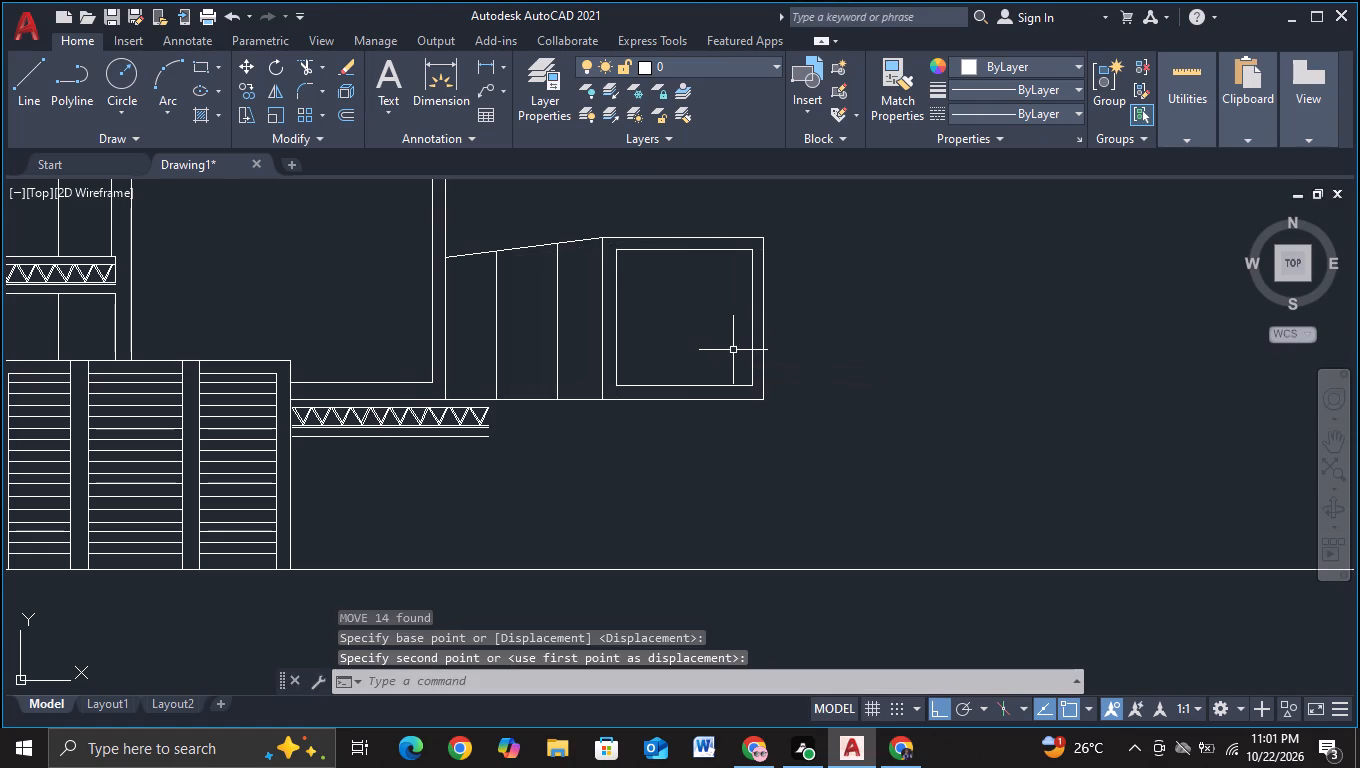
Draw a horizontal line about 205 units outward from the lower inner corner of the sloped-side block's front face.
{"action": "scroll", "coordinate": [733, 350], "scroll_direction": "down", "scroll_amount": 3}
{"action": "middle_click_drag", "start_coordinate": [772, 402], "coordinate": [690, 377]}
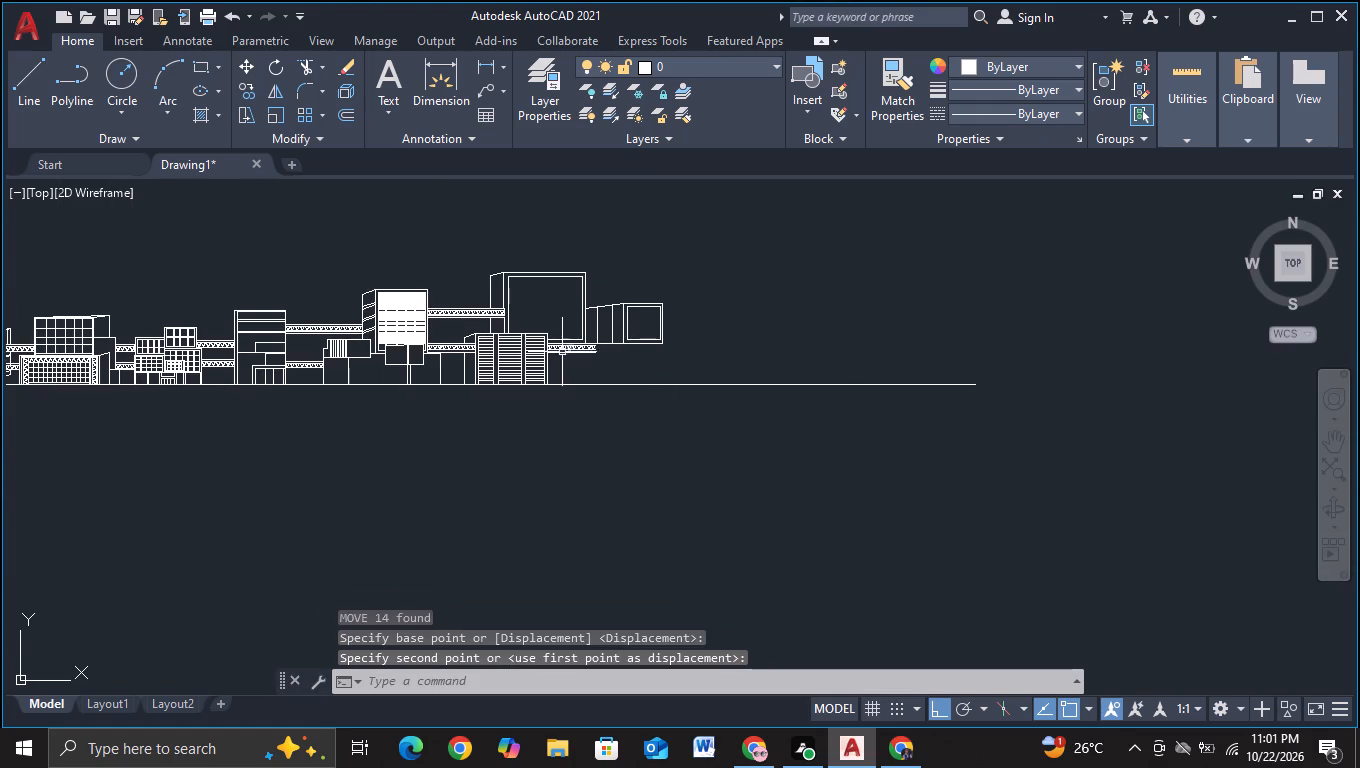
{"action": "left_click", "coordinate": [10, 111]}
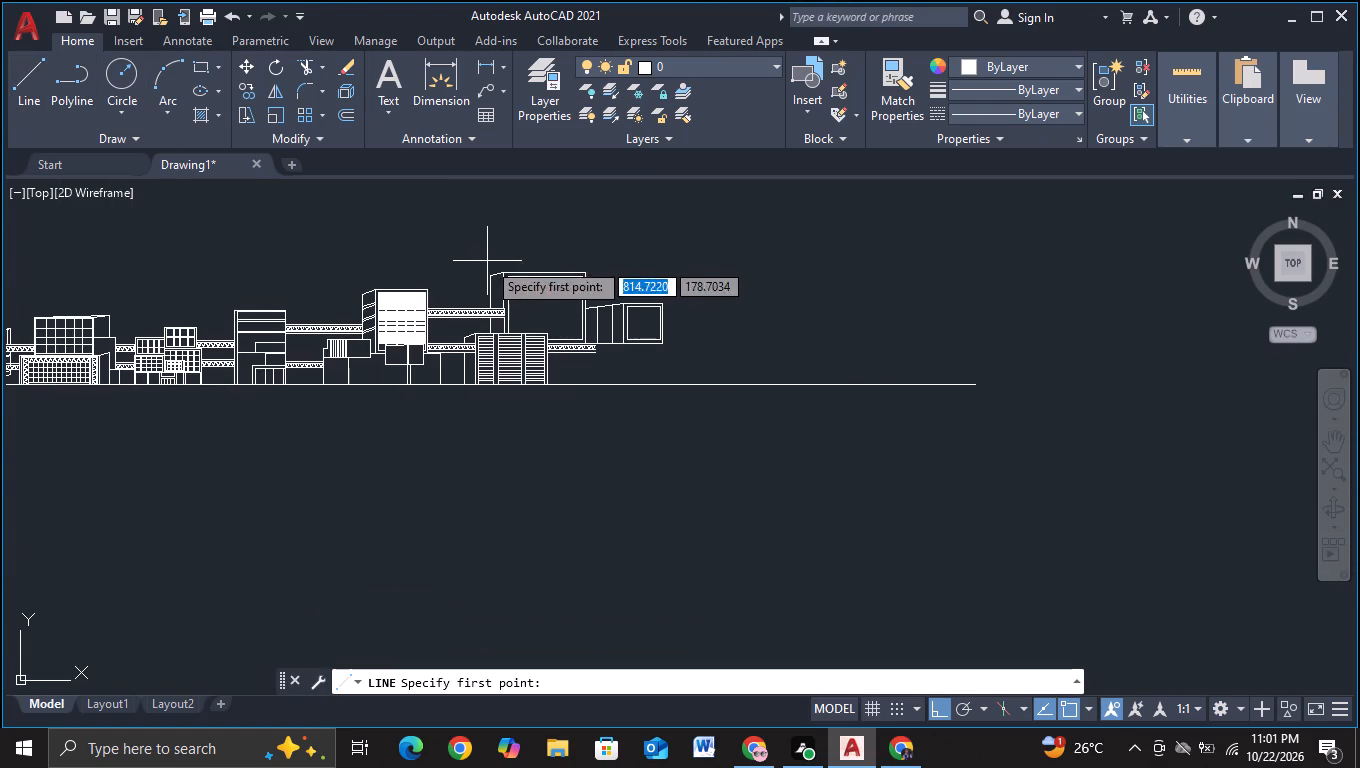
{"action": "scroll", "coordinate": [622, 351], "scroll_direction": "up", "scroll_amount": 2}
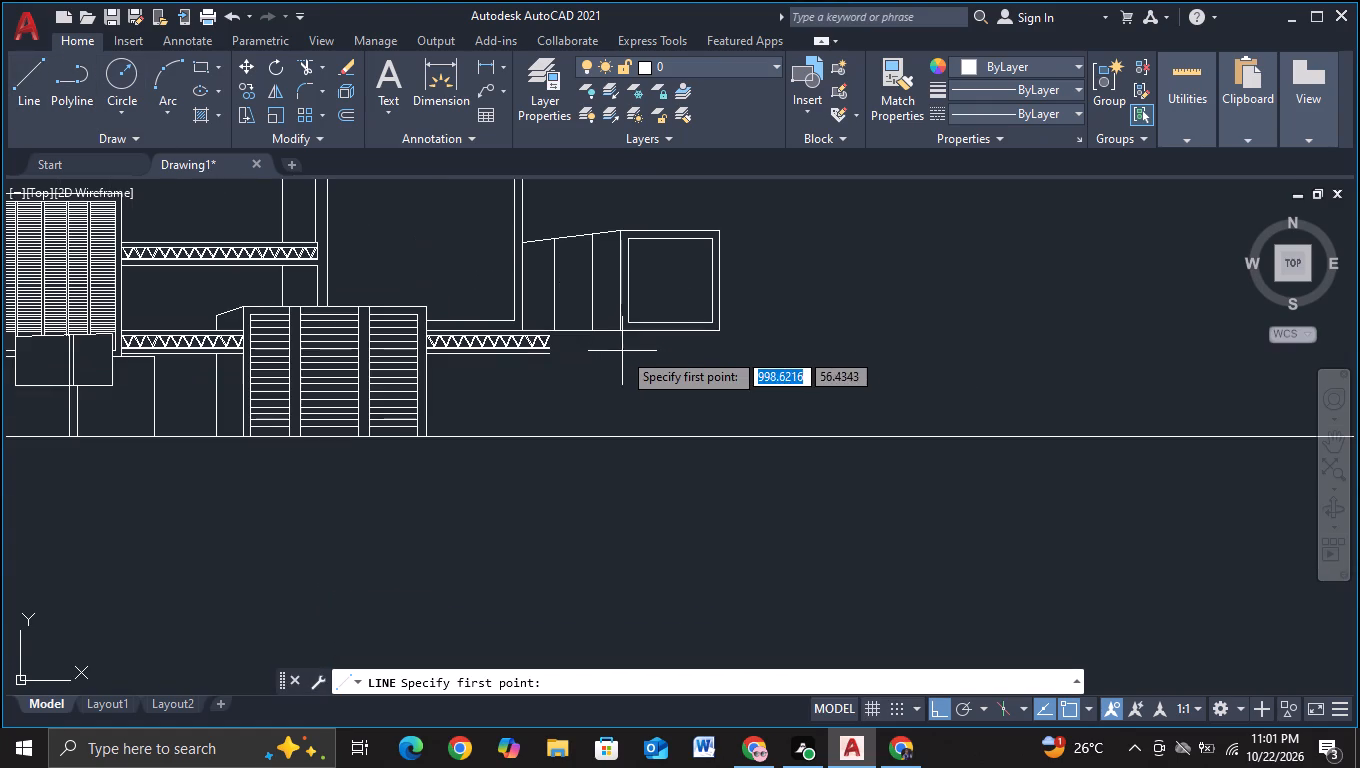
{"action": "left_click", "coordinate": [626, 331]}
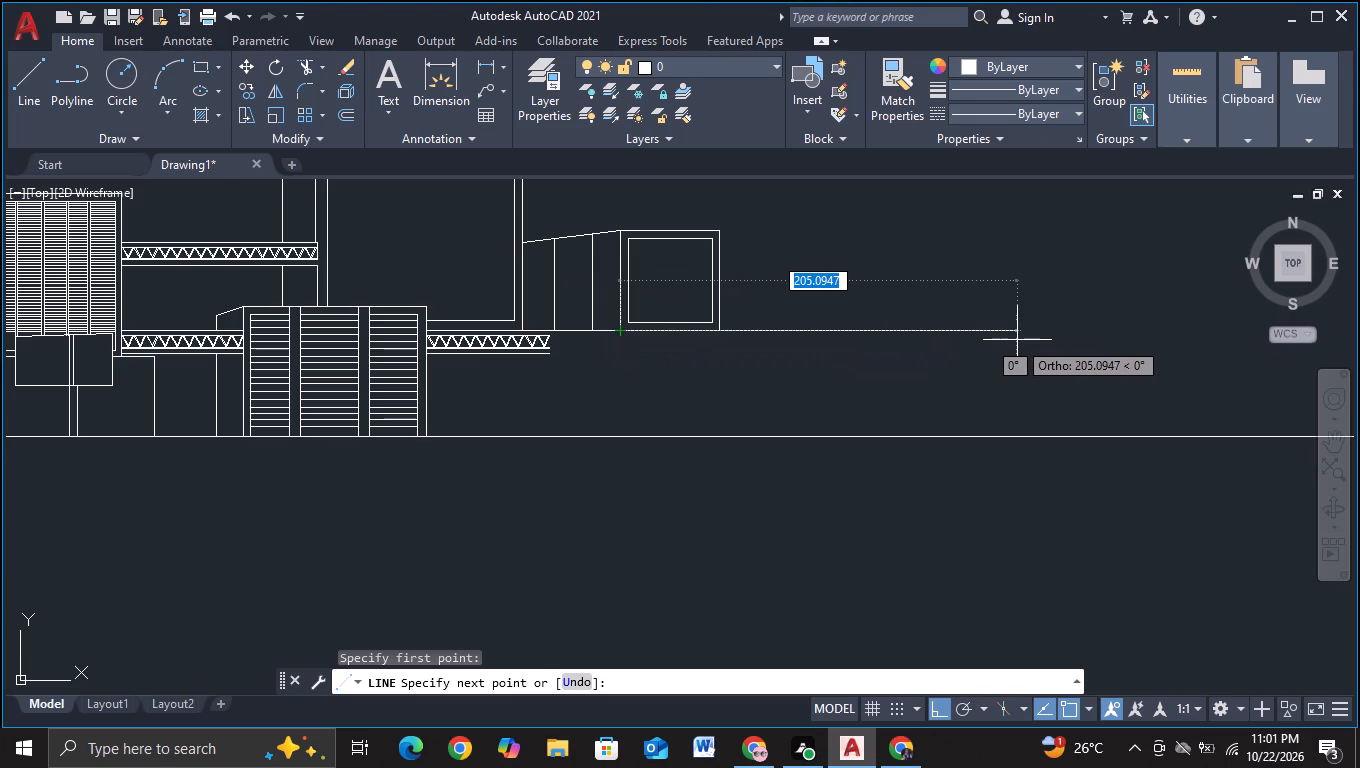
{"action": "left_click", "coordinate": [1017, 340]}
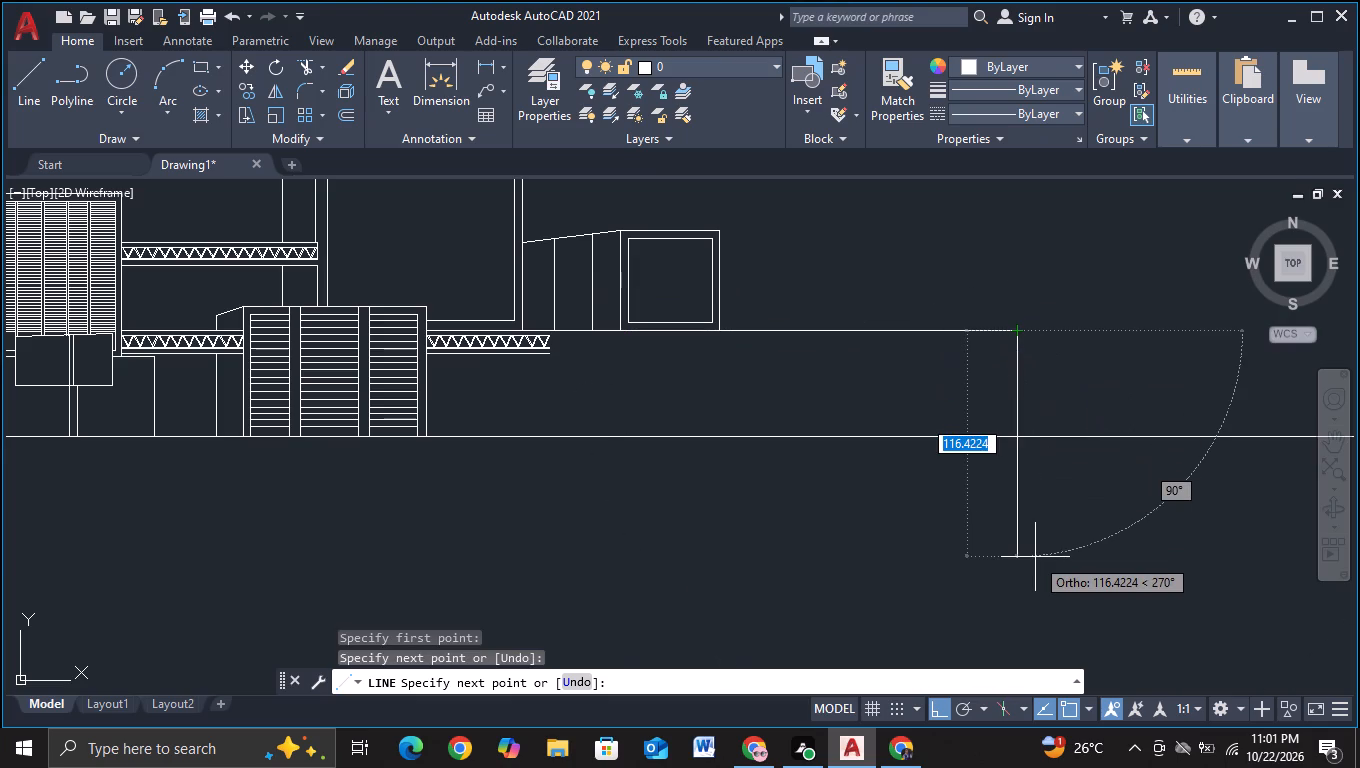
{"action": "key", "text": "Escape"}
{"action": "middle_click_drag", "start_coordinate": [867, 411], "coordinate": [887, 534]}
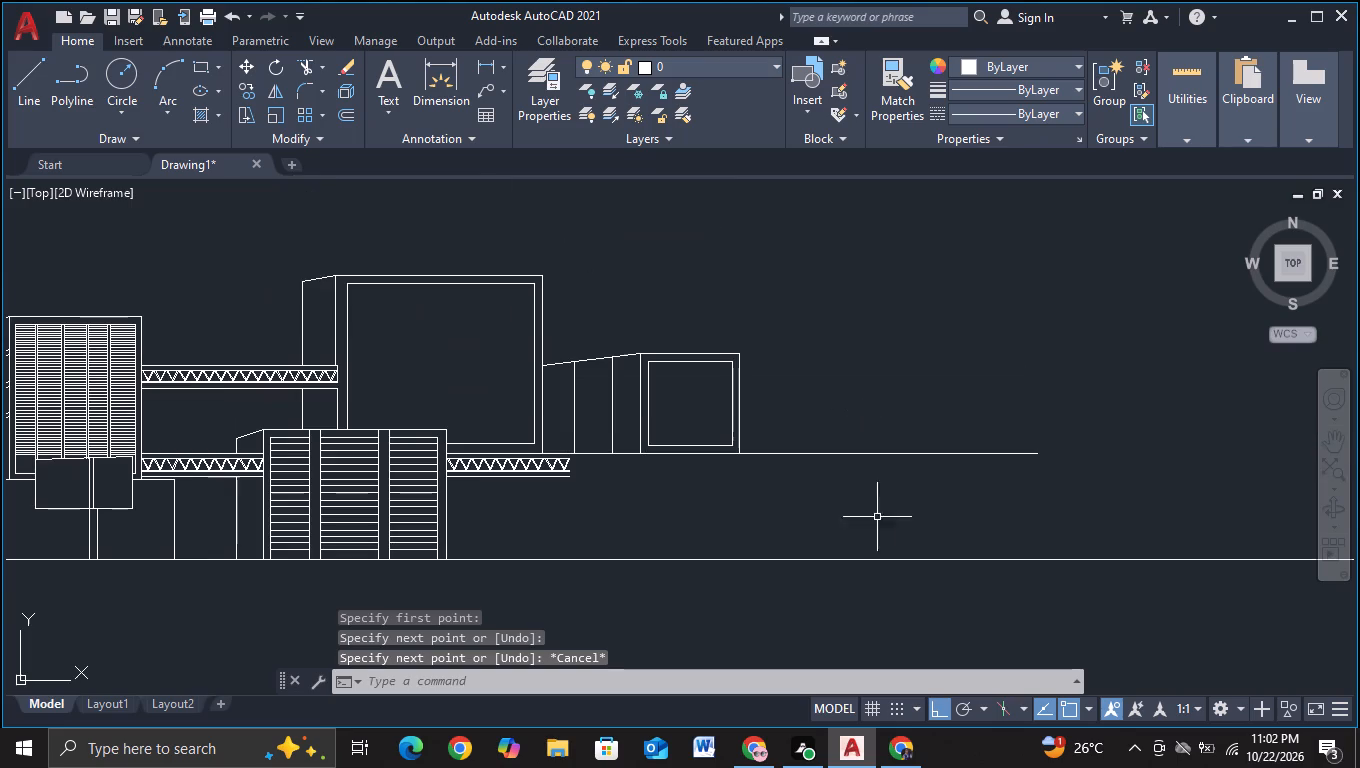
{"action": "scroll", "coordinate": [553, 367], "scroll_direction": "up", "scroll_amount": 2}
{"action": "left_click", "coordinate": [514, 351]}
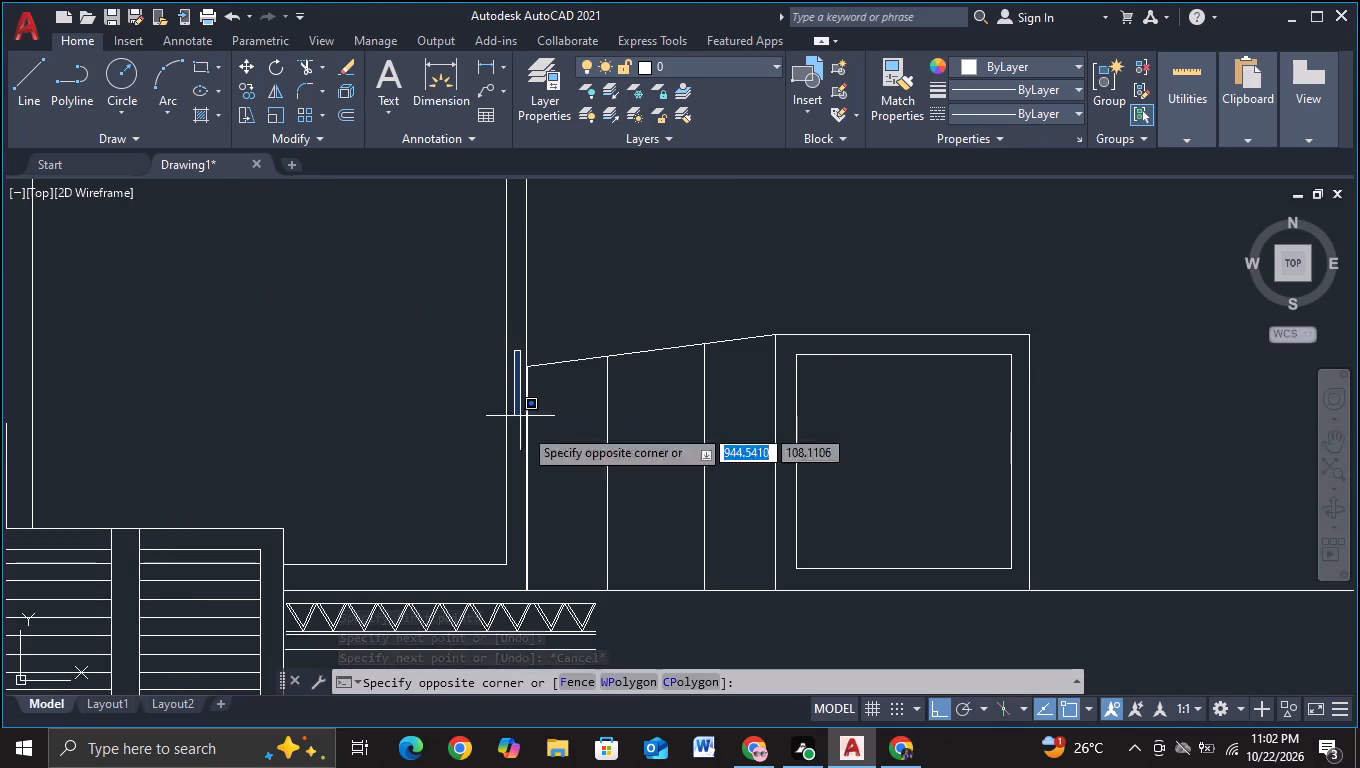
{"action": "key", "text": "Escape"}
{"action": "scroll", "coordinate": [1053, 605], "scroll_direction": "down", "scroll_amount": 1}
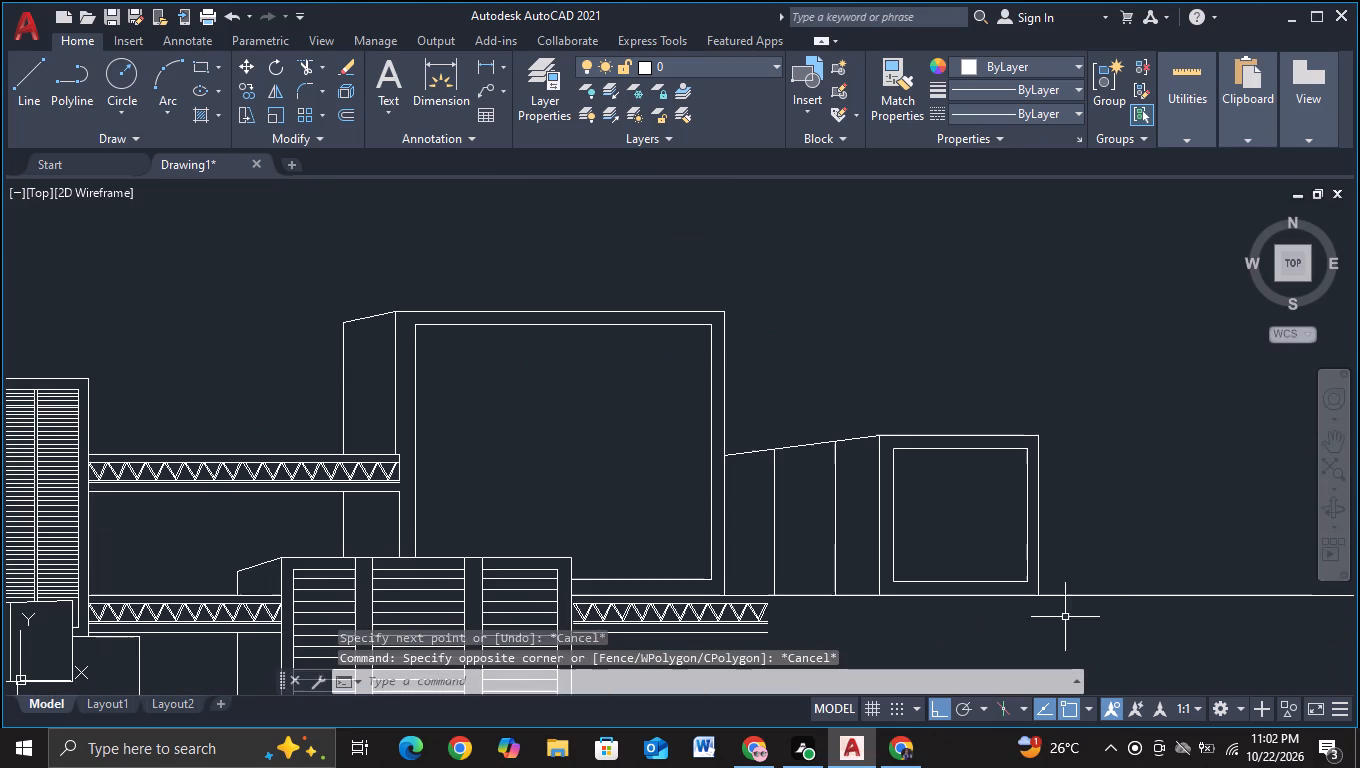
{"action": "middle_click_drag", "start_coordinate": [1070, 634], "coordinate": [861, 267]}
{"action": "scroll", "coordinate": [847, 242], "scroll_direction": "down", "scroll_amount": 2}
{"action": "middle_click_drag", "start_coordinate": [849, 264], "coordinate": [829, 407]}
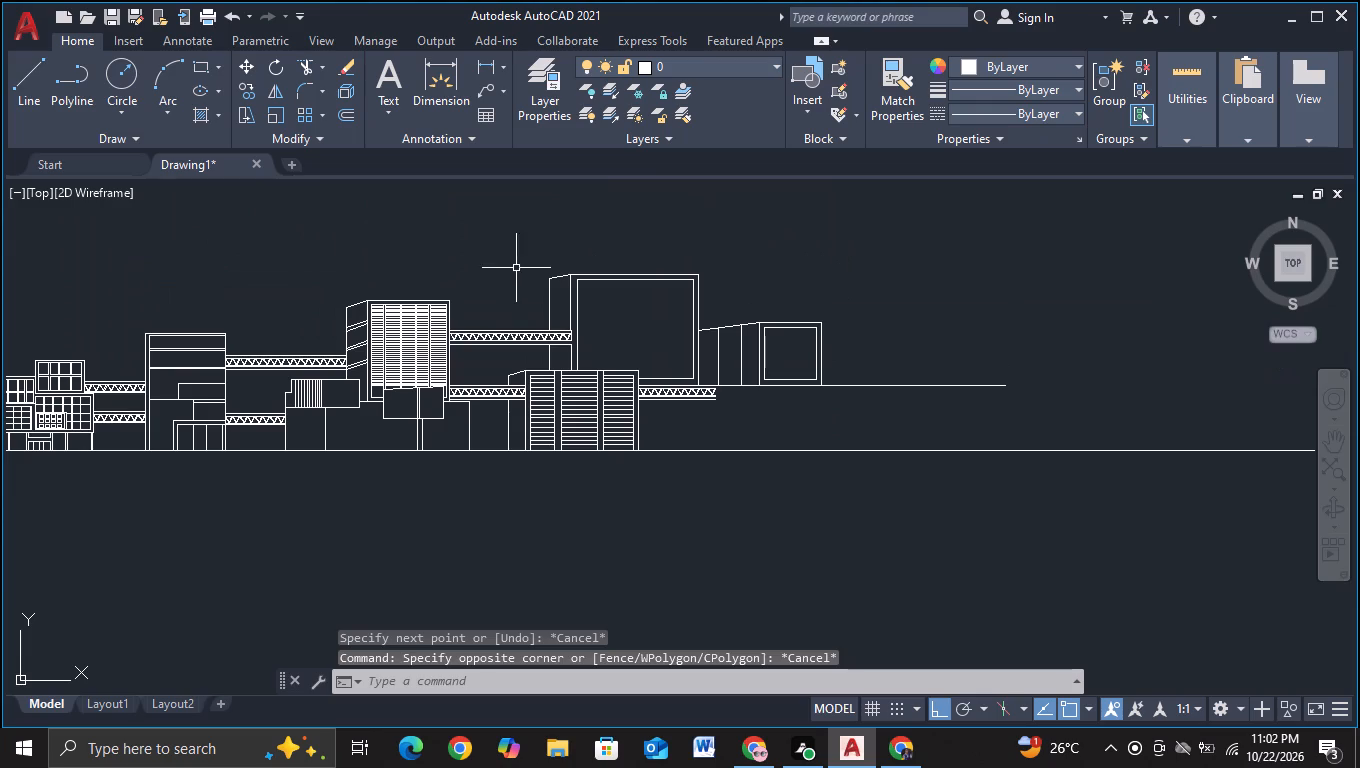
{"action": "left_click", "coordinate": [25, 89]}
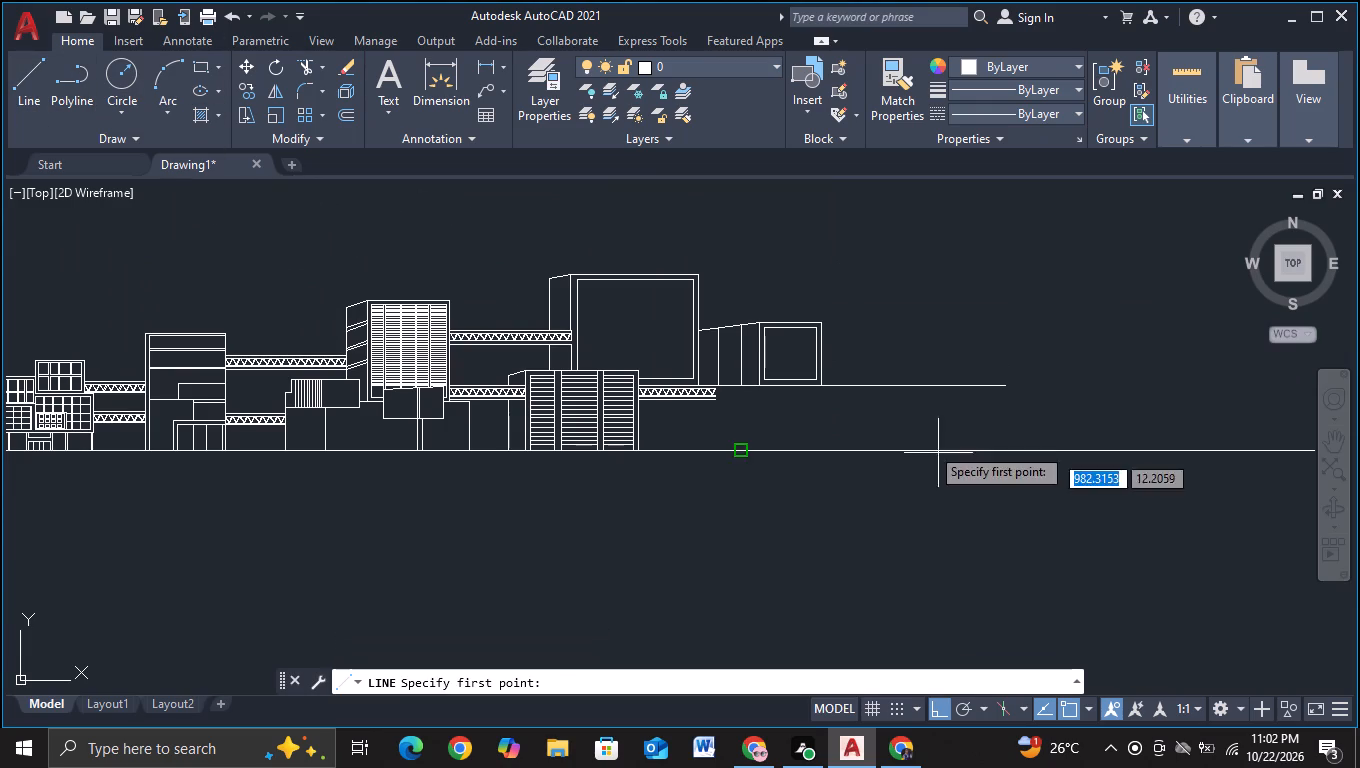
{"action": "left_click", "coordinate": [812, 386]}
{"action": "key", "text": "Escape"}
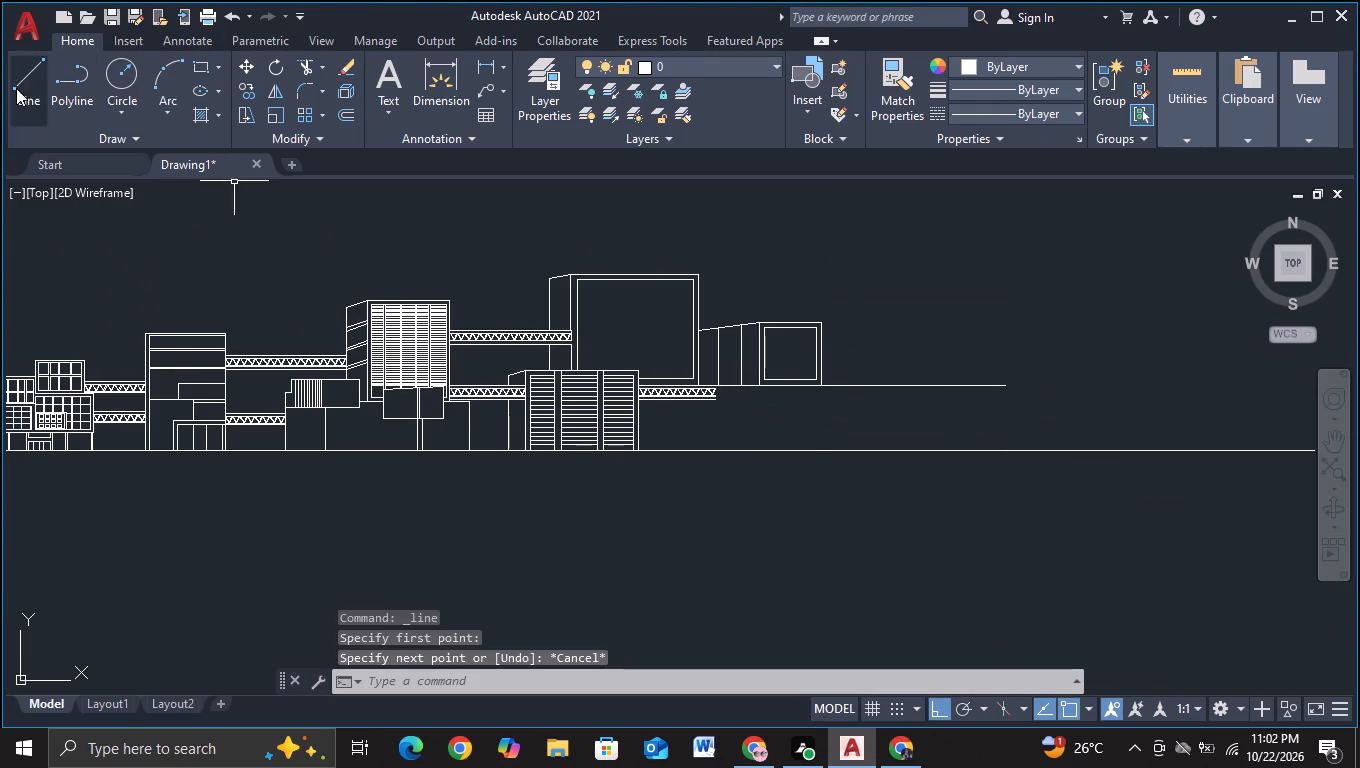
Draw verticals down past the ground line from the sloped-side block's outer lower corner and from the new horizontal line's outer end.
{"action": "left_click", "coordinate": [16, 88]}
{"action": "left_click", "coordinate": [816, 388]}
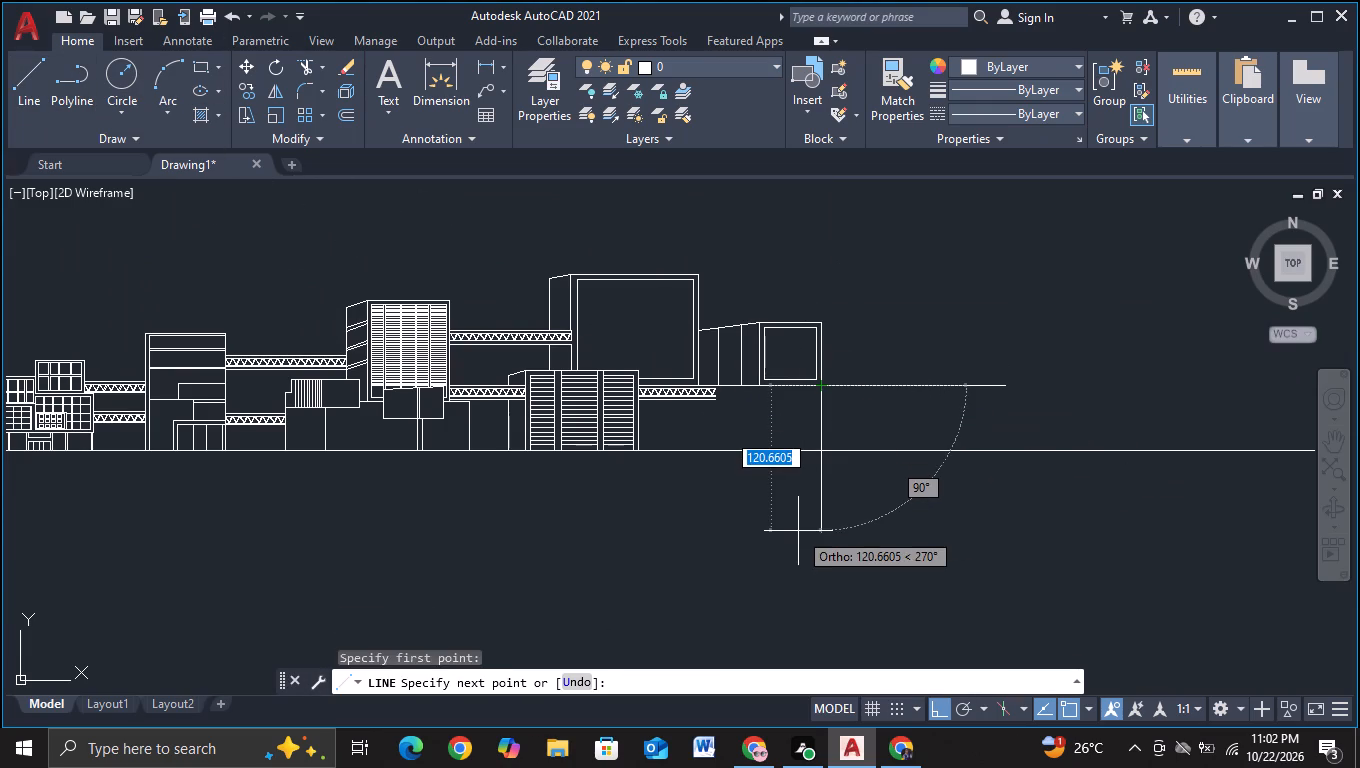
{"action": "left_click", "coordinate": [798, 531]}
{"action": "key", "text": "Escape"}
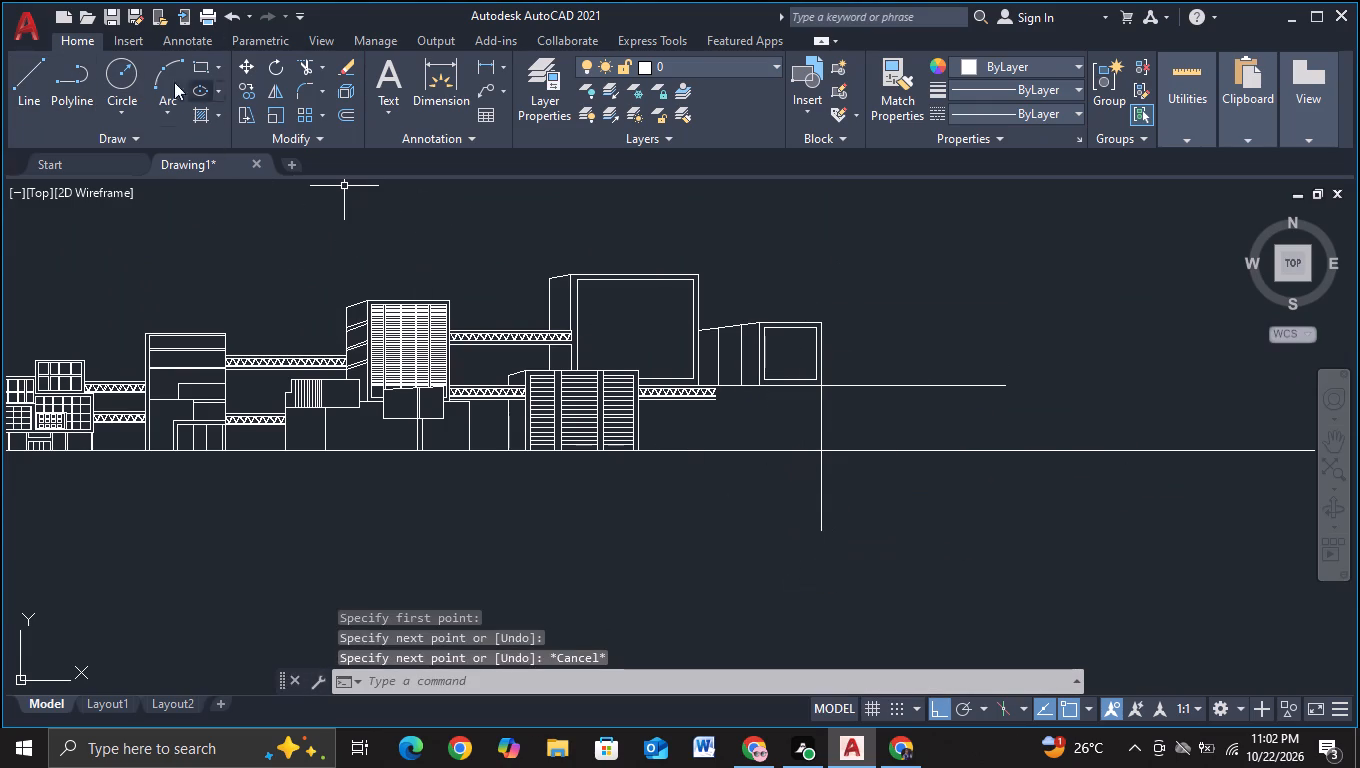
{"action": "left_click", "coordinate": [18, 76]}
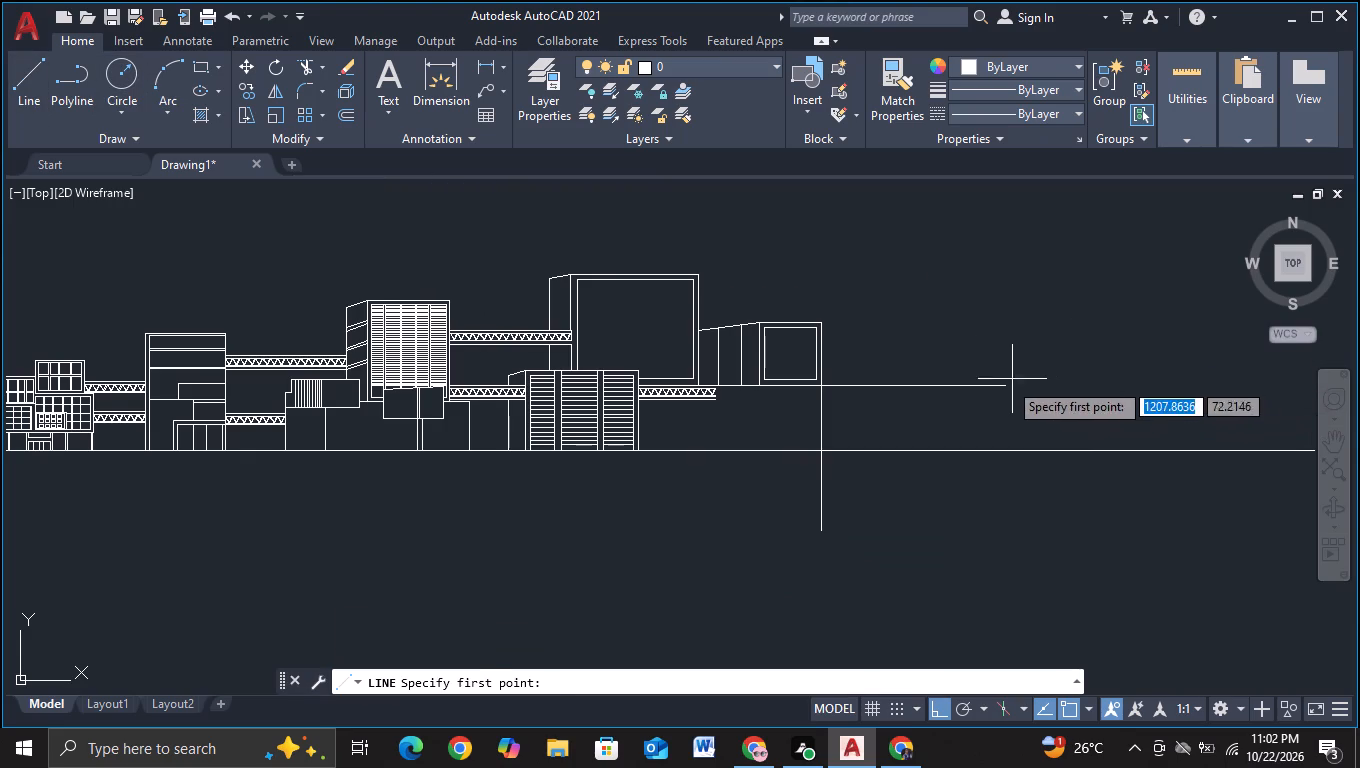
{"action": "left_click", "coordinate": [1008, 381]}
{"action": "left_click", "coordinate": [982, 504]}
{"action": "key", "text": "Escape"}
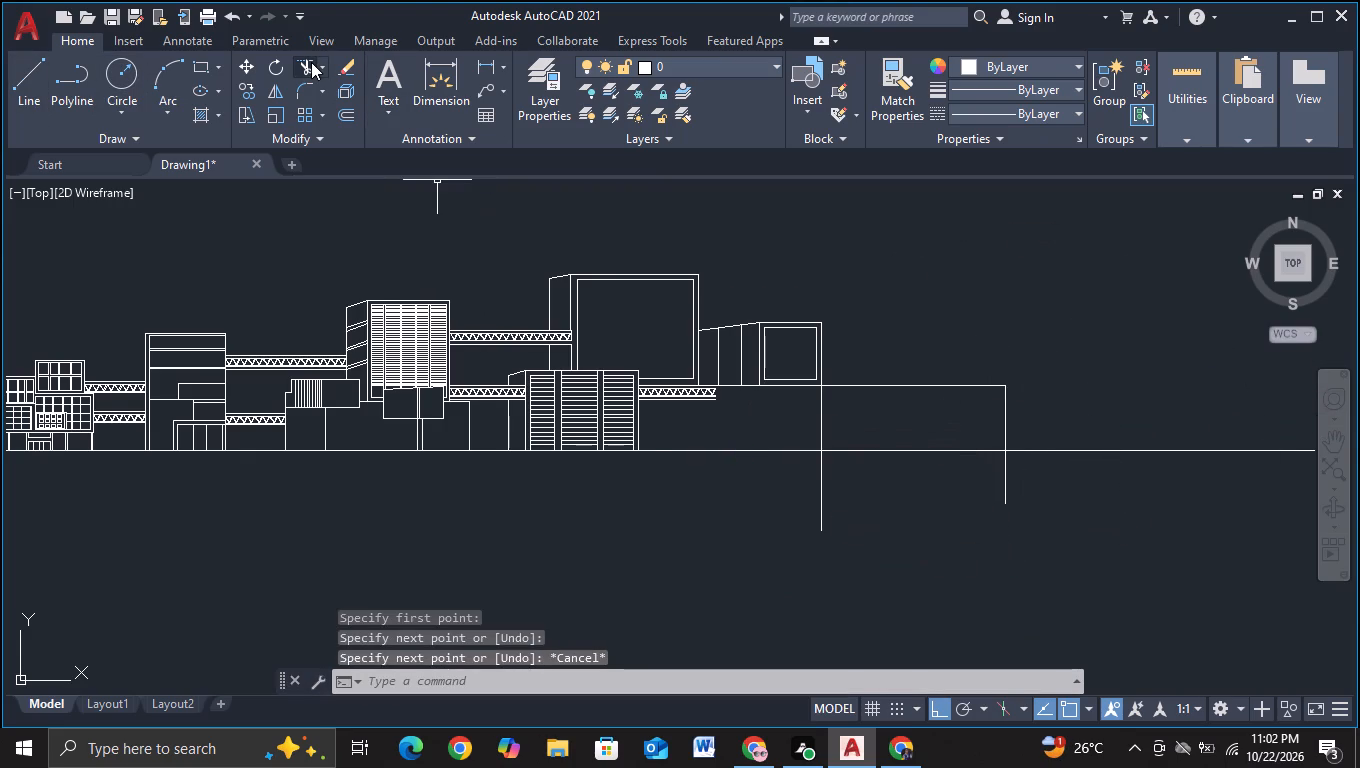
Trim both new verticals below the ground line.
{"action": "left_click", "coordinate": [311, 62]}
{"action": "left_click_drag", "start_coordinate": [790, 475], "coordinate": [1083, 510]}
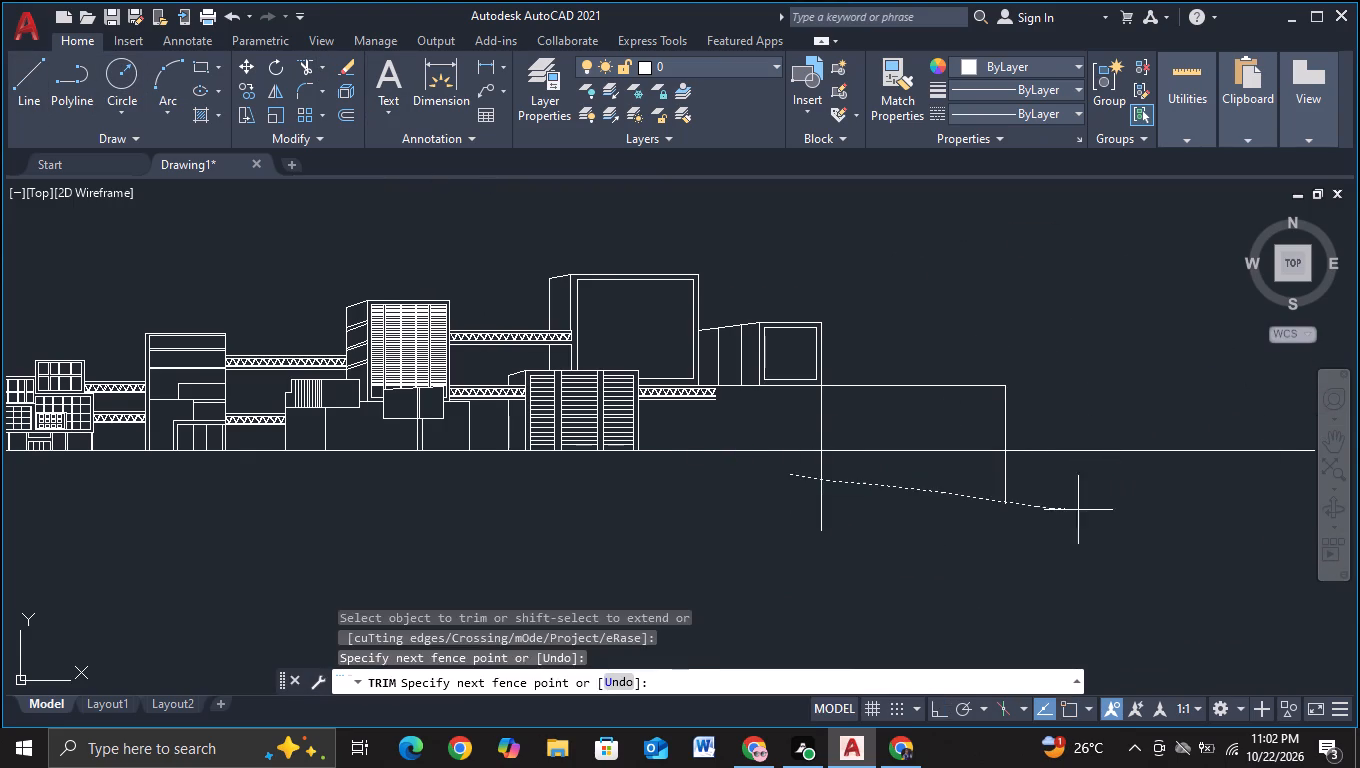
{"action": "left_click_drag", "start_coordinate": [1083, 510], "coordinate": [1093, 510]}
Draw an inner rectangular frame about 138 units wide inside the new low block's outline.
{"action": "left_click", "coordinate": [29, 107]}
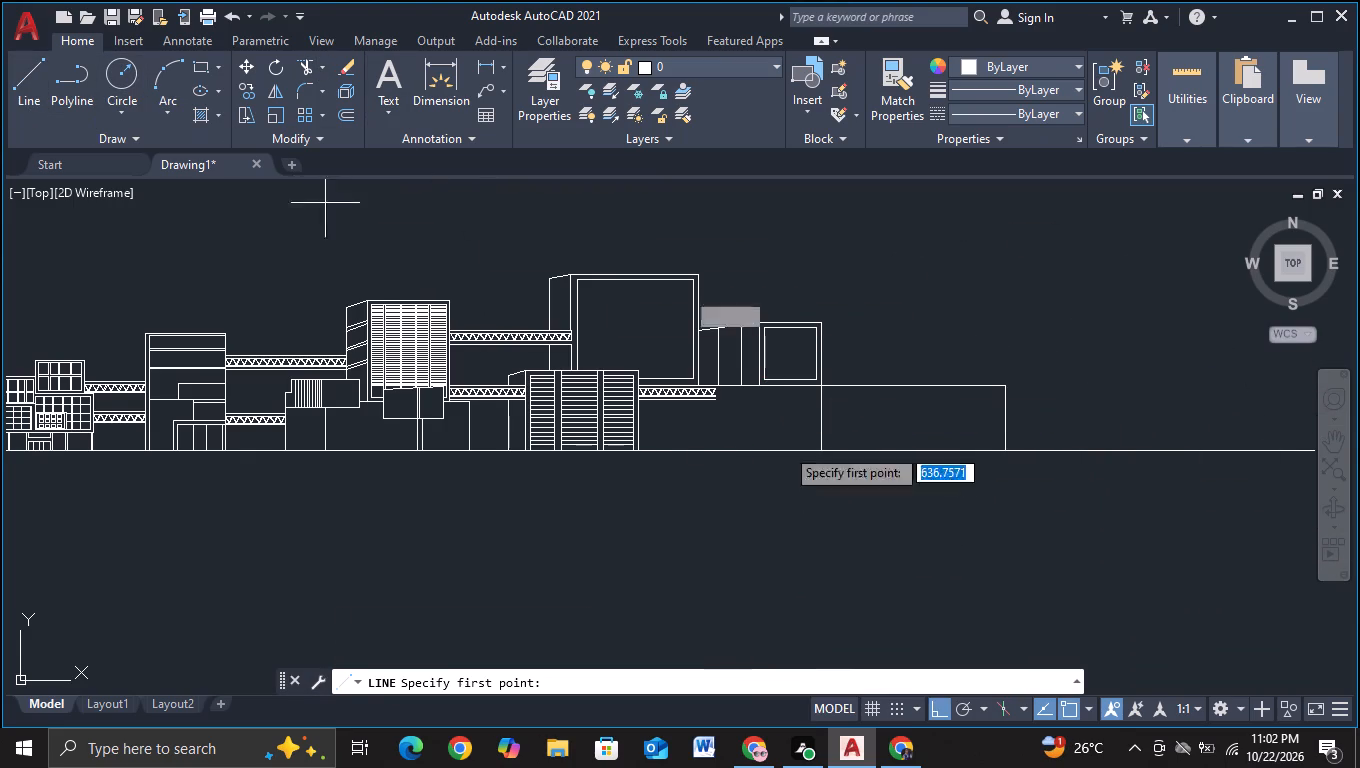
{"action": "scroll", "coordinate": [921, 495], "scroll_direction": "up", "scroll_amount": 2}
{"action": "middle_click_drag", "start_coordinate": [766, 344], "coordinate": [712, 455]}
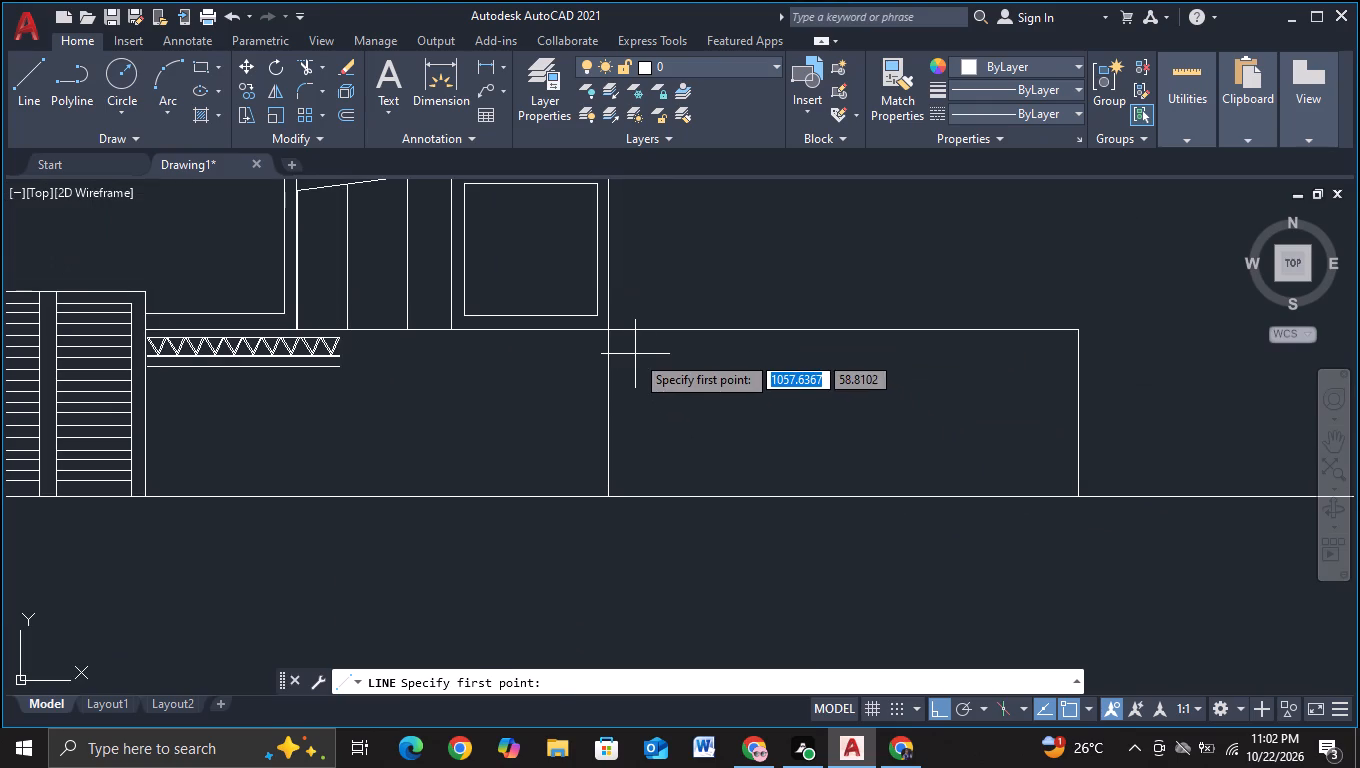
{"action": "left_click", "coordinate": [635, 354]}
{"action": "left_click", "coordinate": [1056, 392]}
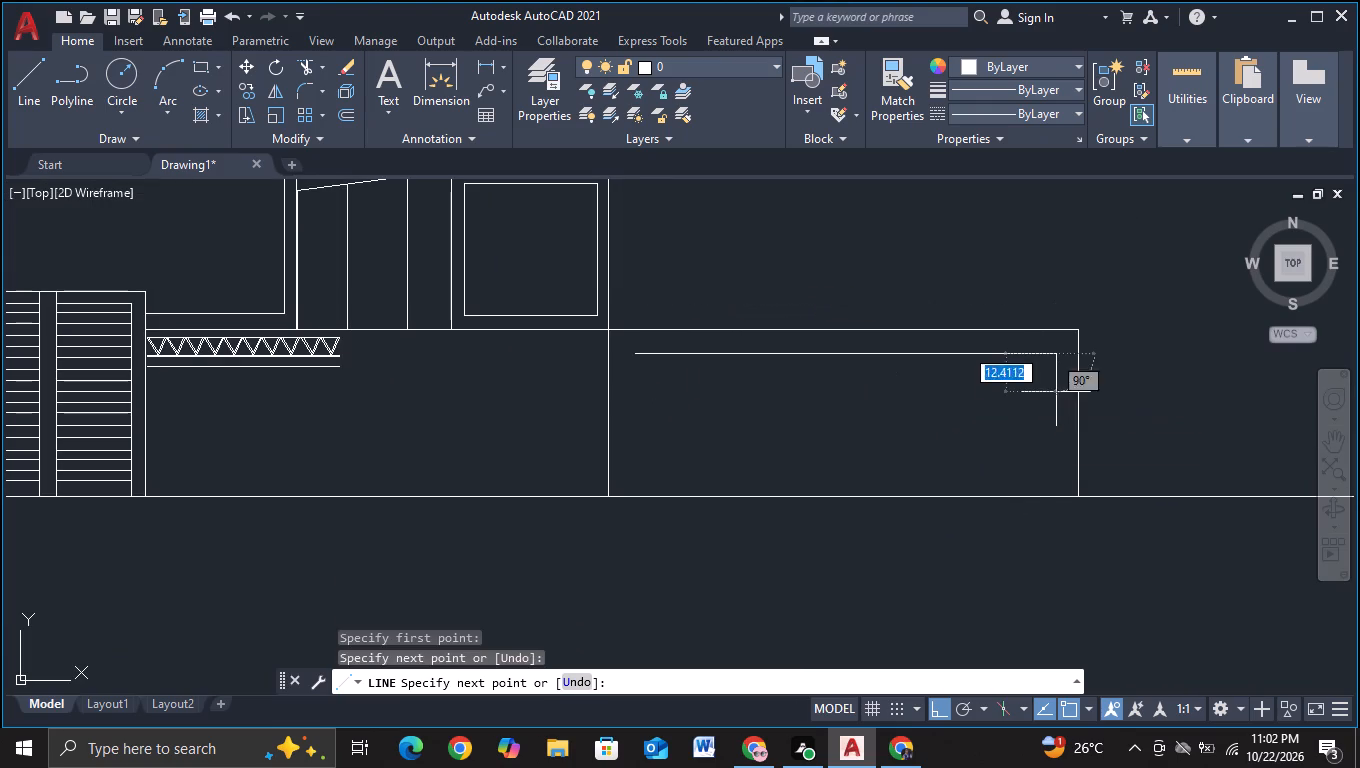
{"action": "left_click", "coordinate": [1044, 477]}
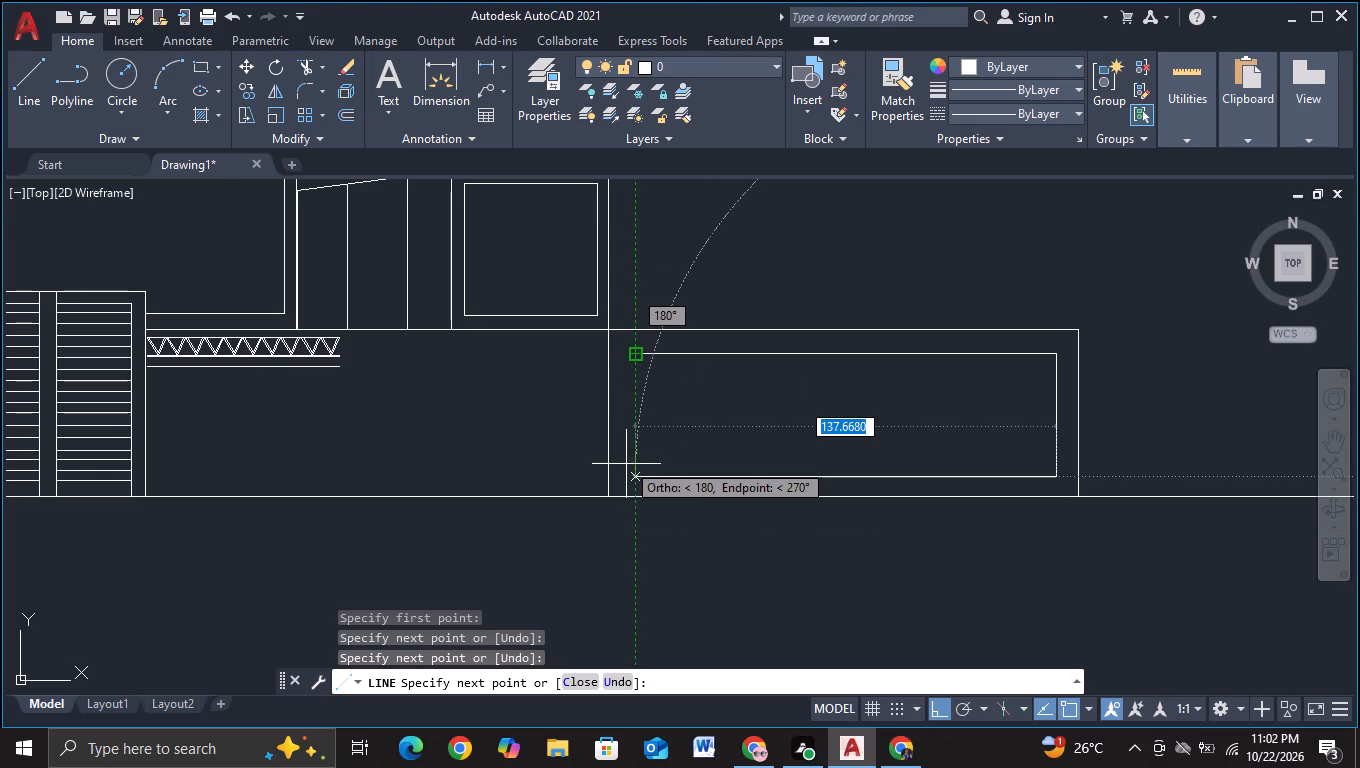
{"action": "left_click_drag", "start_coordinate": [637, 475], "coordinate": [628, 468]}
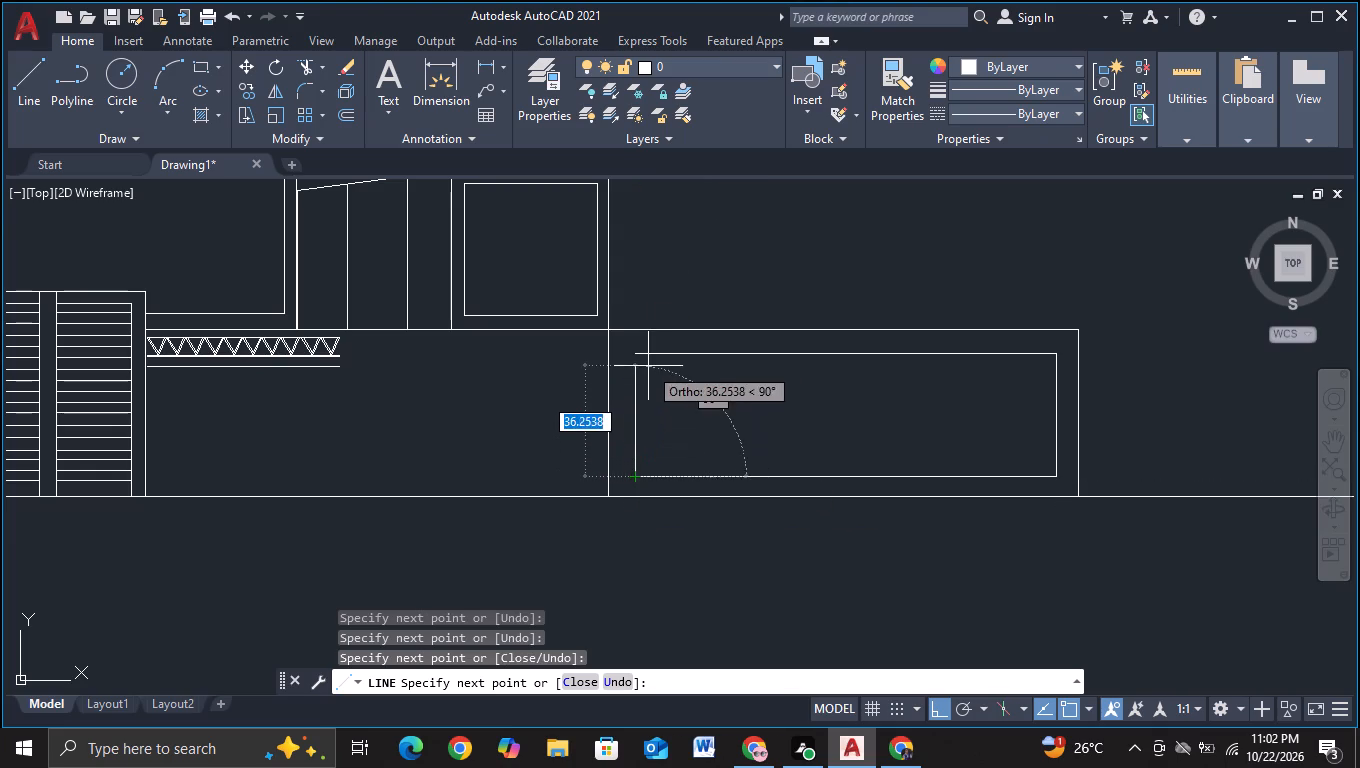
{"action": "left_click", "coordinate": [643, 354]}
{"action": "key", "text": "Escape"}
With Ortho off, draw a 74-unit line sloping down from the low block's upper inner corner toward the truss, plus a vertical past the ground line.
{"action": "scroll", "coordinate": [829, 441], "scroll_direction": "down", "scroll_amount": 2}
{"action": "middle_click_drag", "start_coordinate": [897, 519], "coordinate": [920, 440]}
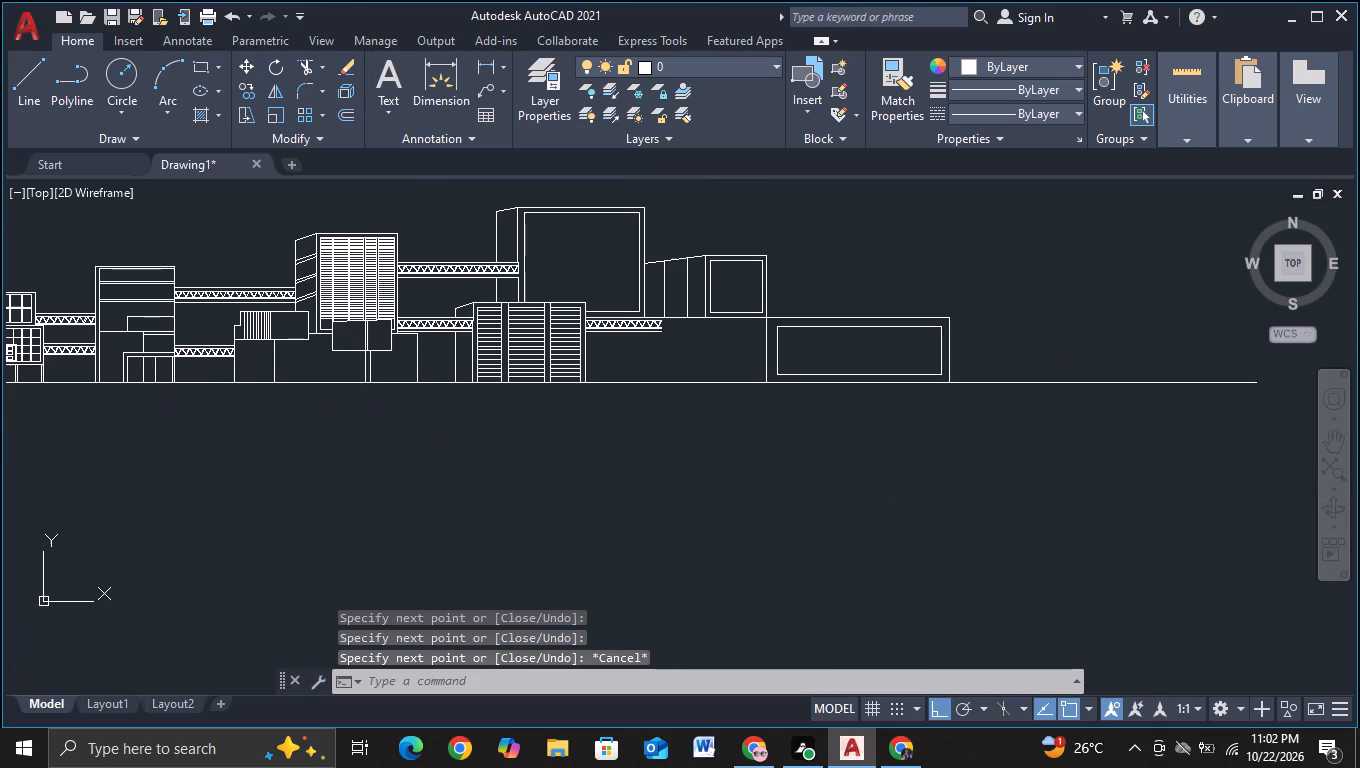
{"action": "middle_click_drag", "start_coordinate": [839, 468], "coordinate": [886, 524]}
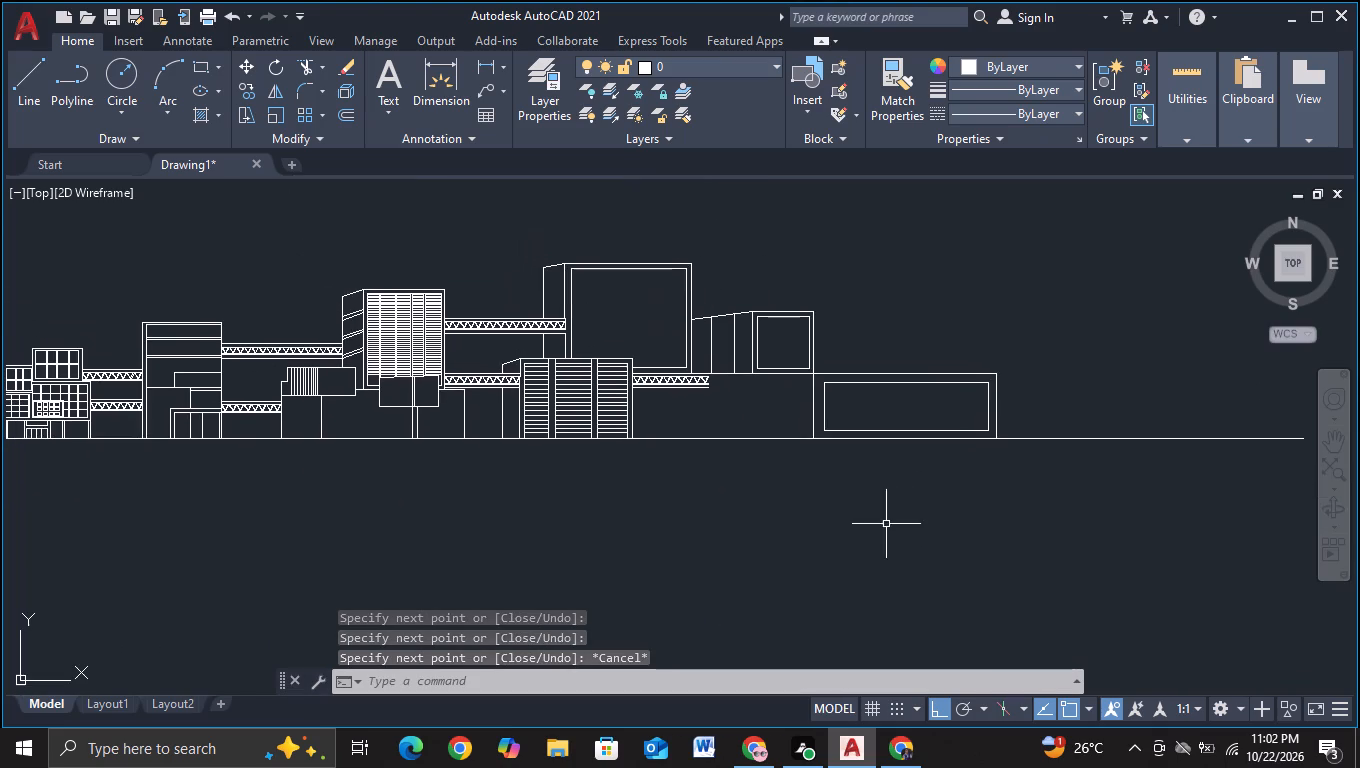
{"action": "scroll", "coordinate": [660, 409], "scroll_direction": "up", "scroll_amount": 1}
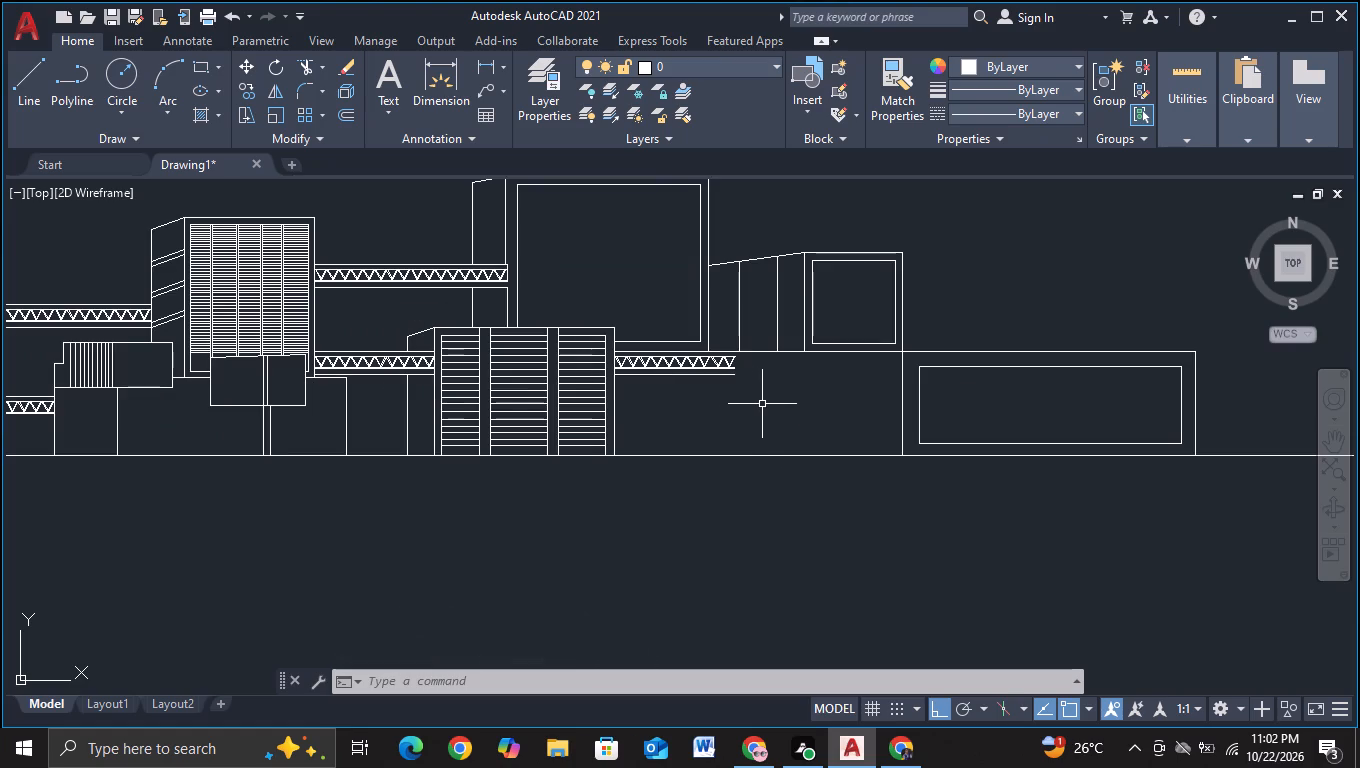
{"action": "left_click", "coordinate": [31, 84]}
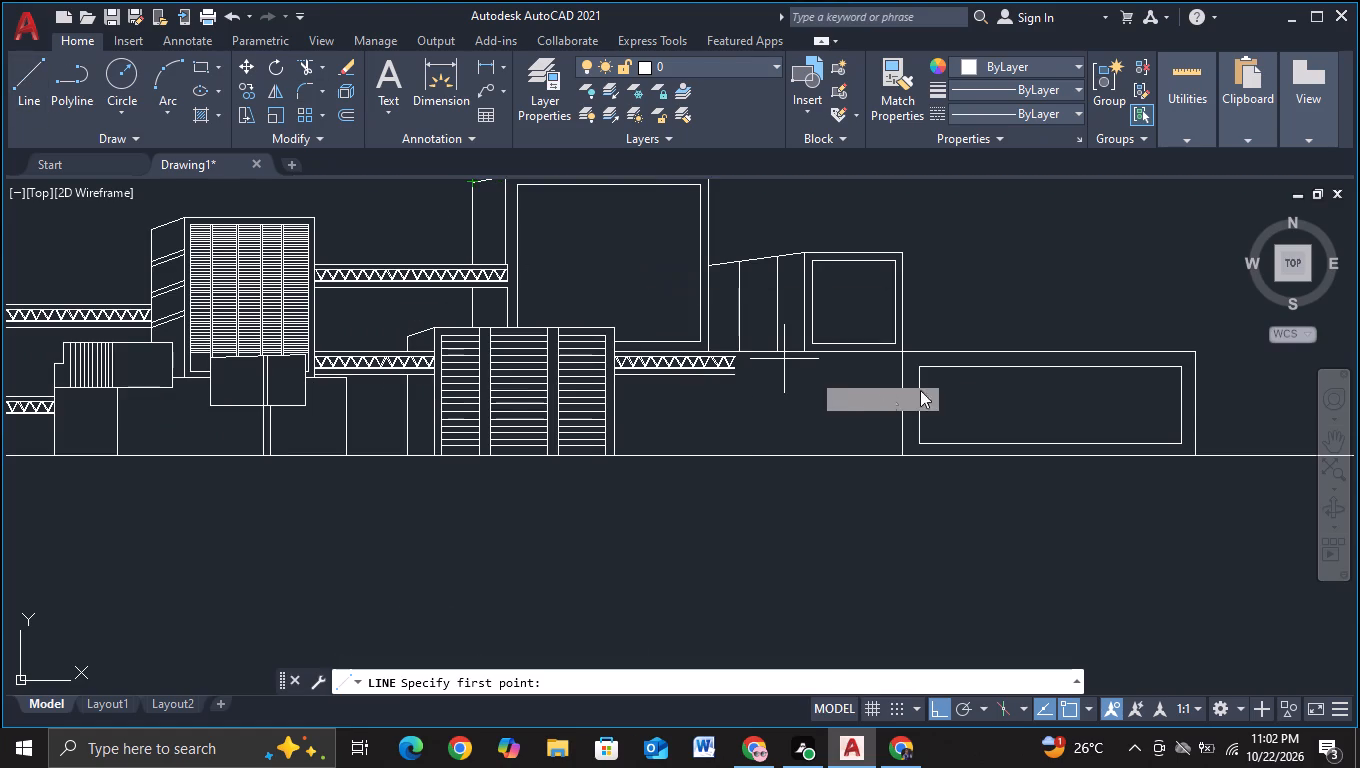
{"action": "left_click", "coordinate": [898, 358]}
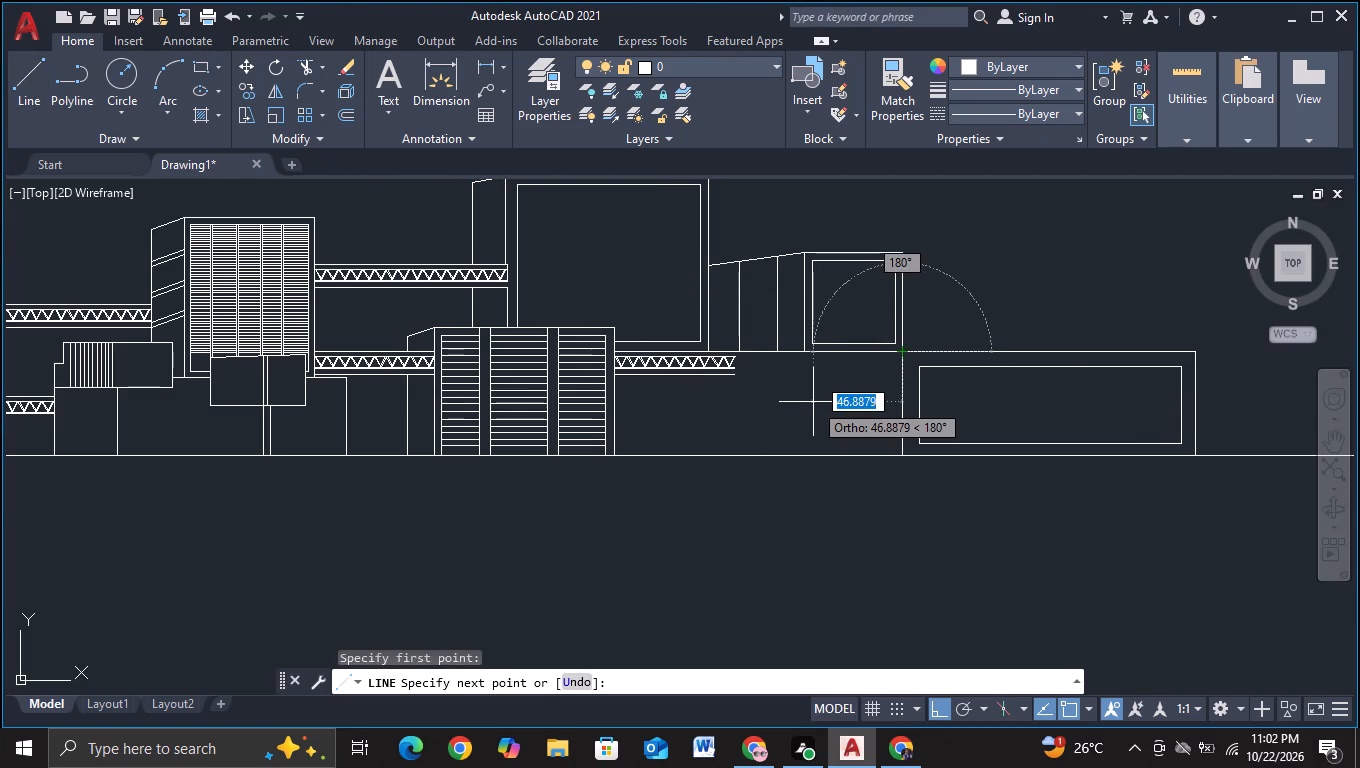
{"action": "key", "text": "F8"}
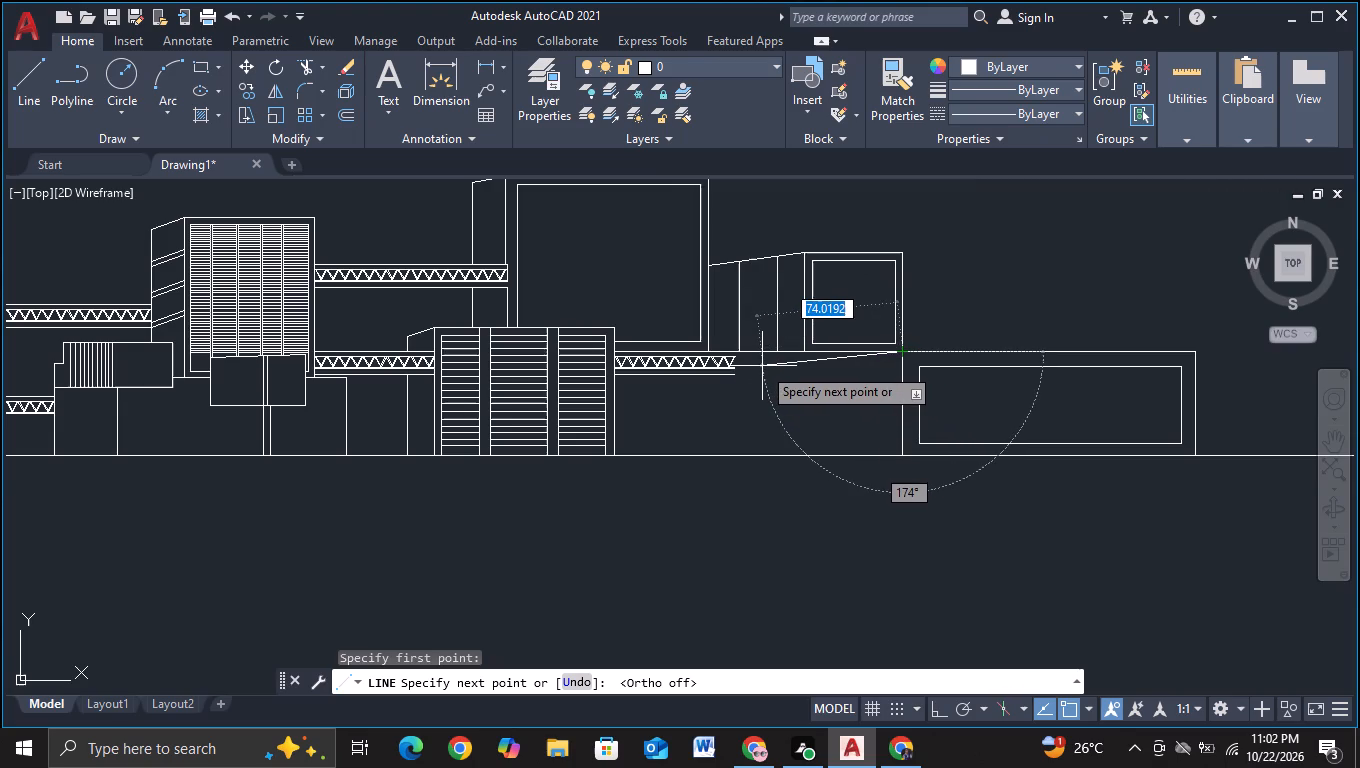
{"action": "left_click", "coordinate": [762, 366]}
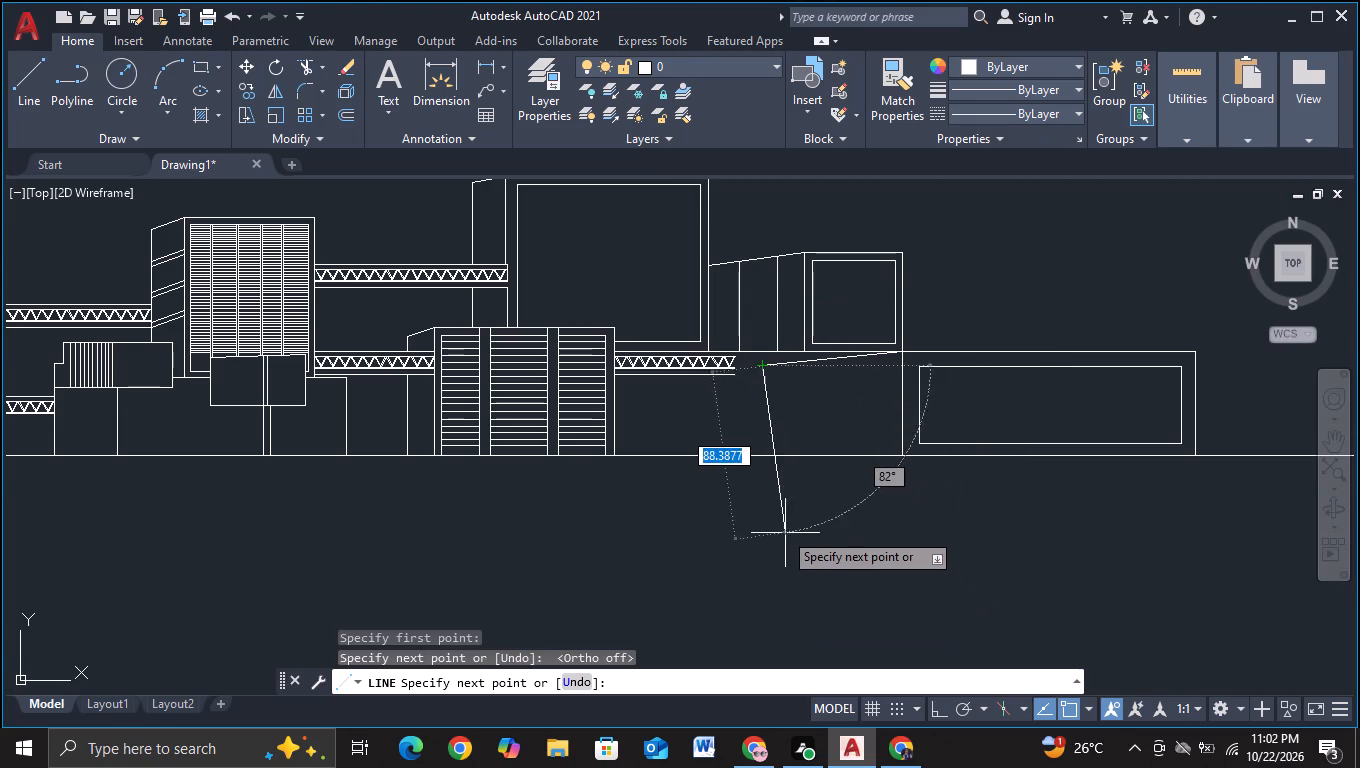
{"action": "left_click", "coordinate": [766, 527]}
{"action": "key", "text": "Escape"}
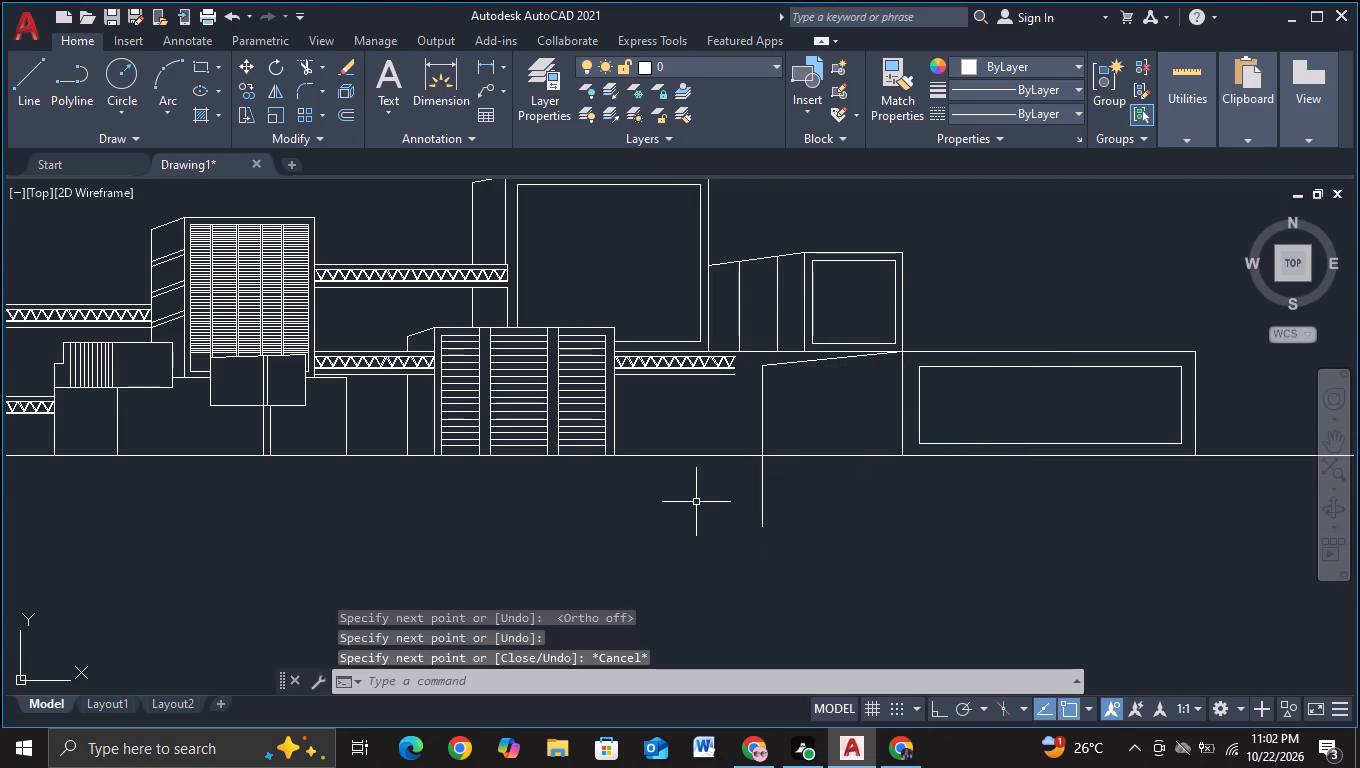
Trim the low block's new side vertical below the ground line.
{"action": "scroll", "coordinate": [705, 474], "scroll_direction": "up", "scroll_amount": 1}
{"action": "middle_click_drag", "start_coordinate": [746, 384], "coordinate": [707, 529]}
{"action": "scroll", "coordinate": [720, 494], "scroll_direction": "up", "scroll_amount": 1}
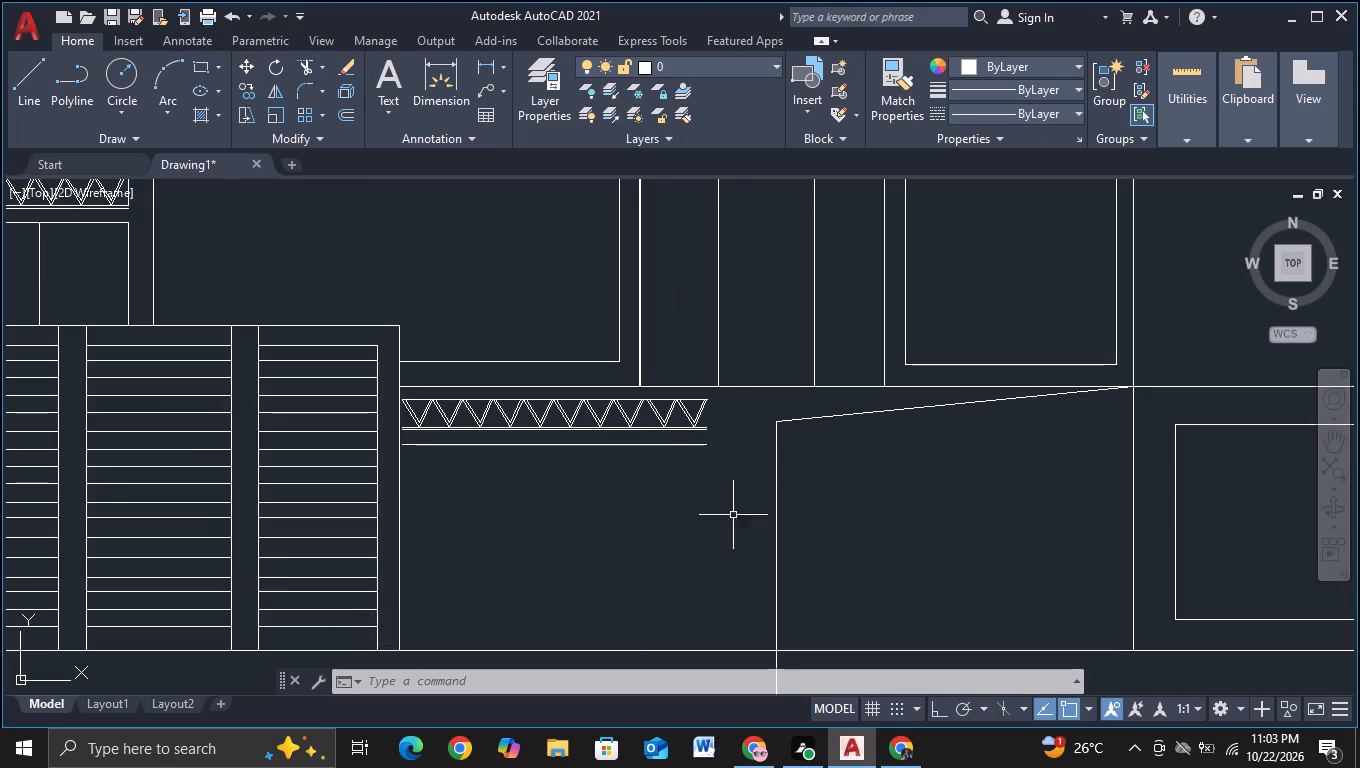
{"action": "middle_click_drag", "start_coordinate": [735, 542], "coordinate": [816, 367]}
{"action": "left_click", "coordinate": [299, 69]}
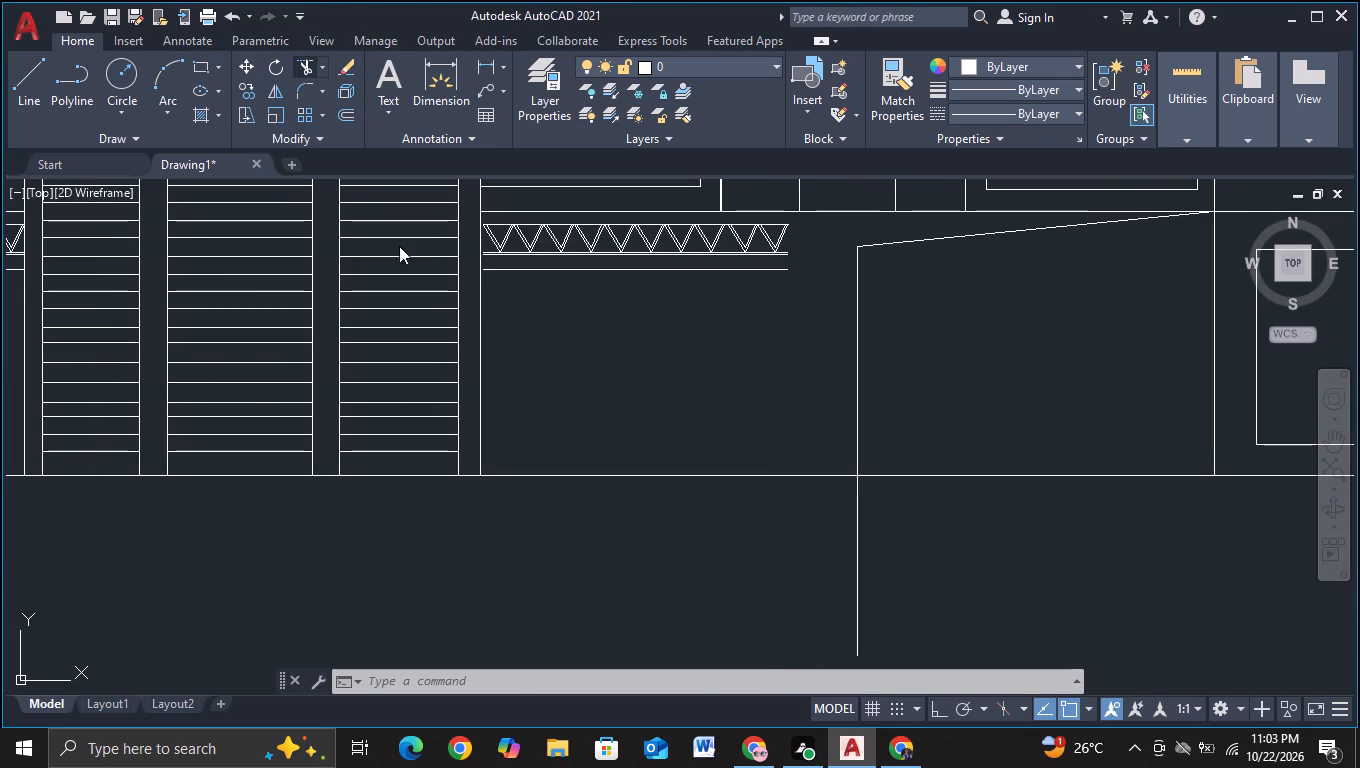
{"action": "left_click_drag", "start_coordinate": [809, 628], "coordinate": [1236, 606]}
{"action": "scroll", "coordinate": [1053, 571], "scroll_direction": "down", "scroll_amount": 1}
{"action": "middle_click_drag", "start_coordinate": [1053, 571], "coordinate": [779, 565]}
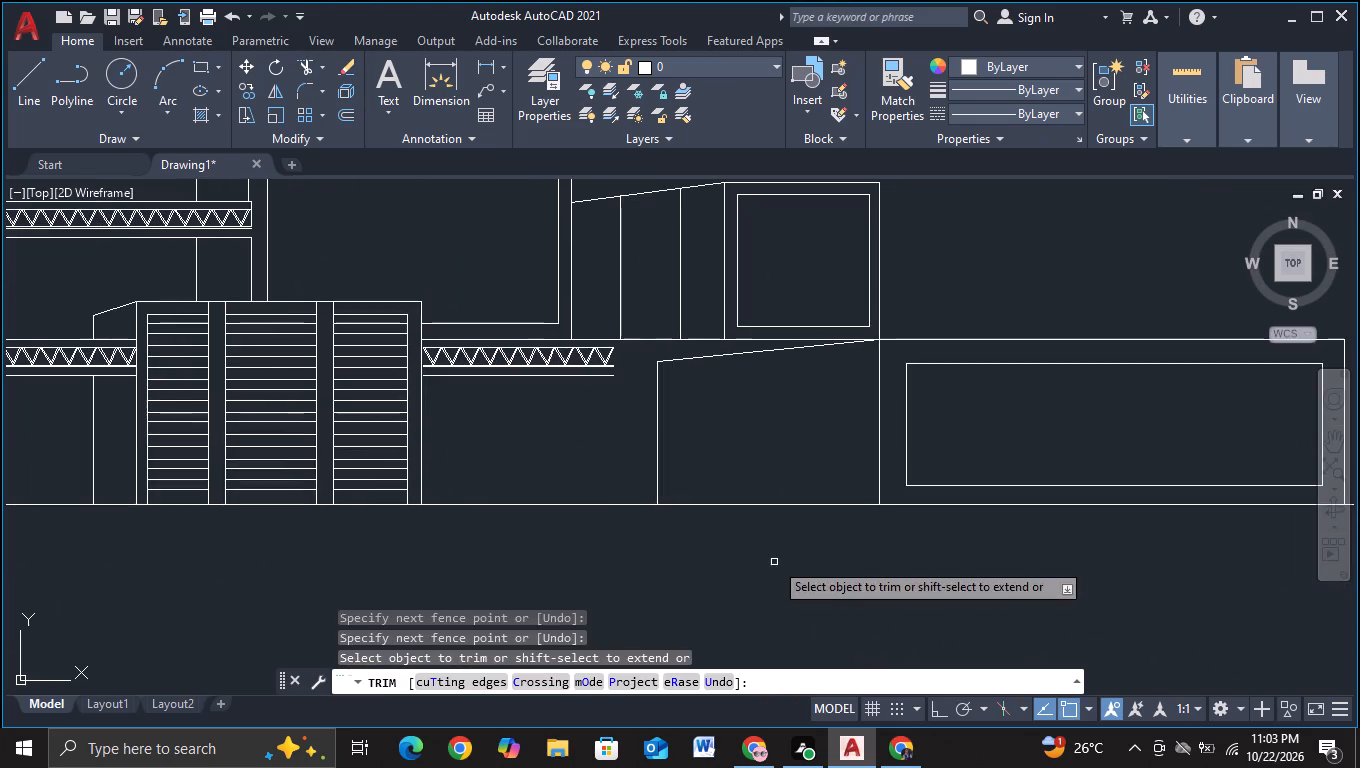
{"action": "key", "text": "Escape"}
With Ortho on, draw a vertical line from the lower truss's top chord, beneath the tall framed block's outer edge, past the ground line.
{"action": "scroll", "coordinate": [797, 556], "scroll_direction": "down", "scroll_amount": 1}
{"action": "middle_click_drag", "start_coordinate": [785, 595], "coordinate": [756, 583]}
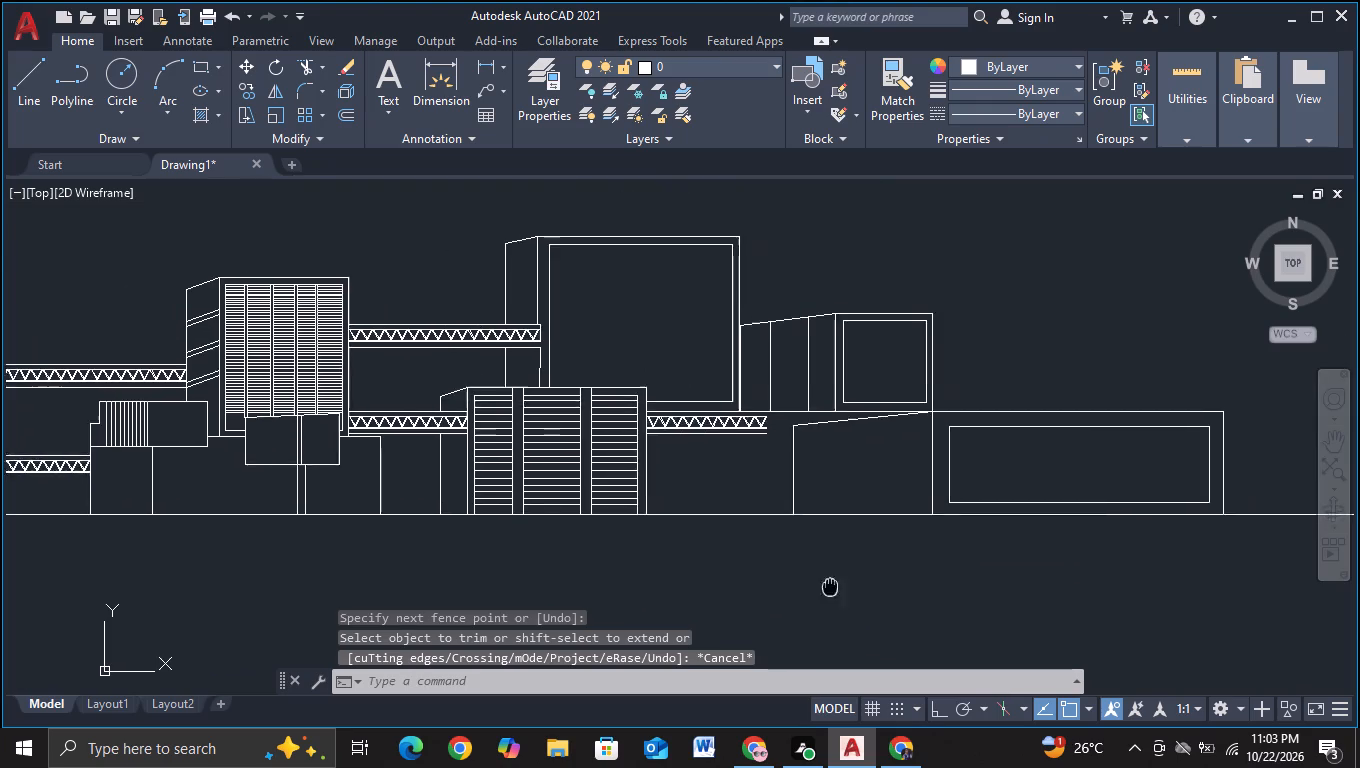
{"action": "middle_click_drag", "start_coordinate": [756, 583], "coordinate": [720, 578]}
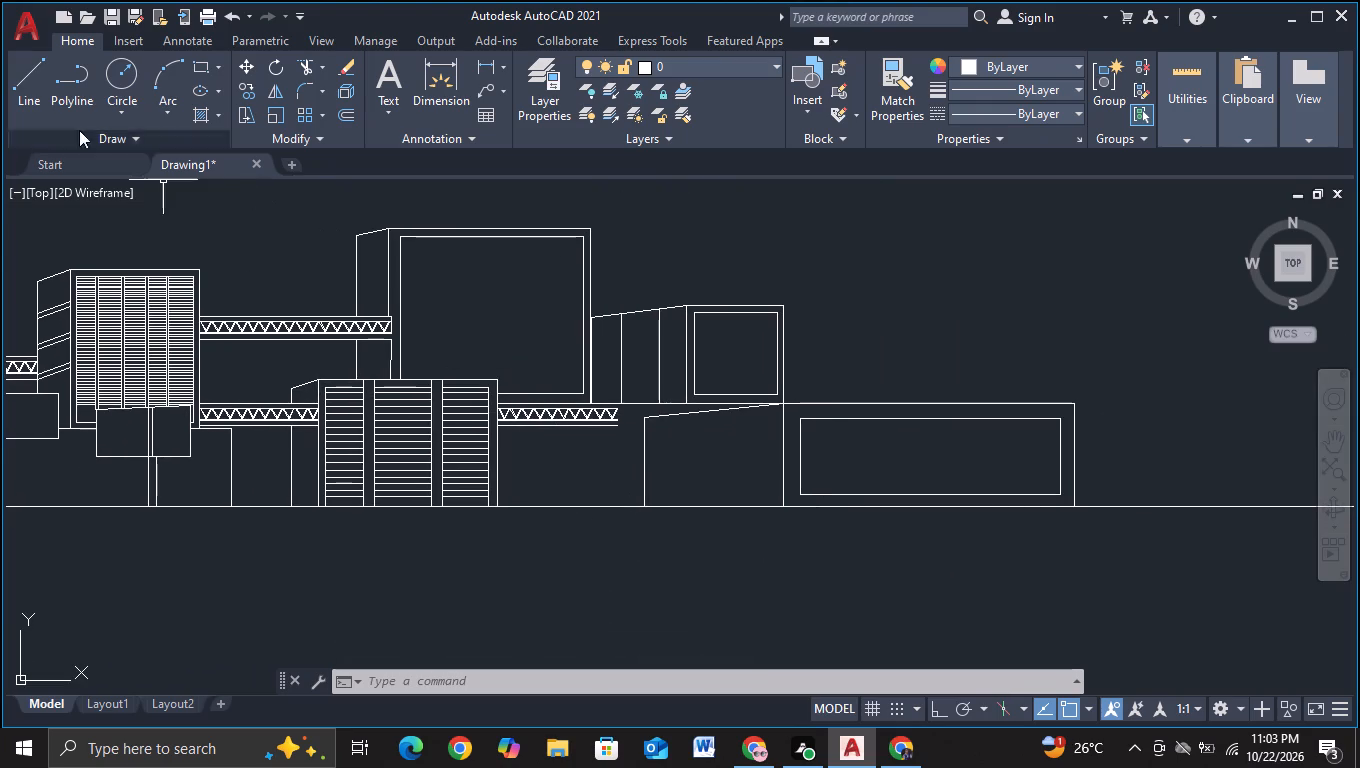
{"action": "left_click", "coordinate": [24, 84]}
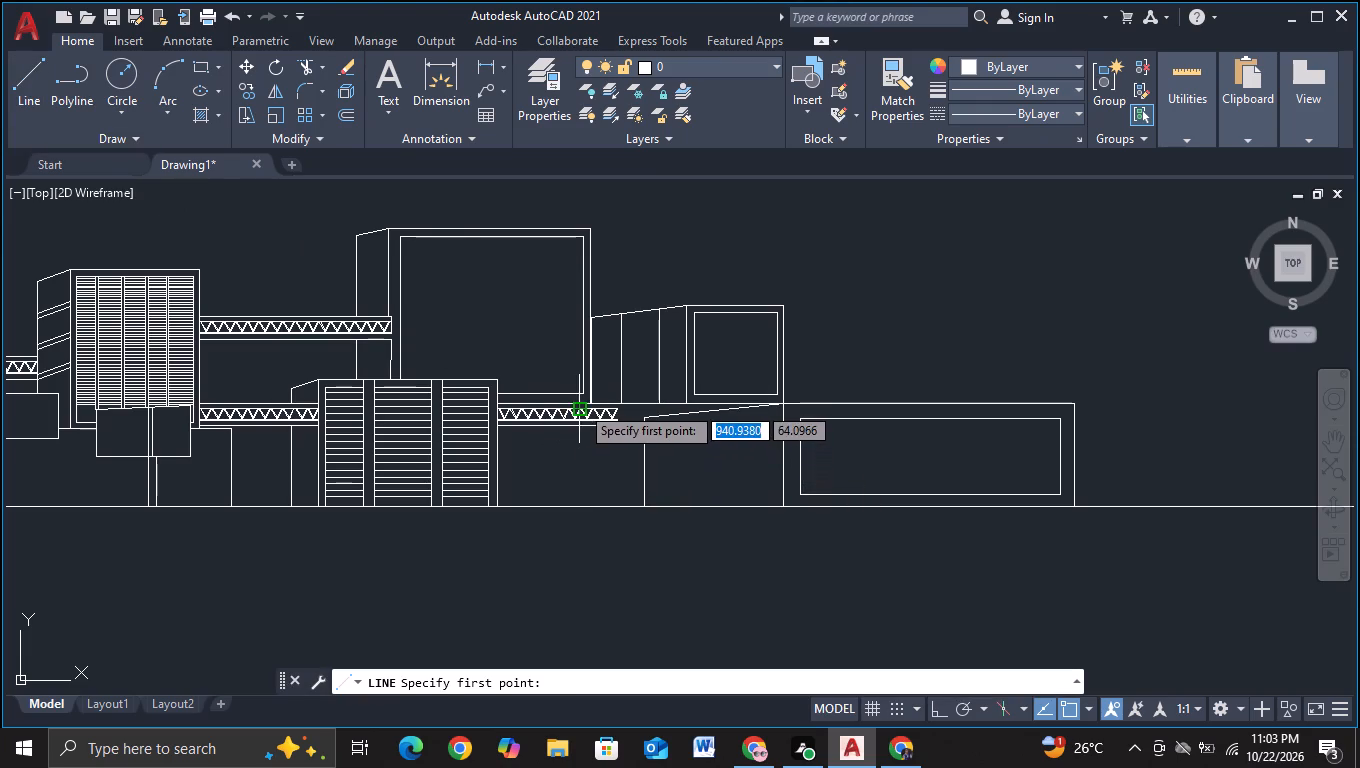
{"action": "left_click", "coordinate": [587, 405]}
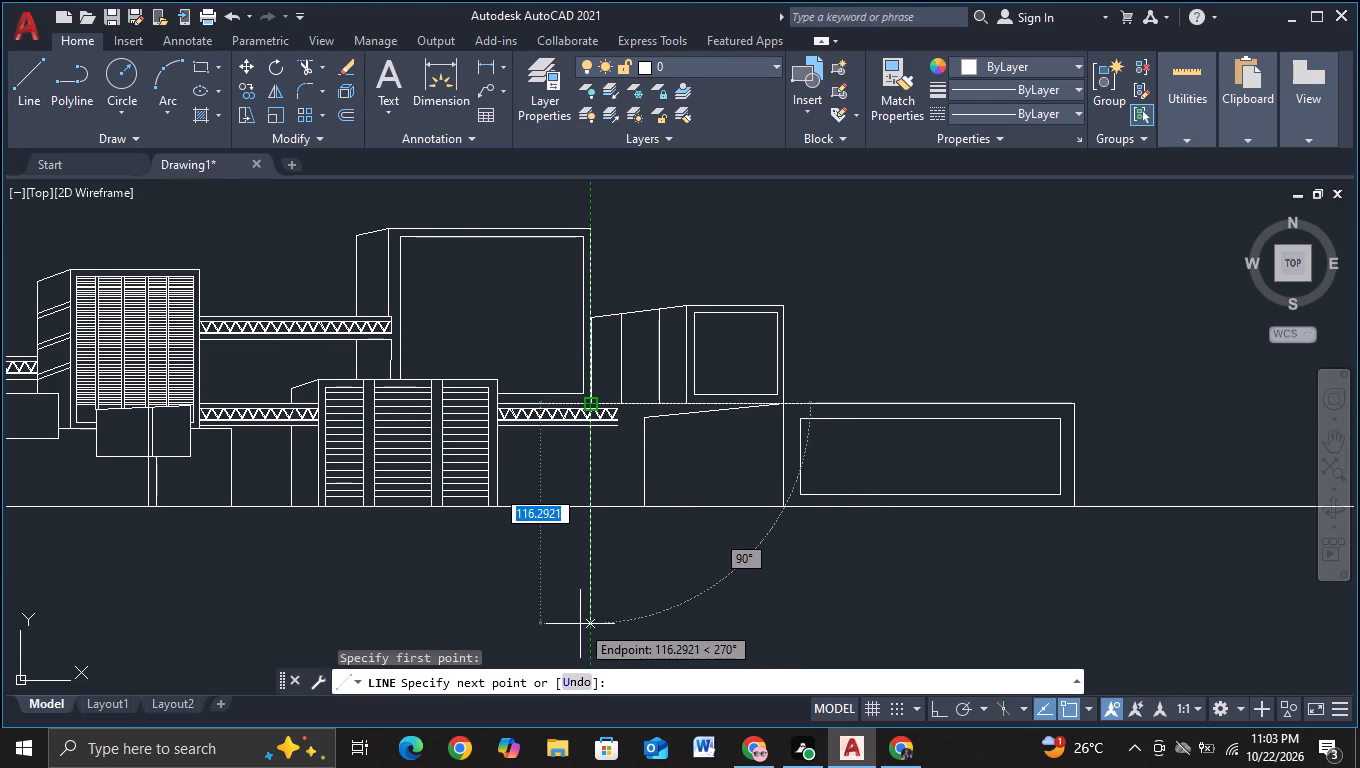
{"action": "key", "text": "F8"}
{"action": "left_click", "coordinate": [580, 624]}
{"action": "key", "text": "Escape"}
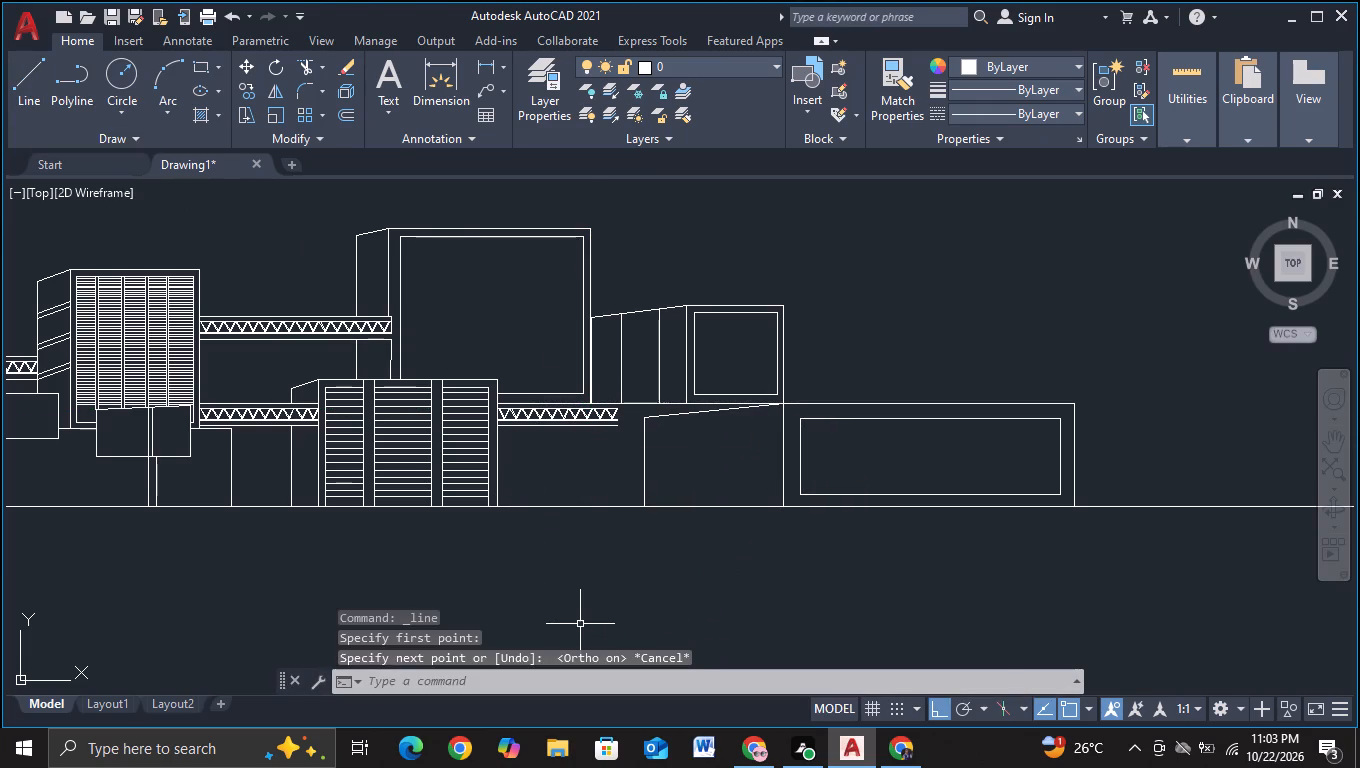
{"action": "left_click", "coordinate": [24, 101]}
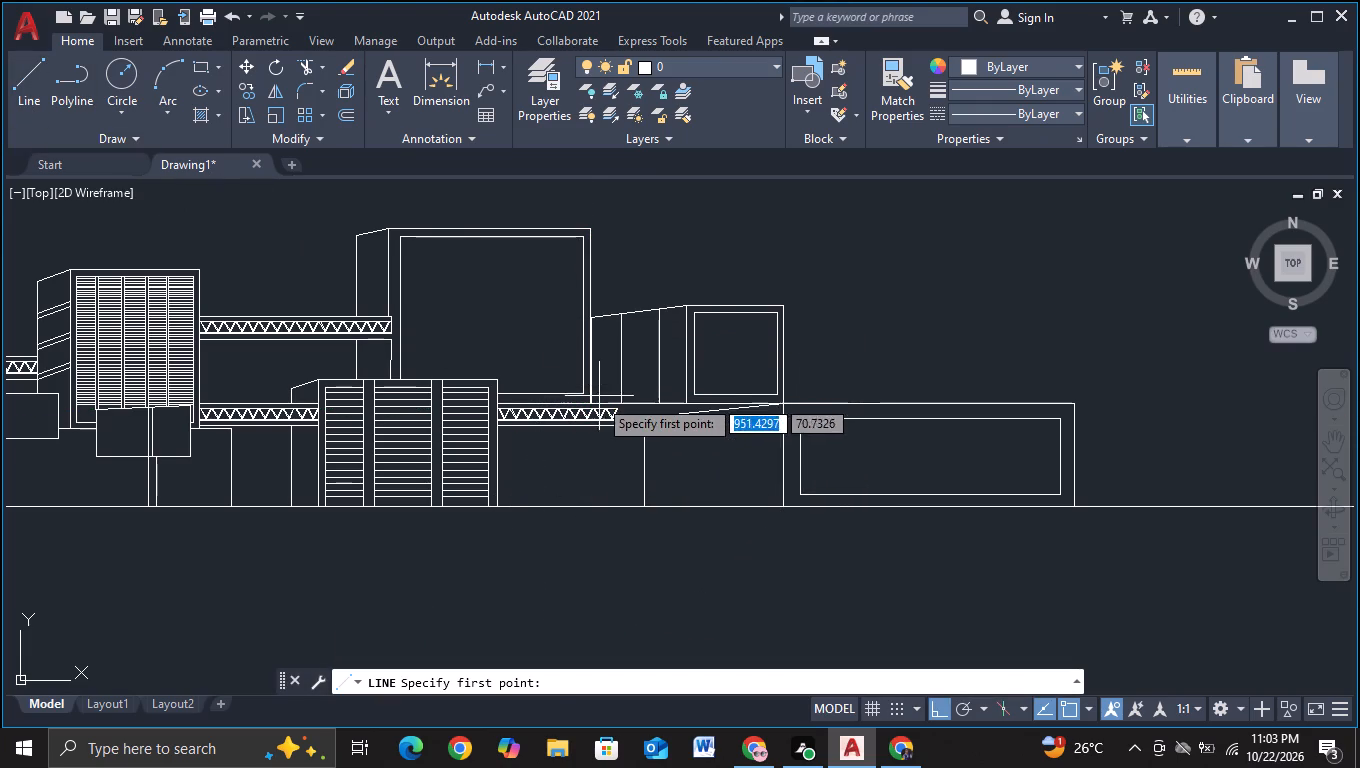
{"action": "left_click", "coordinate": [594, 407]}
{"action": "left_click", "coordinate": [597, 542]}
{"action": "key", "text": "Escape"}
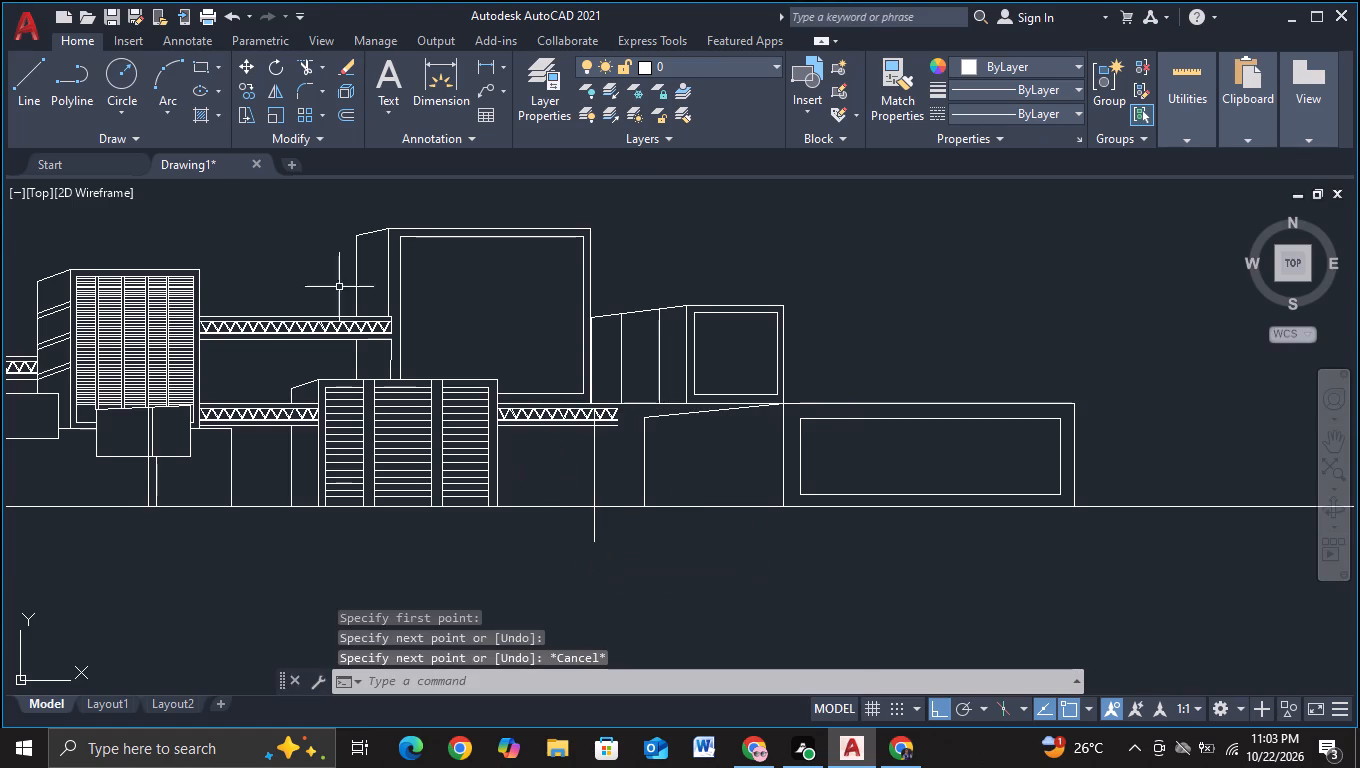
Trim the new vertical line below the ground line.
{"action": "left_click", "coordinate": [301, 64]}
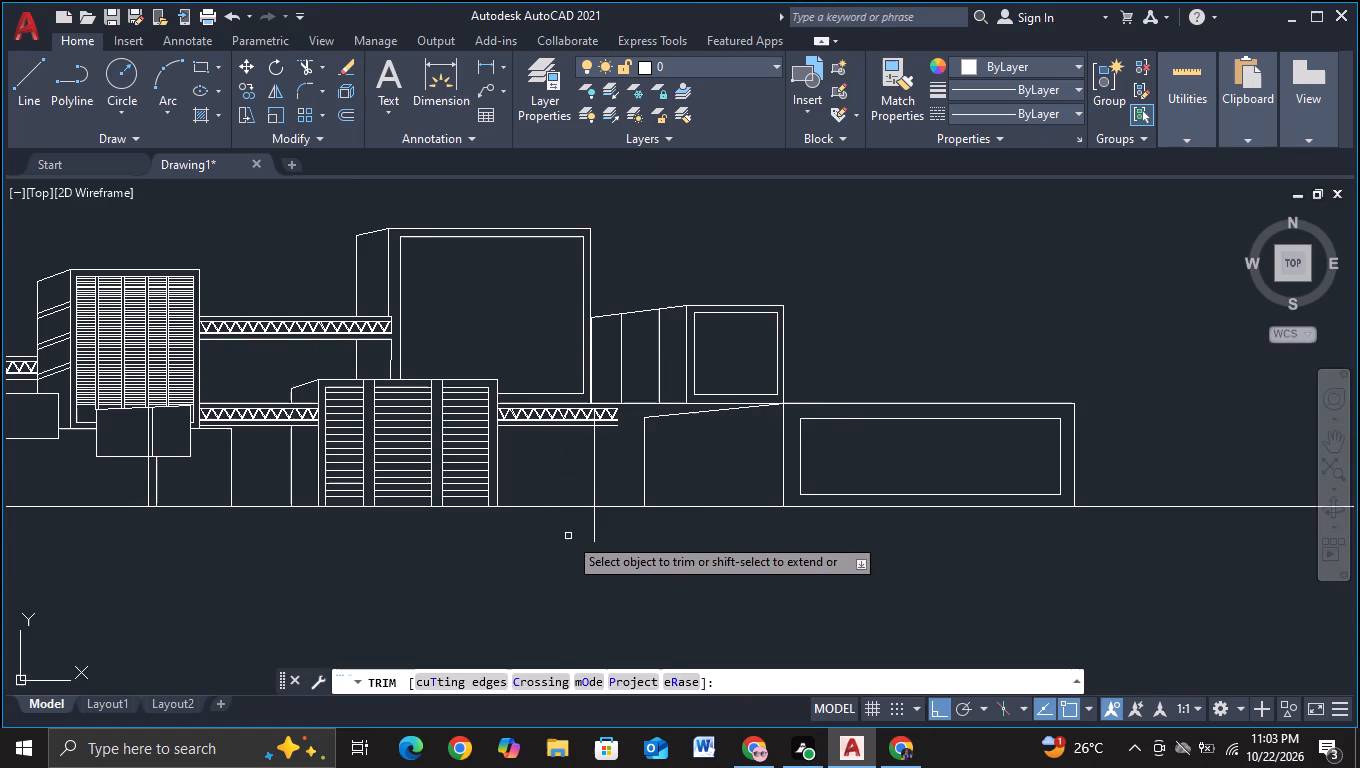
{"action": "left_click_drag", "start_coordinate": [568, 536], "coordinate": [704, 522]}
Trim away the lower truss's chords and diagonals that extend beyond the new vertical line.
{"action": "scroll", "coordinate": [649, 513], "scroll_direction": "up", "scroll_amount": 2}
{"action": "middle_click_drag", "start_coordinate": [518, 389], "coordinate": [531, 542]}
{"action": "scroll", "coordinate": [529, 479], "scroll_direction": "up", "scroll_amount": 1}
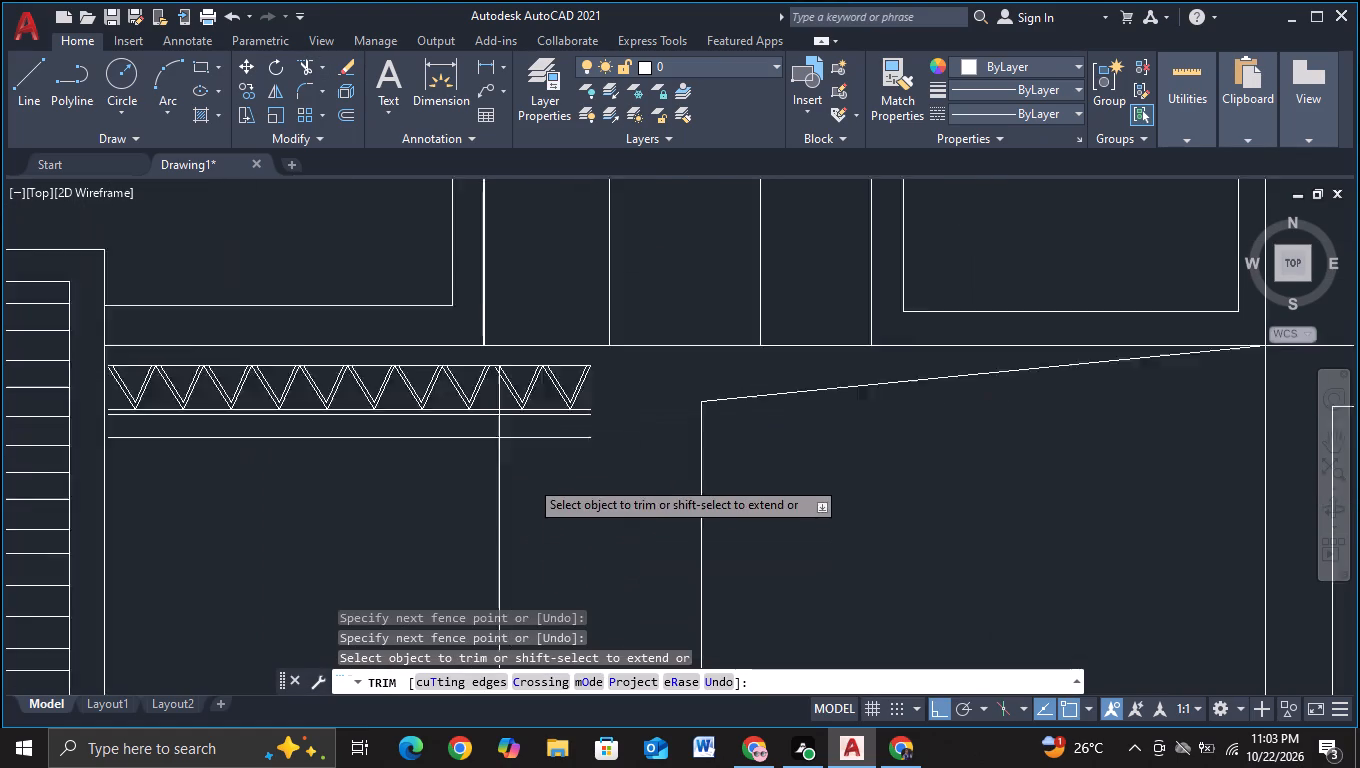
{"action": "scroll", "coordinate": [529, 479], "scroll_direction": "up", "scroll_amount": 1}
{"action": "left_click_drag", "start_coordinate": [502, 286], "coordinate": [489, 417]}
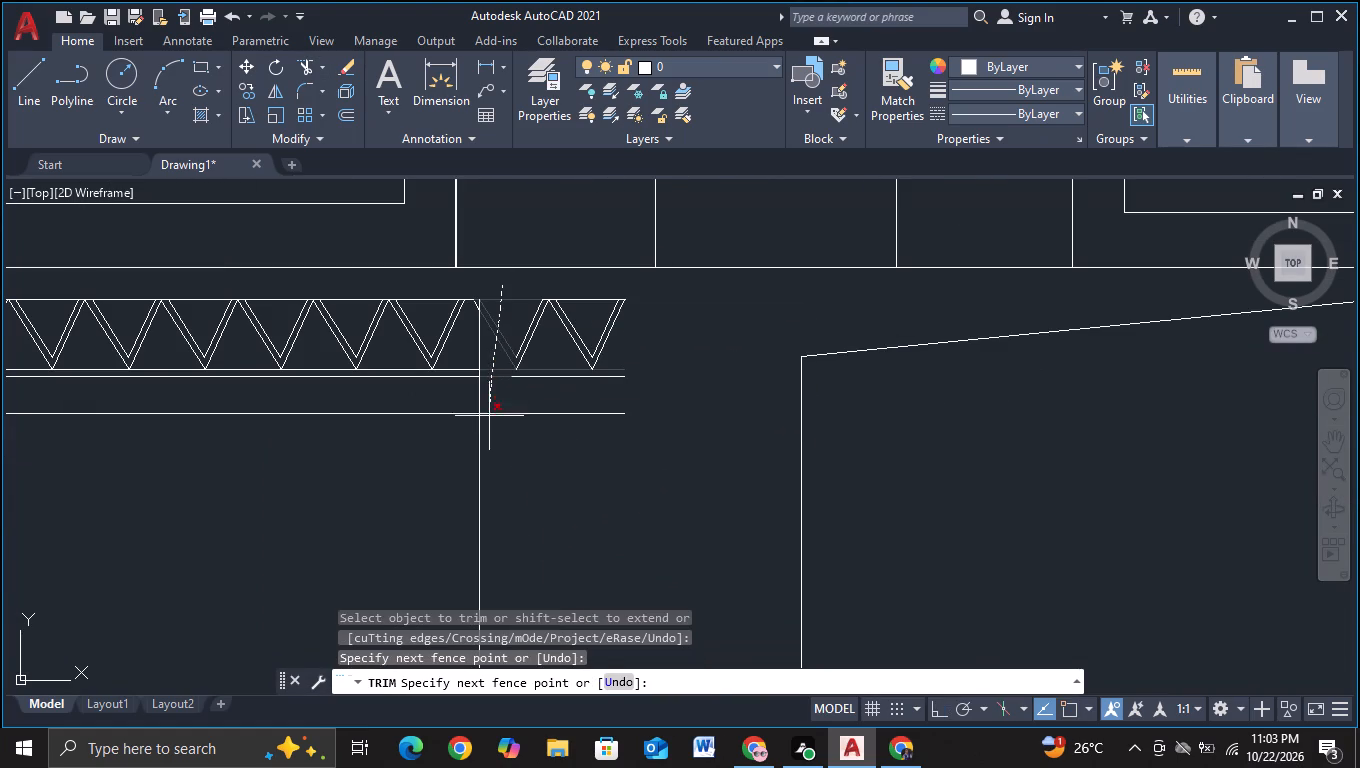
{"action": "left_click_drag", "start_coordinate": [489, 417], "coordinate": [489, 420]}
{"action": "left_click_drag", "start_coordinate": [496, 335], "coordinate": [628, 358]}
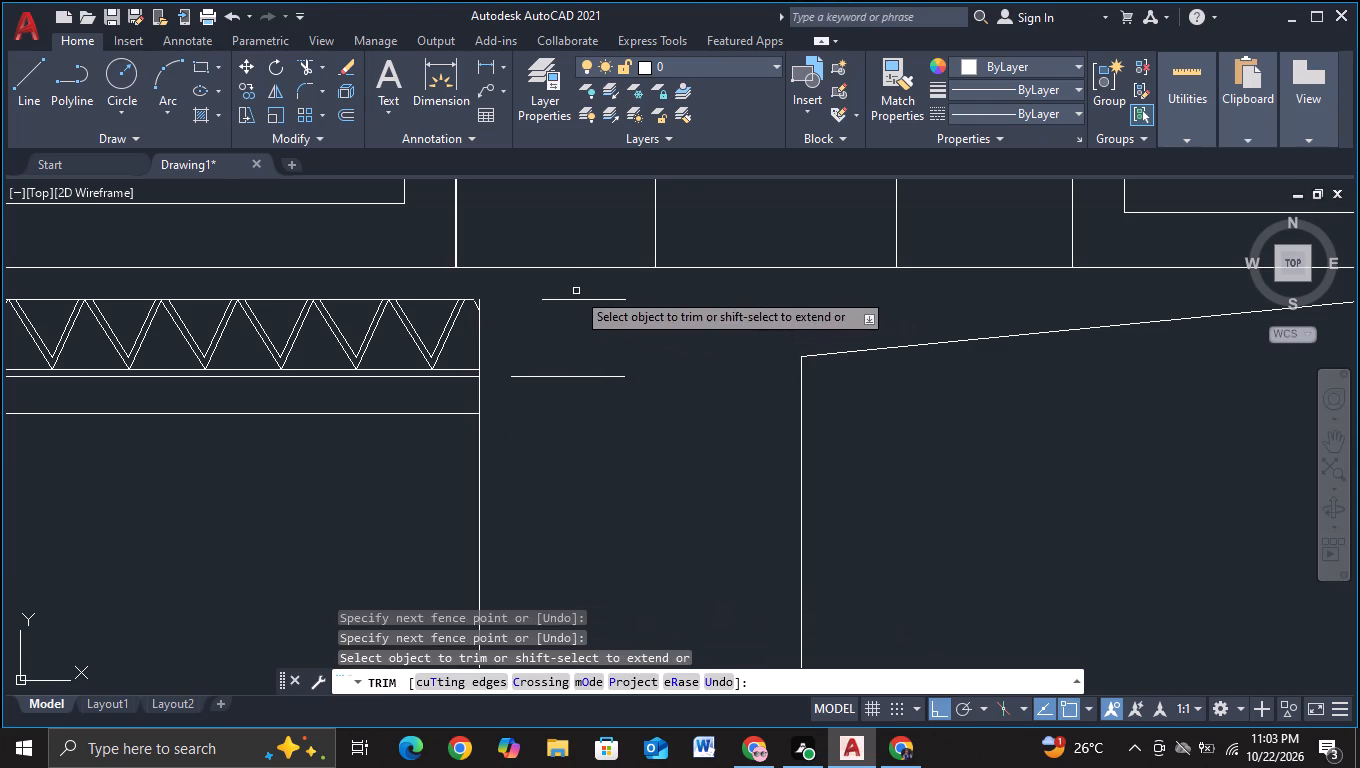
{"action": "left_click_drag", "start_coordinate": [575, 291], "coordinate": [556, 448]}
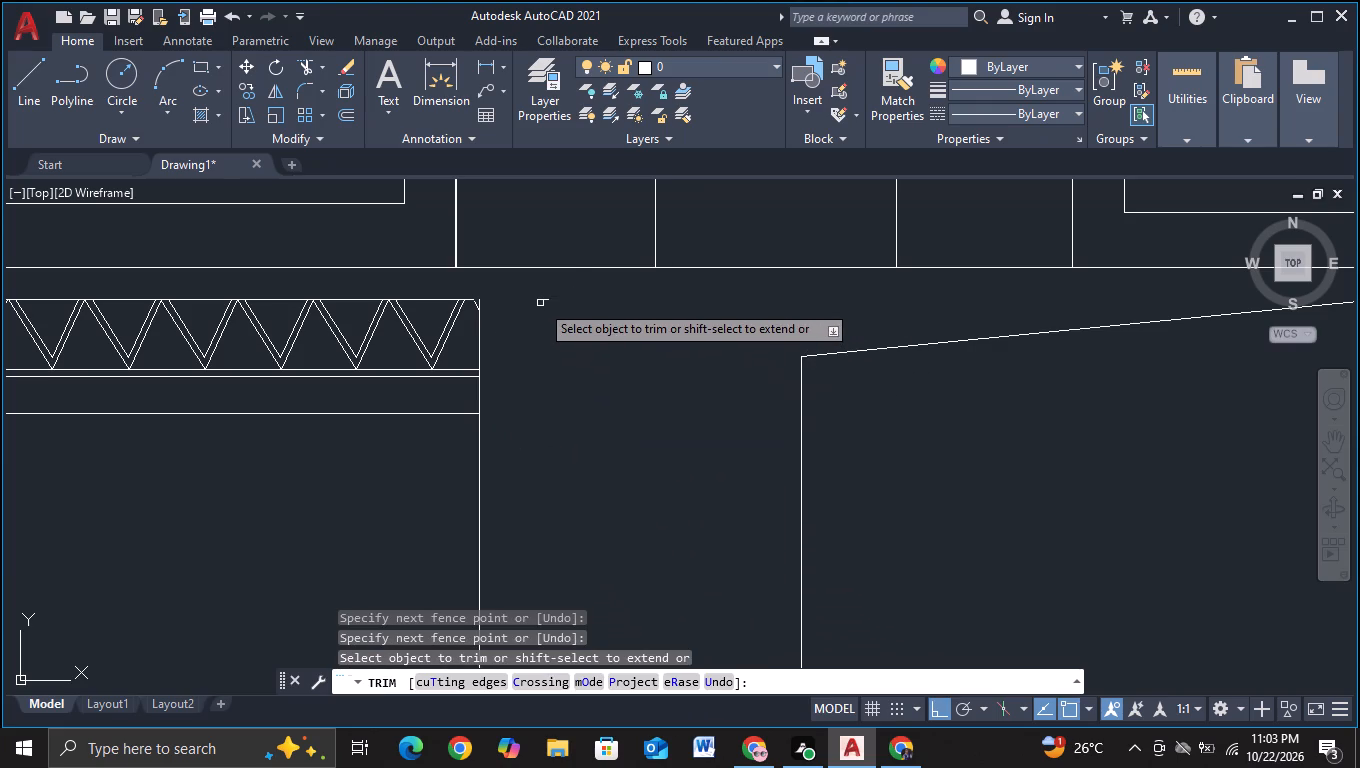
{"action": "left_click", "coordinate": [544, 298]}
{"action": "key", "text": "Escape"}
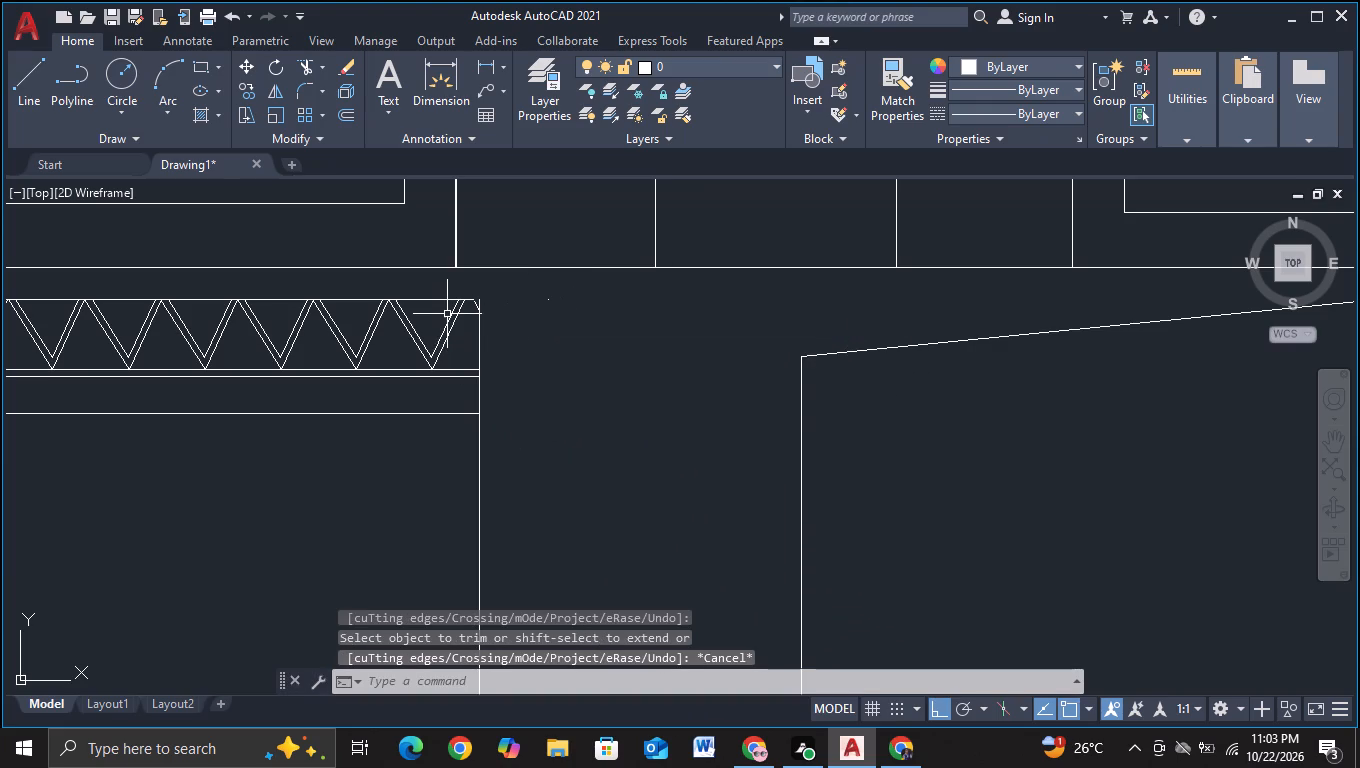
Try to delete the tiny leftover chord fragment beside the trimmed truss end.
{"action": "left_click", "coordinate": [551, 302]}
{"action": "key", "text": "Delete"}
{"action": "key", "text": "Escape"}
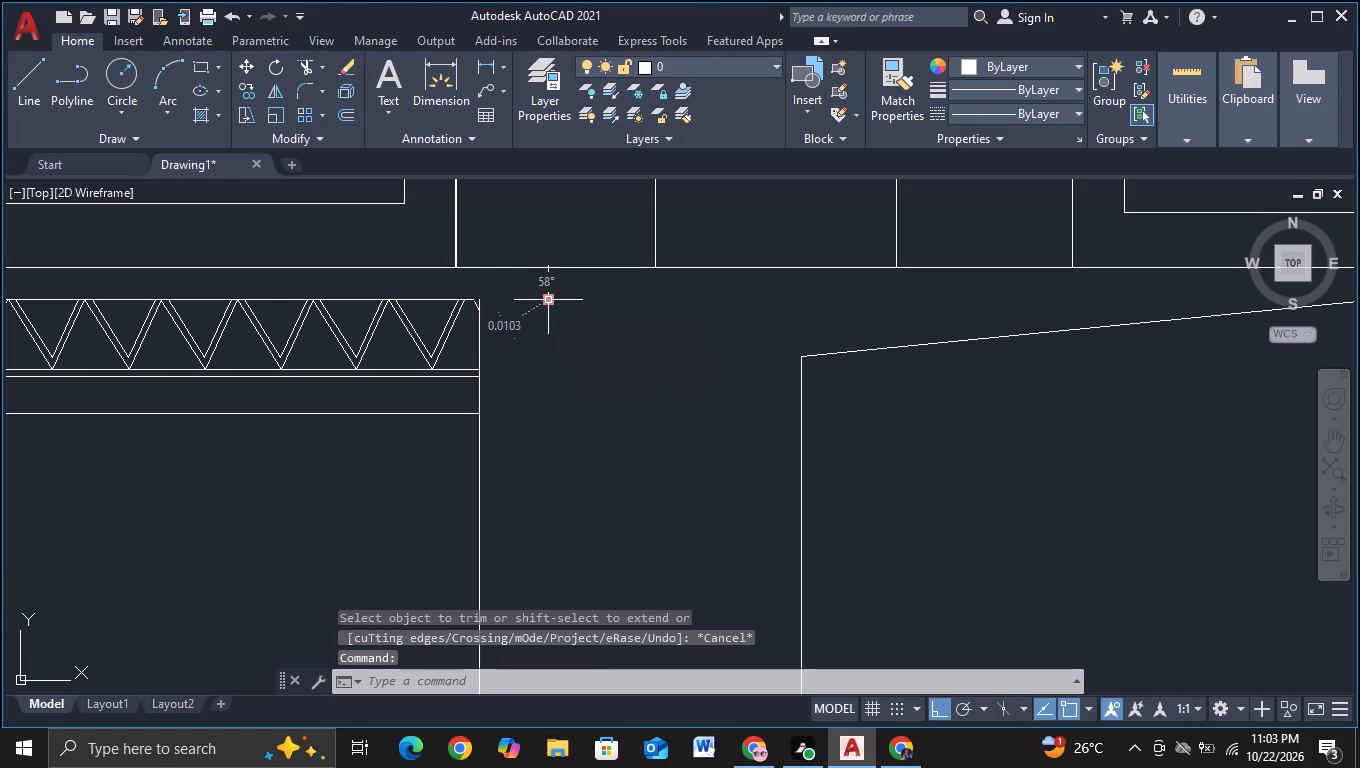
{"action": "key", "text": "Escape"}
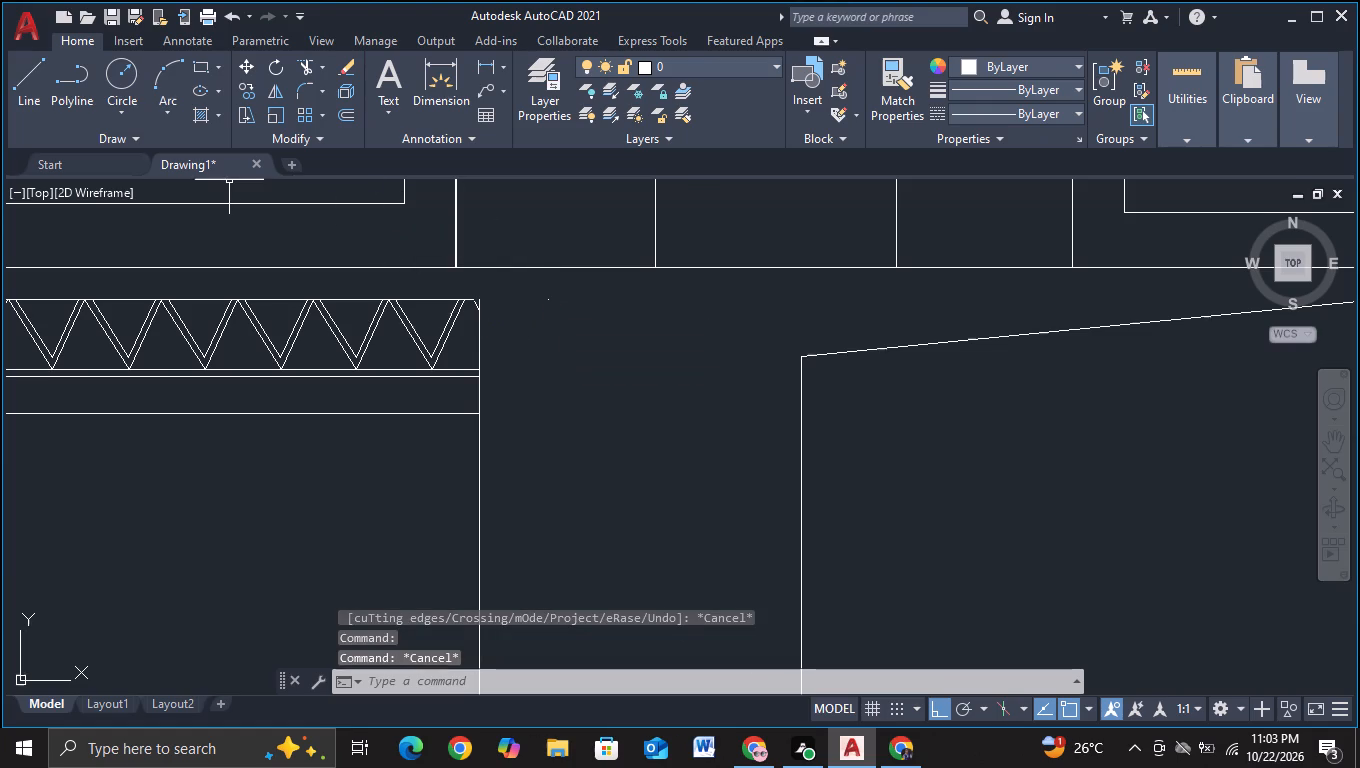
Continue the truss-end vertical upward to the long horizontal line above, trimming the excess beyond that line.
{"action": "left_click", "coordinate": [30, 106]}
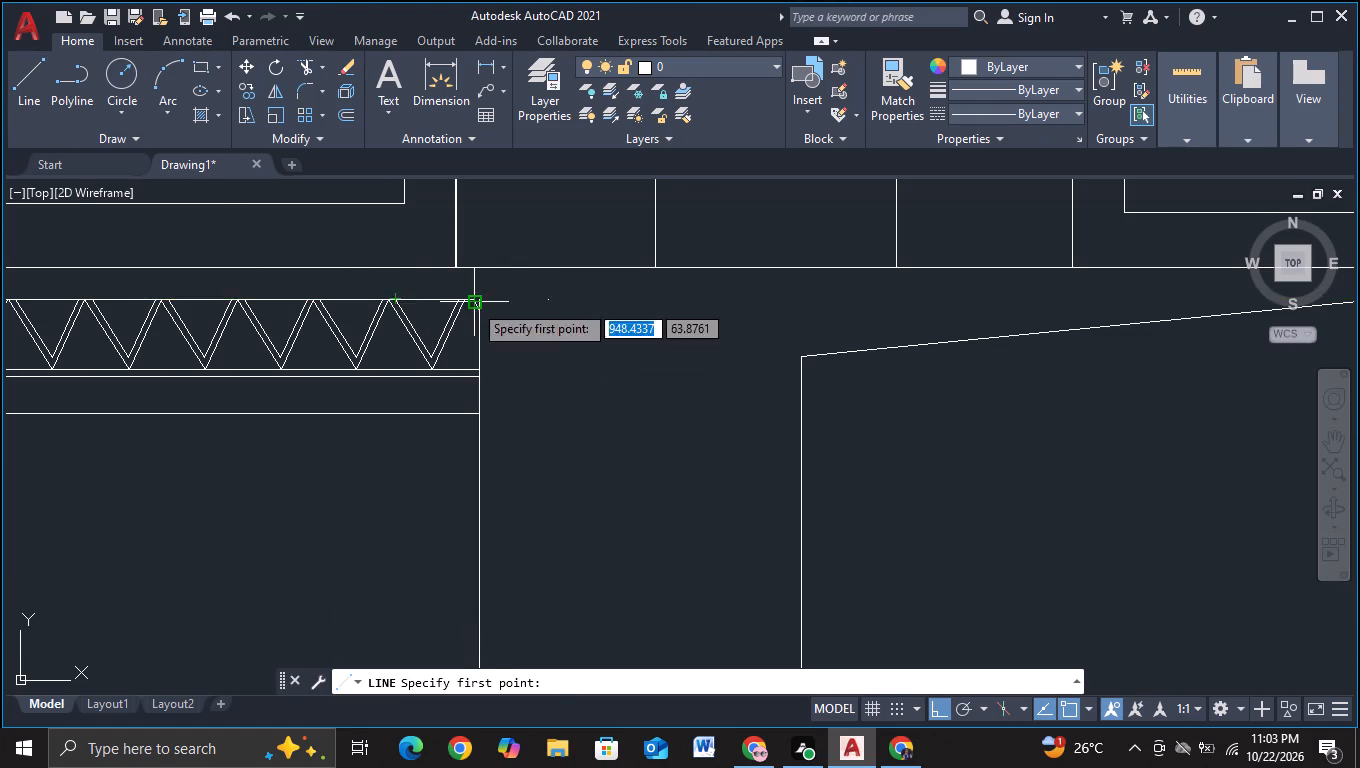
{"action": "left_click", "coordinate": [476, 304]}
{"action": "key", "text": "Escape"}
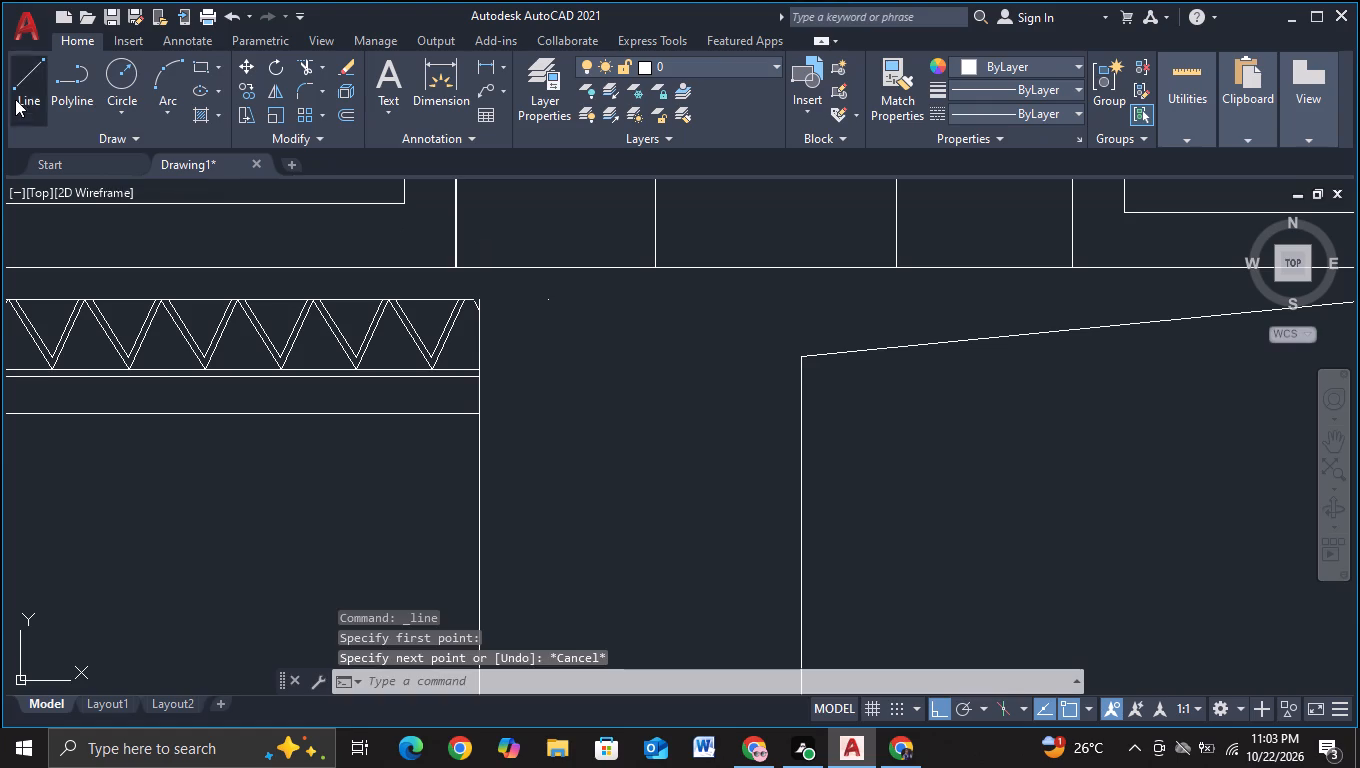
{"action": "left_click", "coordinate": [15, 99]}
{"action": "left_click_drag", "start_coordinate": [478, 300], "coordinate": [478, 283]}
{"action": "left_click", "coordinate": [471, 221]}
{"action": "key", "text": "Escape"}
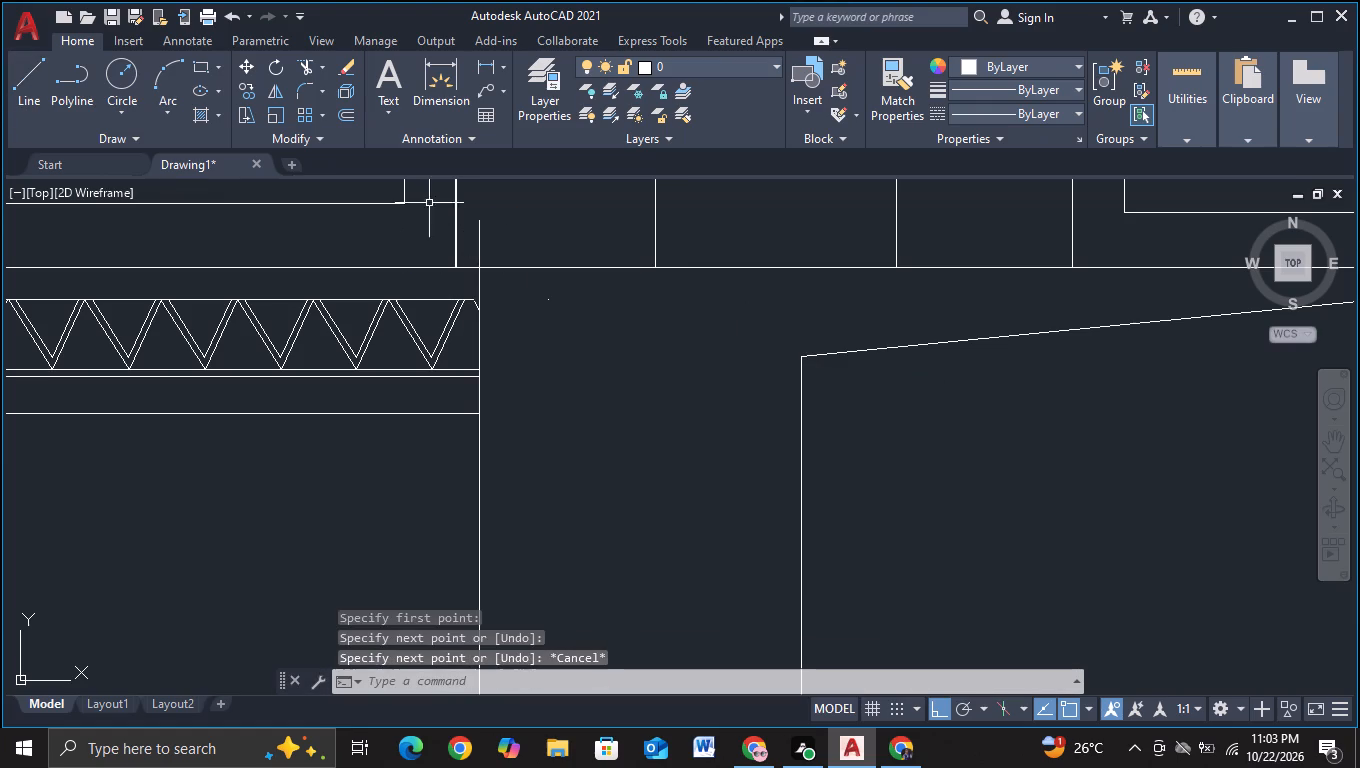
{"action": "left_click", "coordinate": [297, 62]}
{"action": "left_click_drag", "start_coordinate": [477, 256], "coordinate": [520, 248]}
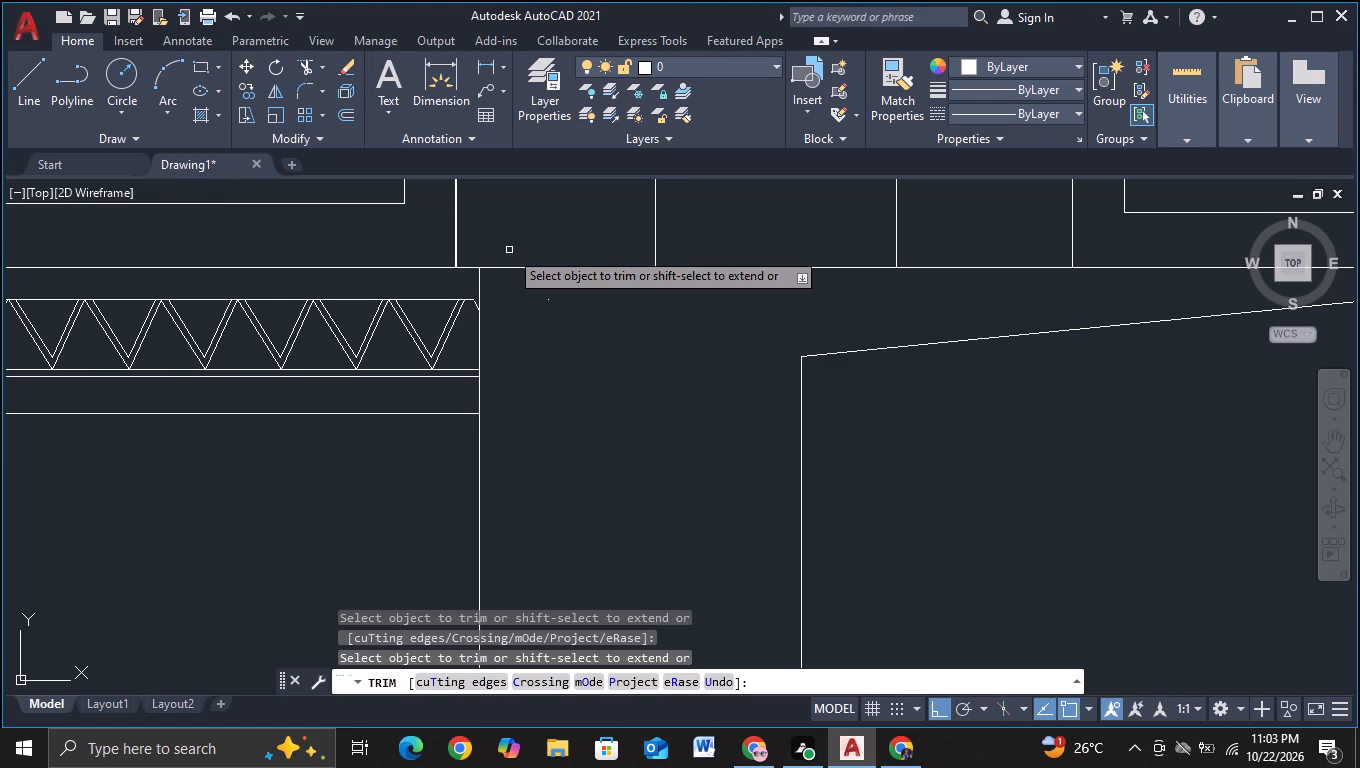
{"action": "left_click_drag", "start_coordinate": [520, 248], "coordinate": [530, 247]}
{"action": "left_click", "coordinate": [551, 302]}
Continue the low block's sloped-side vertical upward from its corner to the horizontal line, trimming the excess above it.
{"action": "scroll", "coordinate": [608, 510], "scroll_direction": "down", "scroll_amount": 3}
{"action": "middle_click_drag", "start_coordinate": [608, 519], "coordinate": [611, 471]}
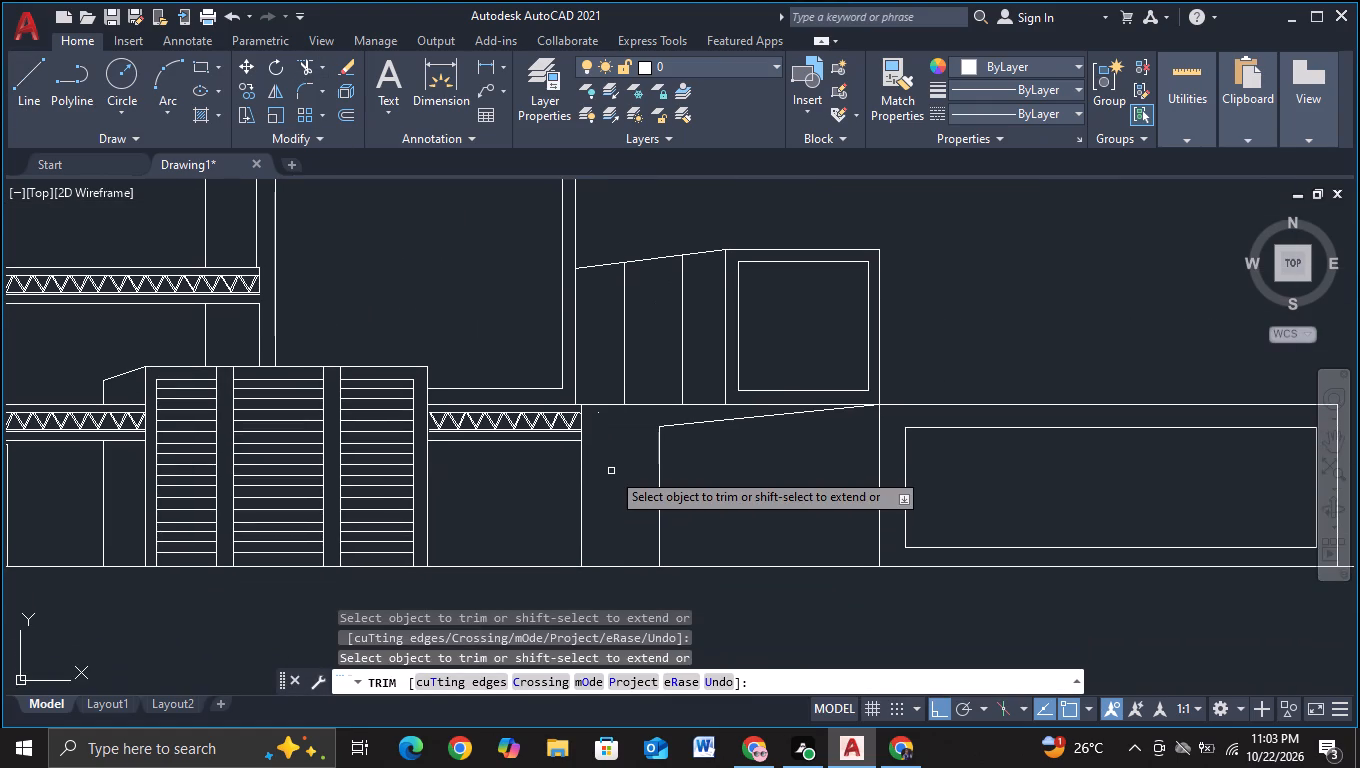
{"action": "left_click", "coordinate": [9, 101]}
{"action": "left_click", "coordinate": [33, 101]}
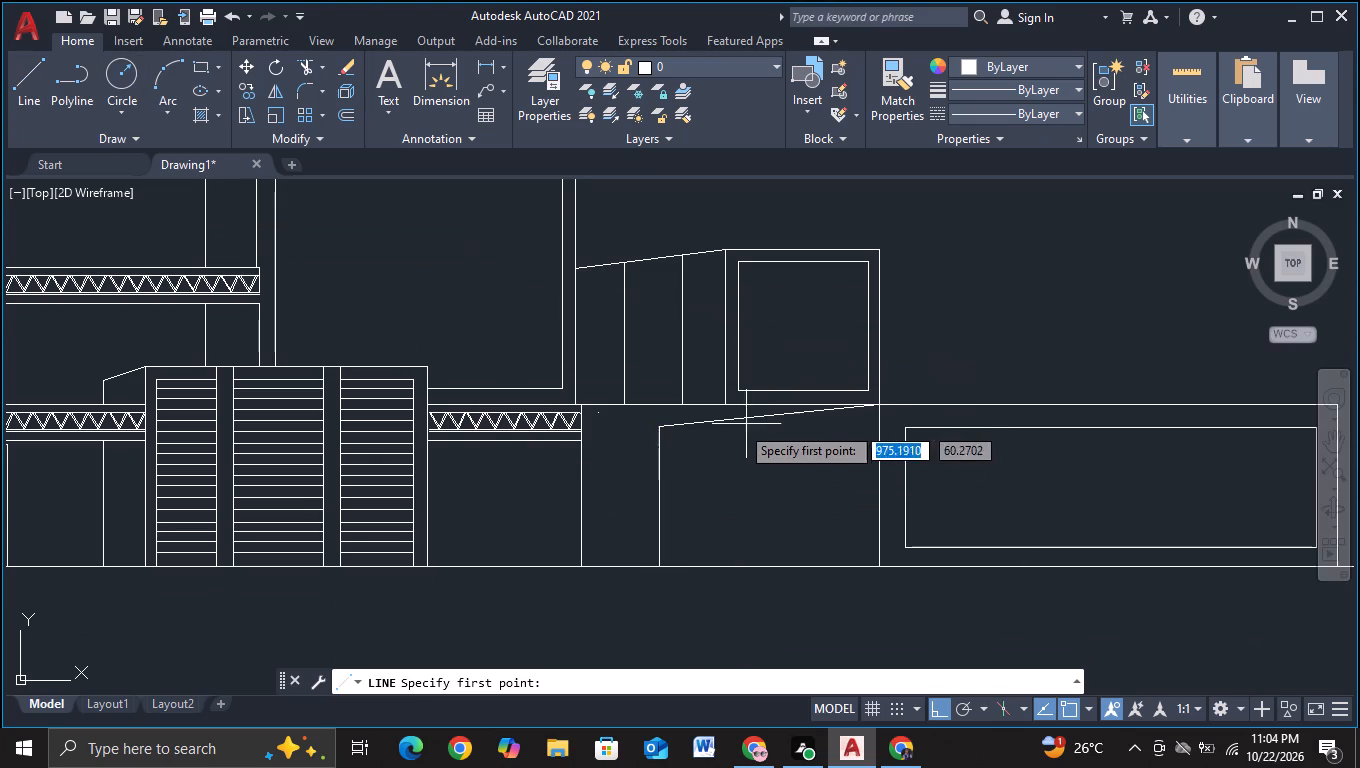
{"action": "left_click", "coordinate": [661, 427]}
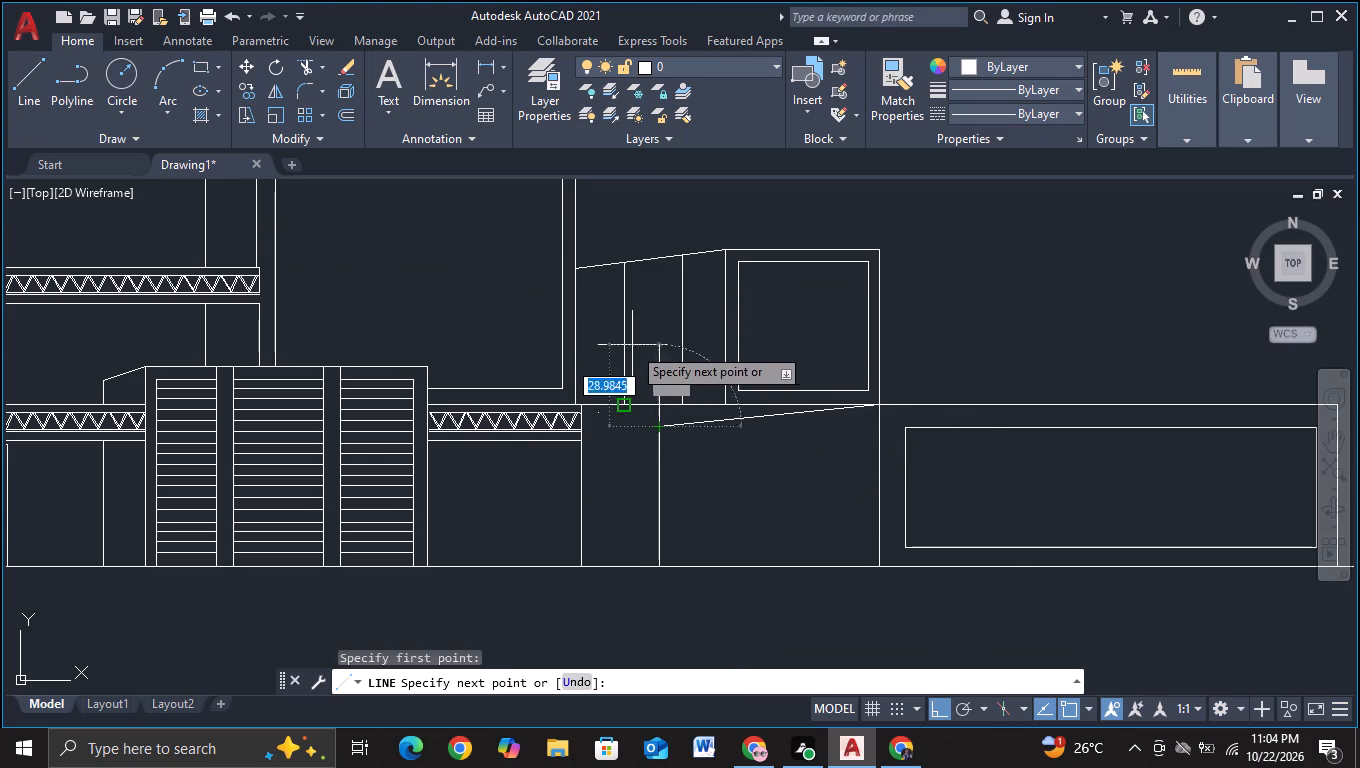
{"action": "left_click", "coordinate": [647, 394]}
{"action": "key", "text": "Escape"}
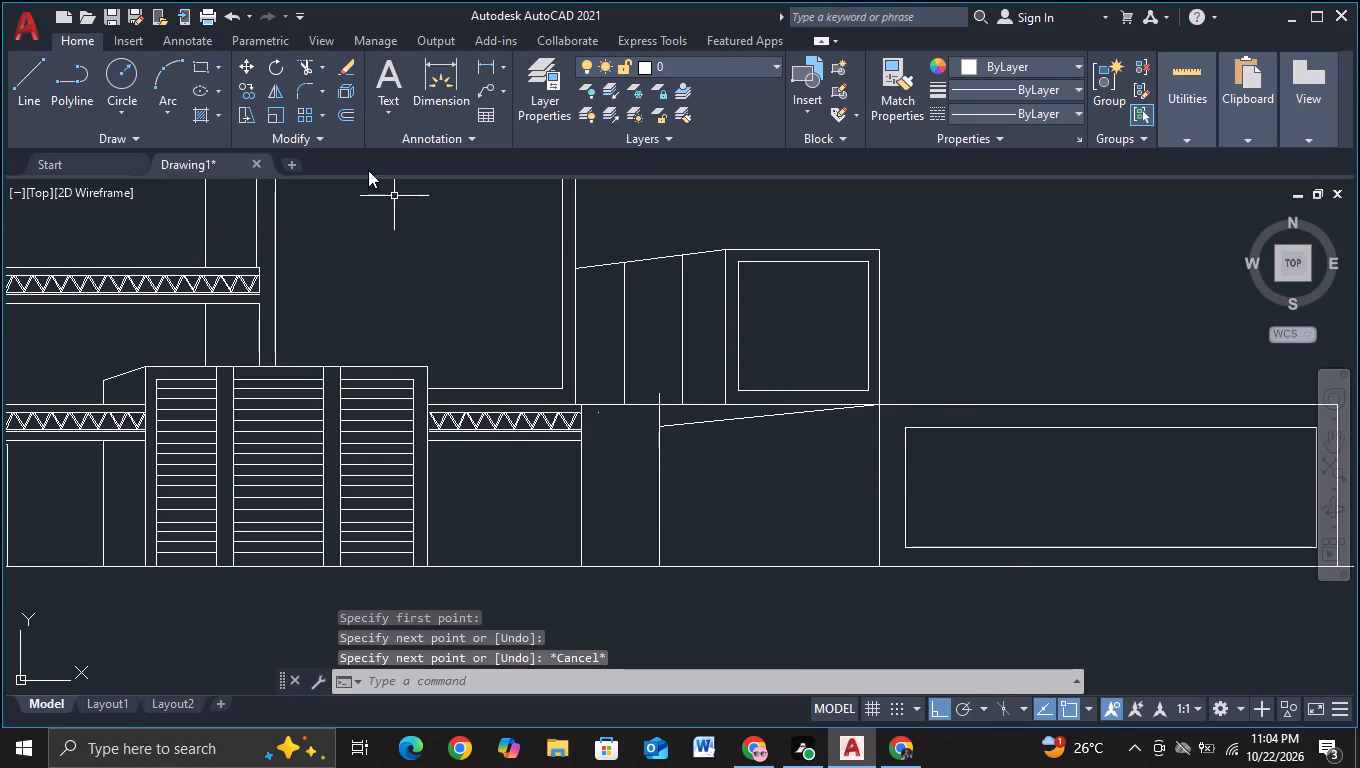
{"action": "left_click", "coordinate": [296, 69]}
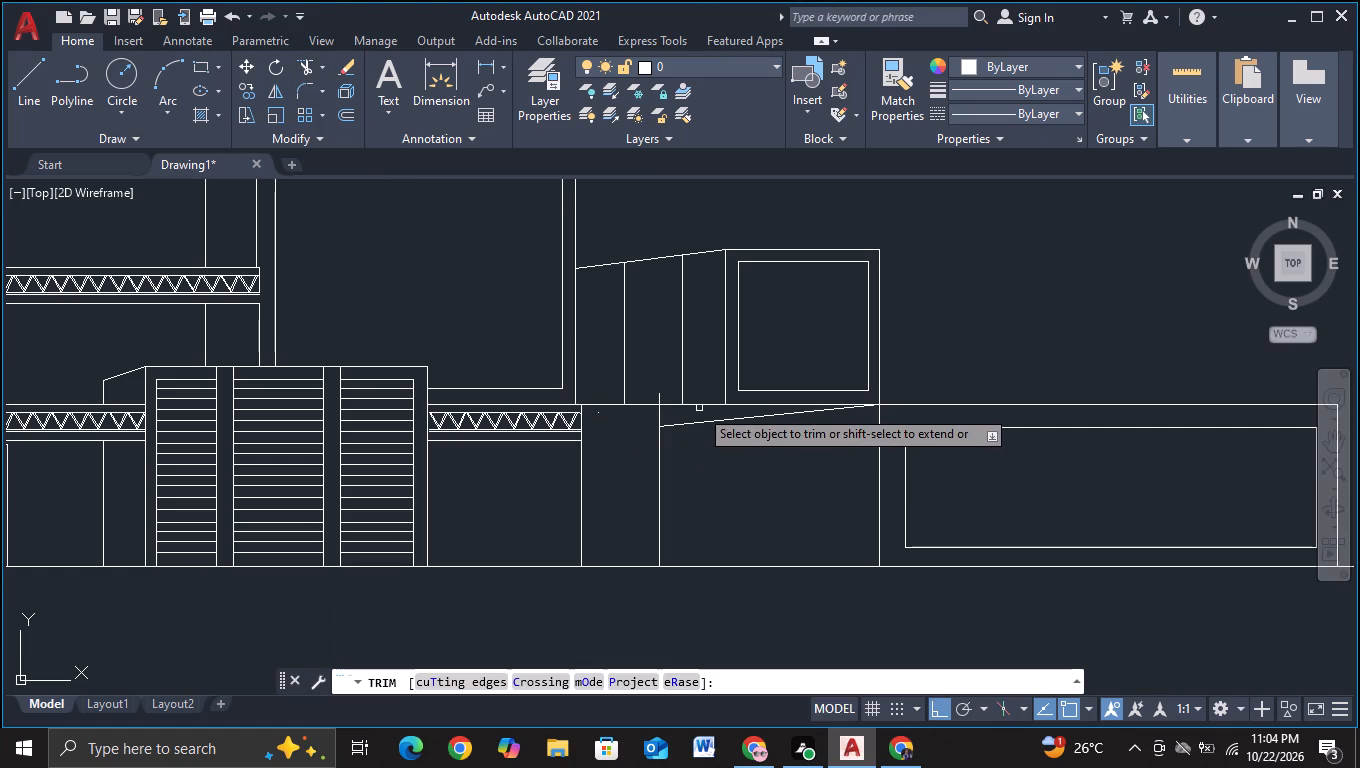
{"action": "left_click", "coordinate": [662, 394]}
{"action": "scroll", "coordinate": [767, 586], "scroll_direction": "down", "scroll_amount": 2}
{"action": "middle_click_drag", "start_coordinate": [770, 606], "coordinate": [702, 524]}
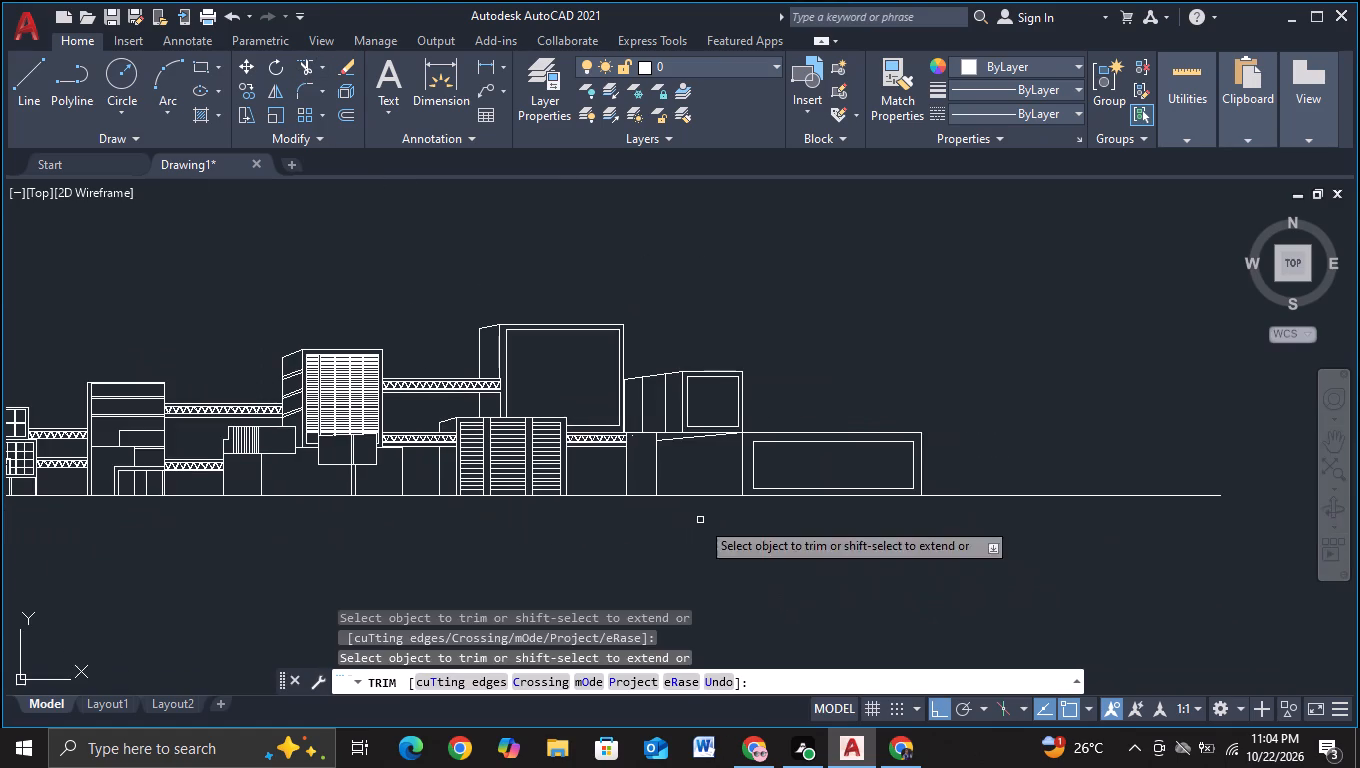
{"action": "key", "text": "Escape"}
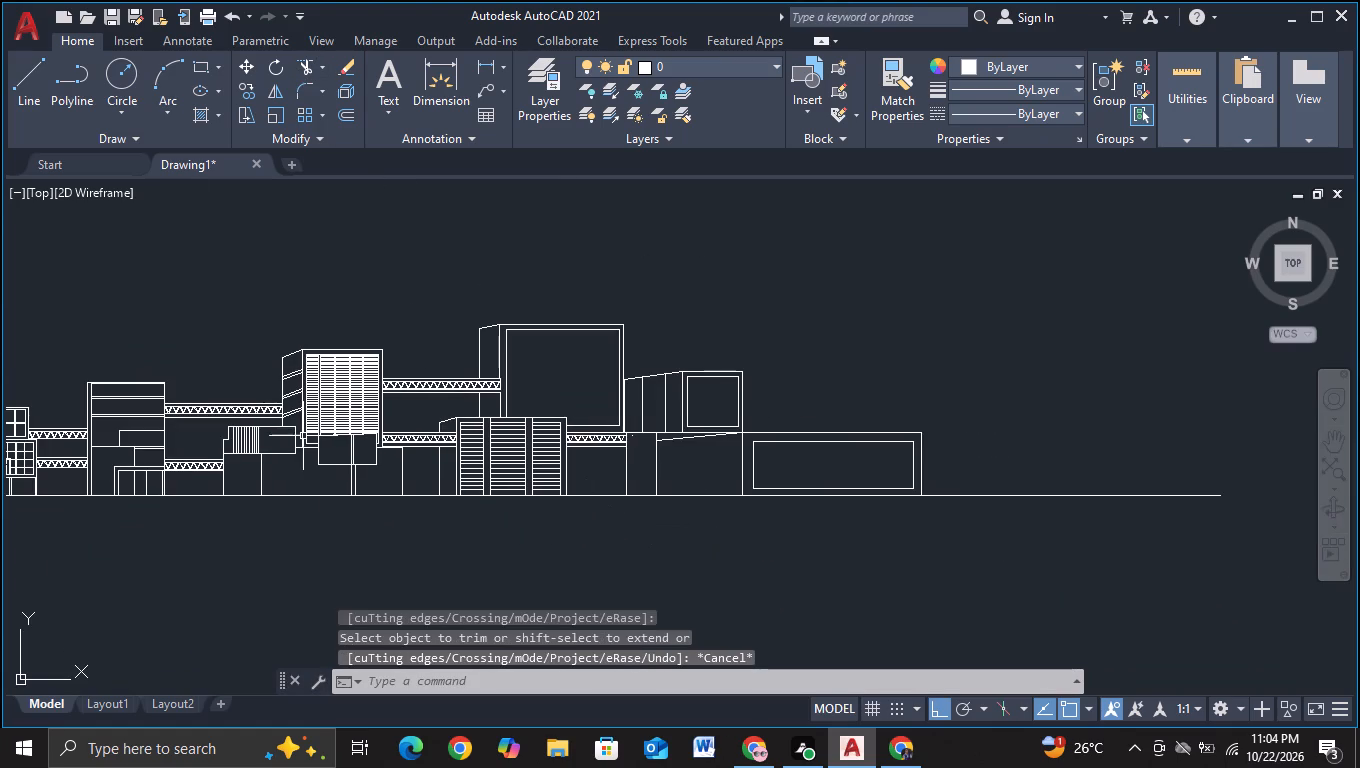
Copy the truss-end vertical horizontally toward the sloped side at about 2.5 units and, with object snap off, about 24 units.
{"action": "left_click", "coordinate": [625, 473]}
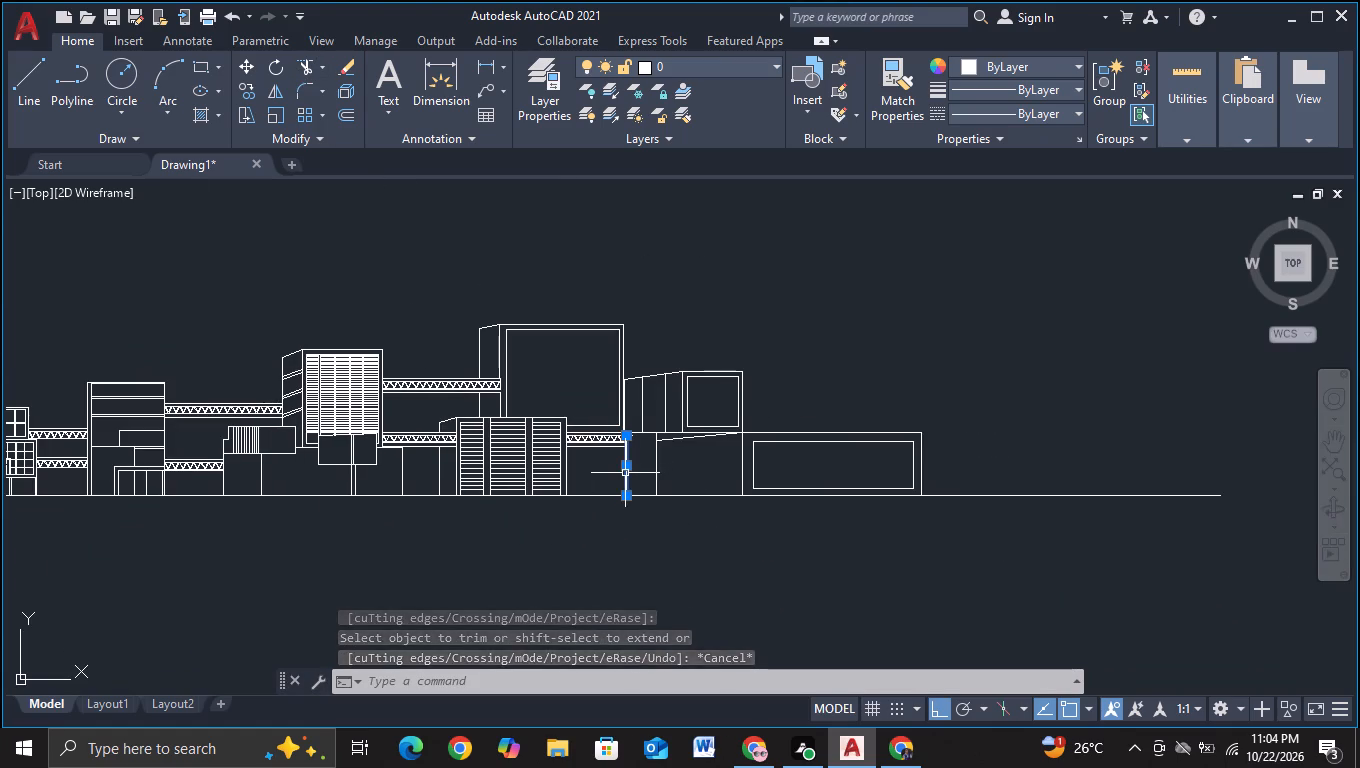
{"action": "key", "text": "c"}
{"action": "left_click", "coordinate": [709, 532]}
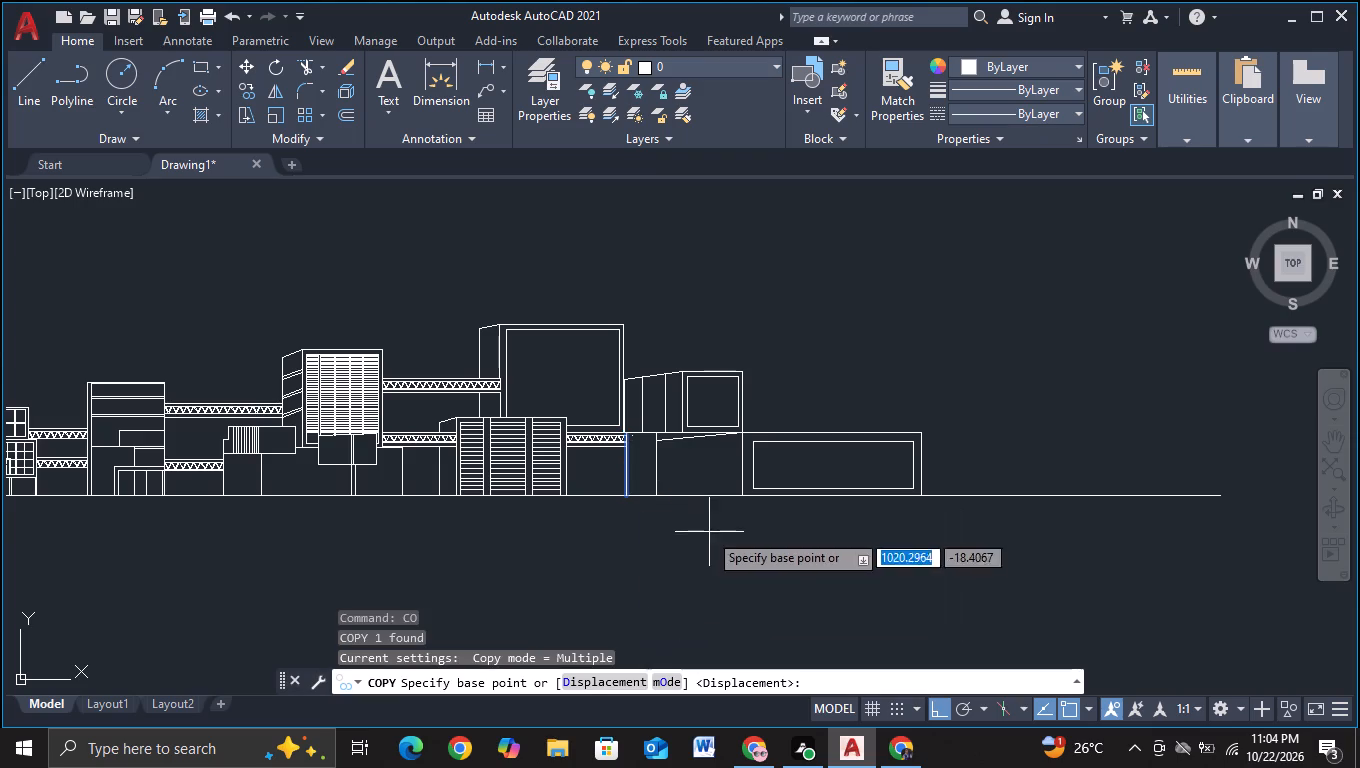
{"action": "scroll", "coordinate": [628, 480], "scroll_direction": "up", "scroll_amount": 3}
{"action": "left_click", "coordinate": [628, 480]}
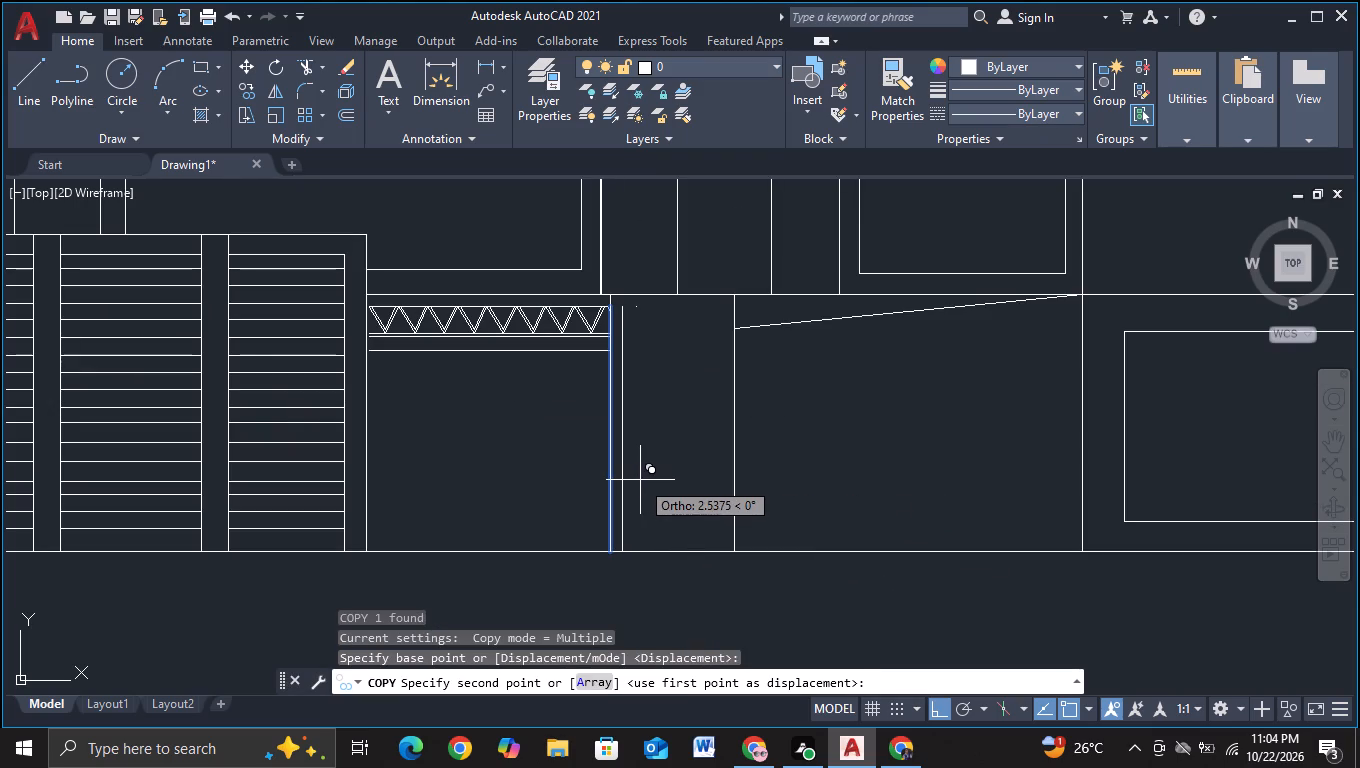
{"action": "left_click", "coordinate": [640, 480]}
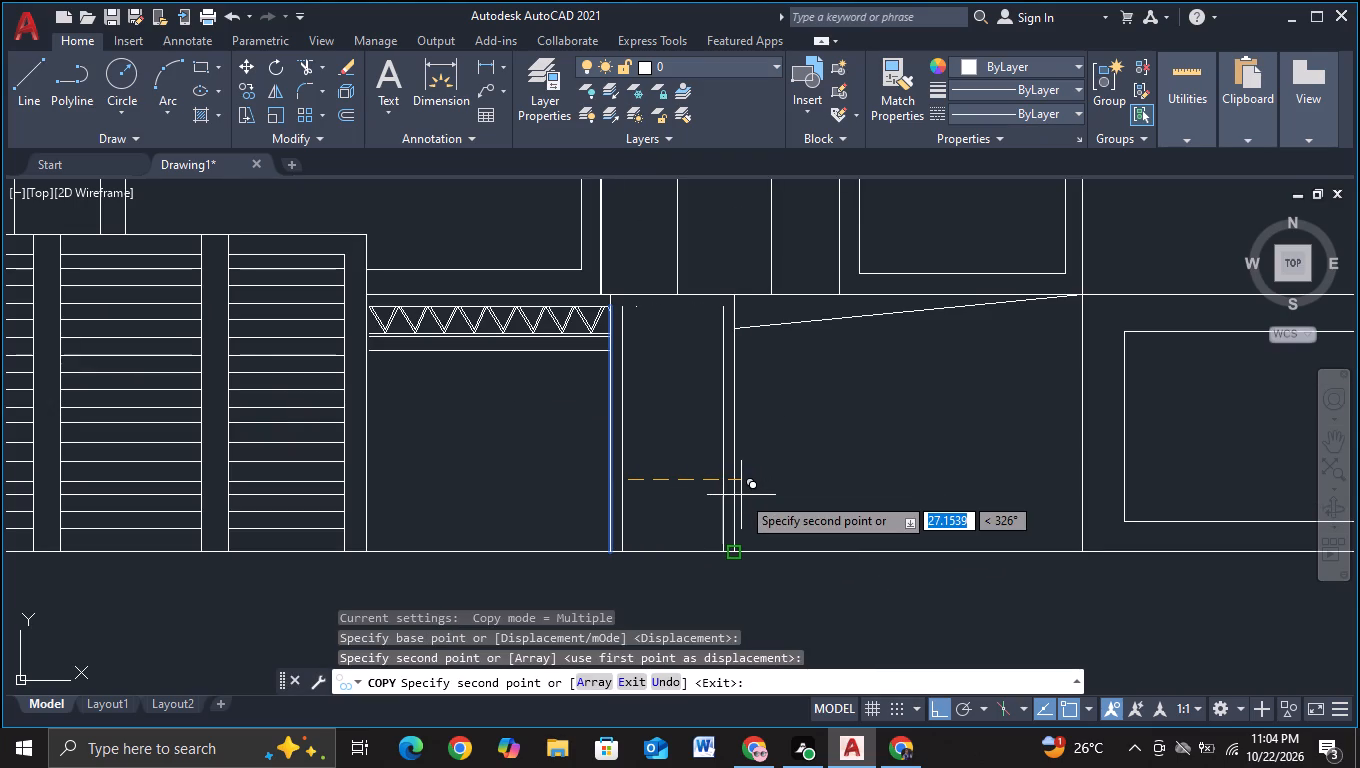
{"action": "key", "text": "F3"}
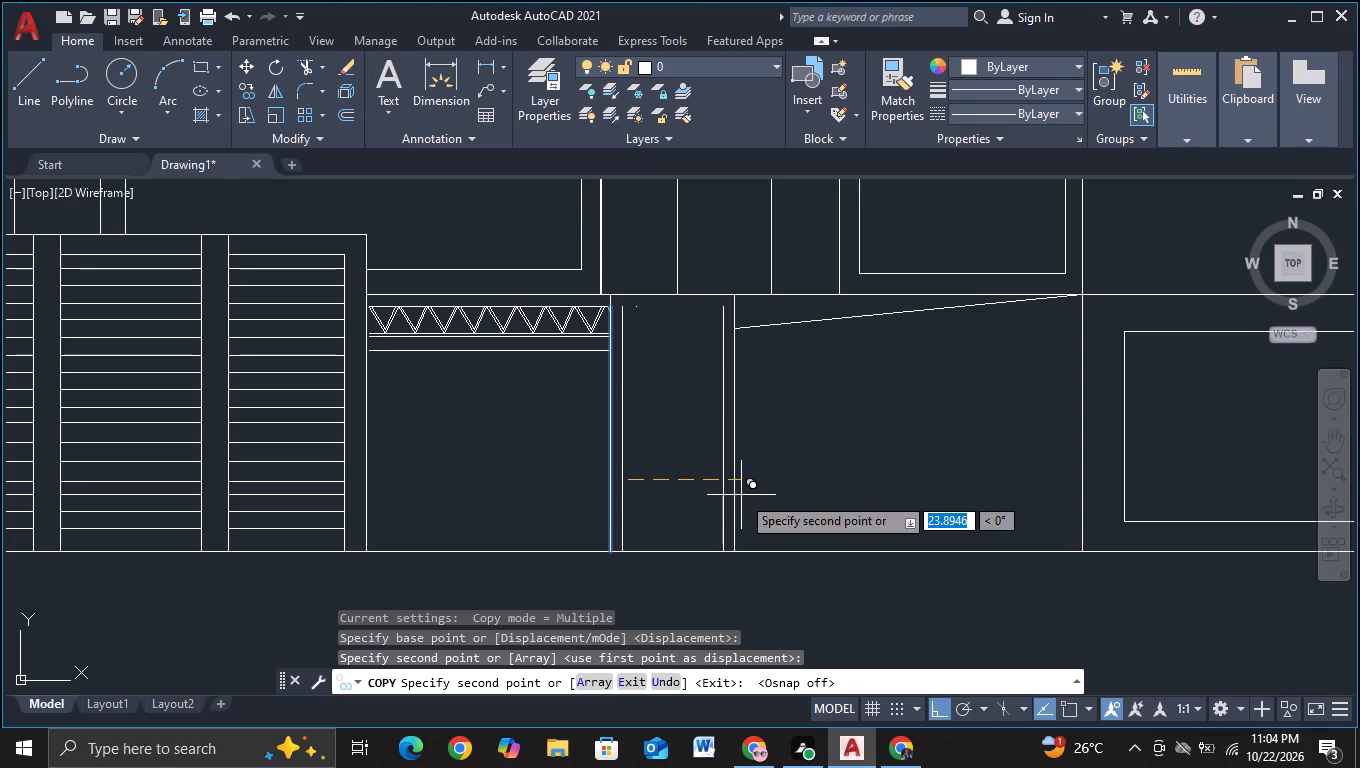
{"action": "left_click", "coordinate": [741, 495]}
{"action": "key", "text": "Escape"}
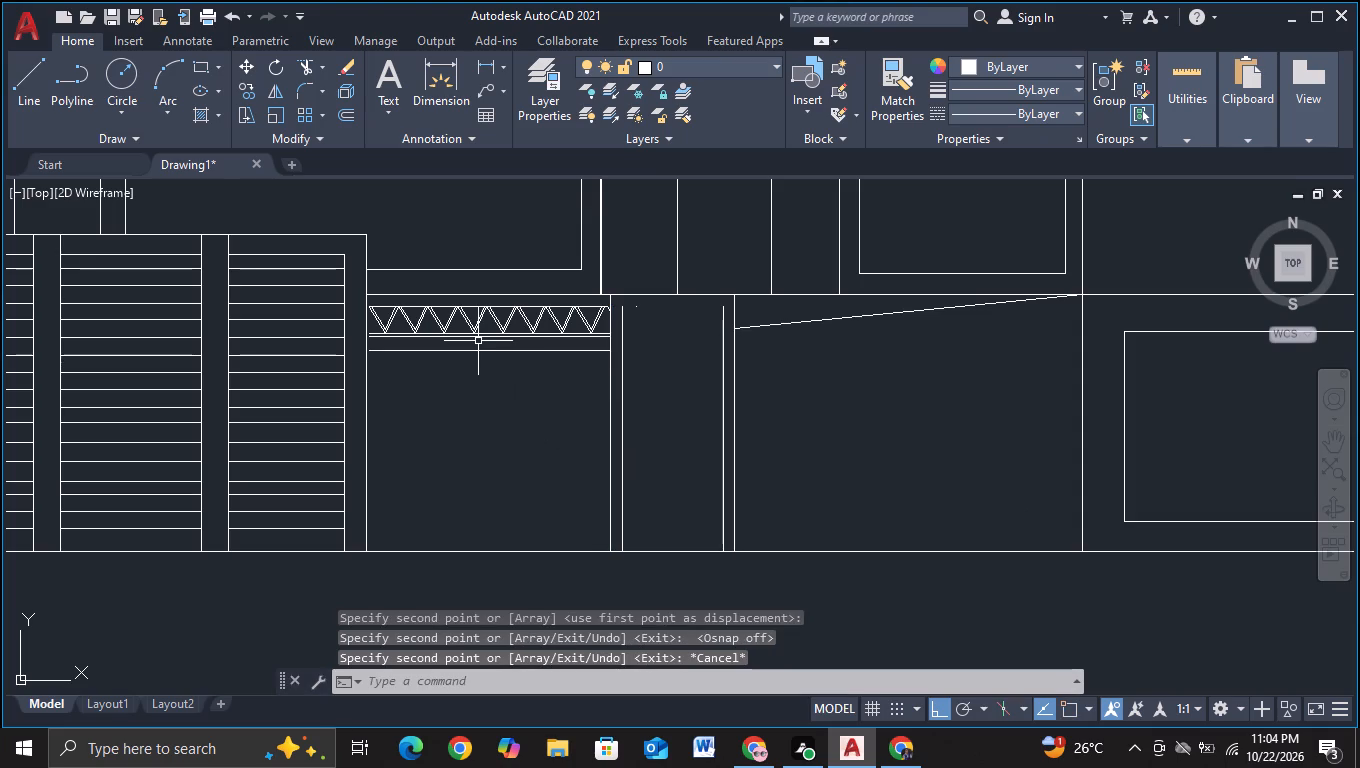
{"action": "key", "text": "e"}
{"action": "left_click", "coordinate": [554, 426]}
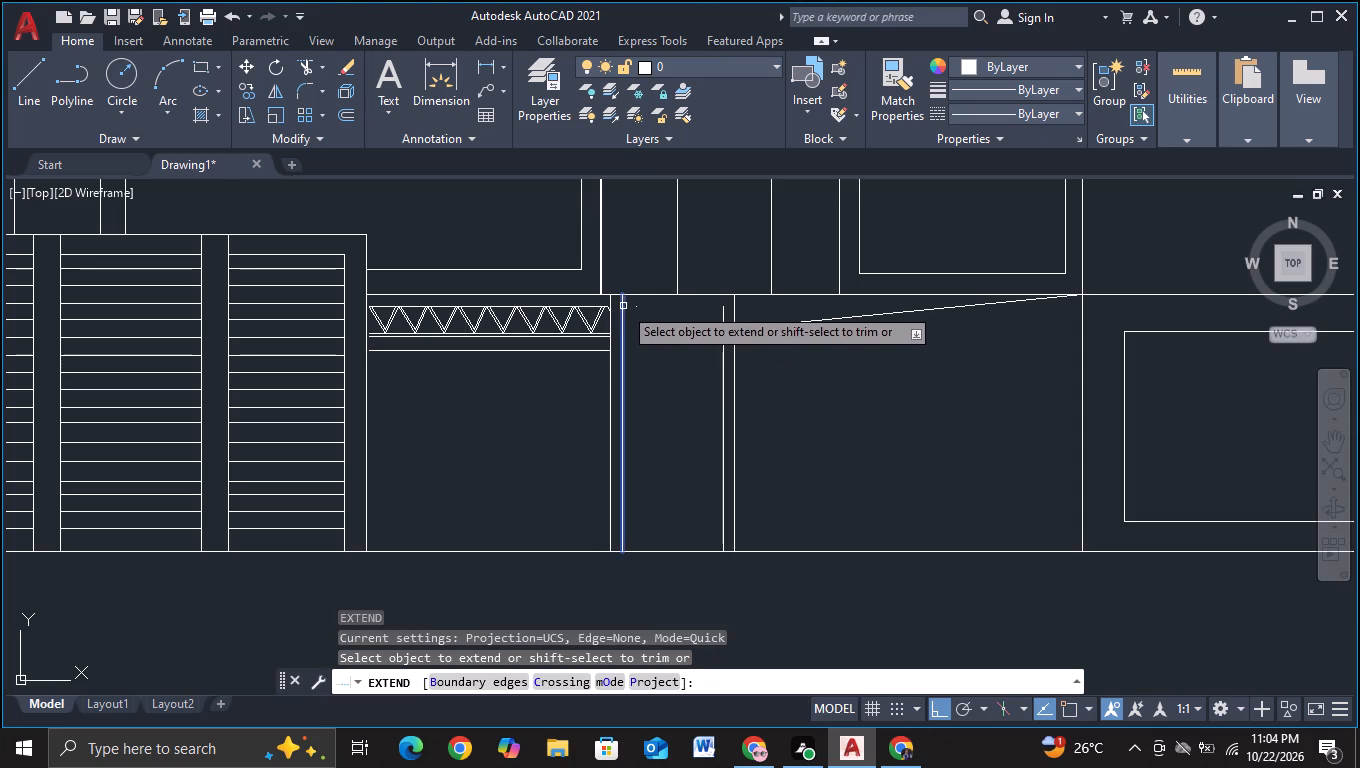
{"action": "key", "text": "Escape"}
With object snap on, draw a horizontal line joining the tops of the two copied verticals in the narrow bay.
{"action": "left_click", "coordinate": [44, 97]}
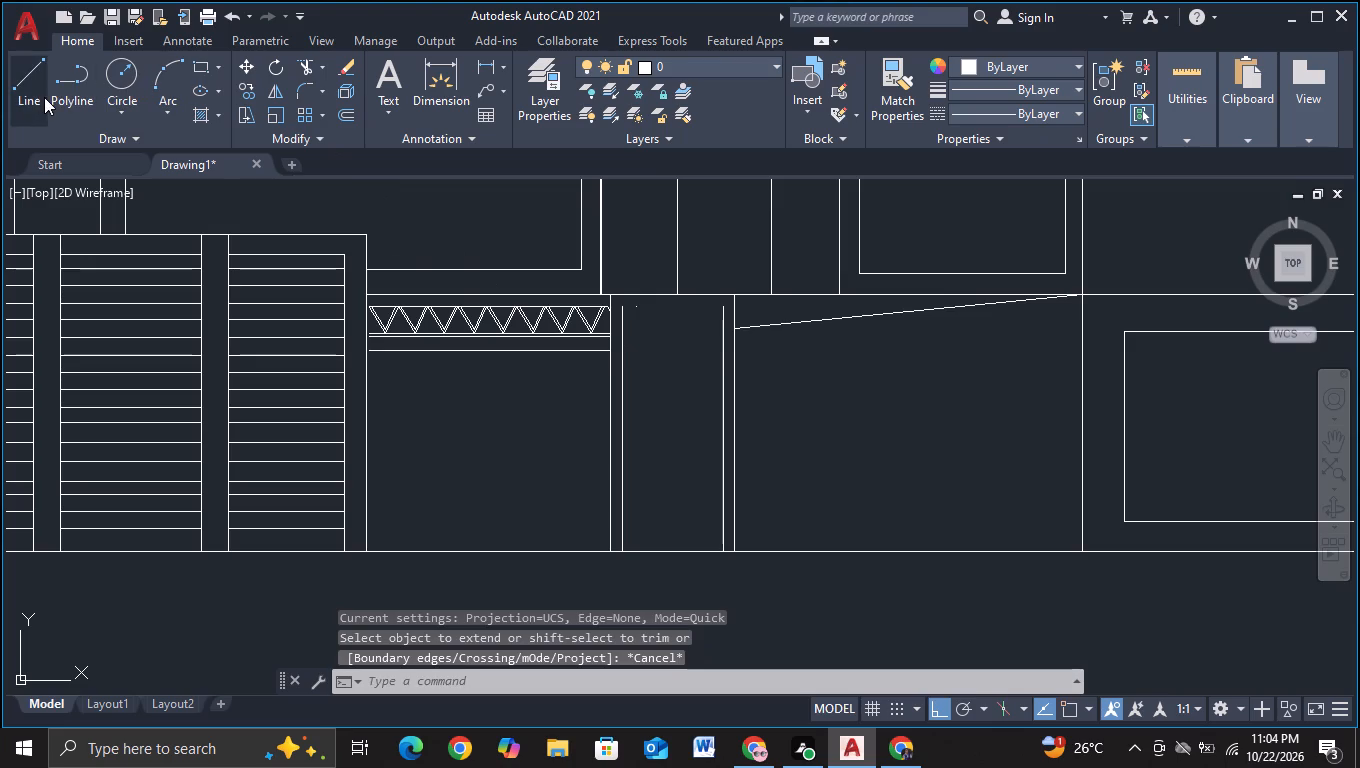
{"action": "key", "text": "F3"}
{"action": "left_click", "coordinate": [617, 304]}
{"action": "left_click", "coordinate": [725, 308]}
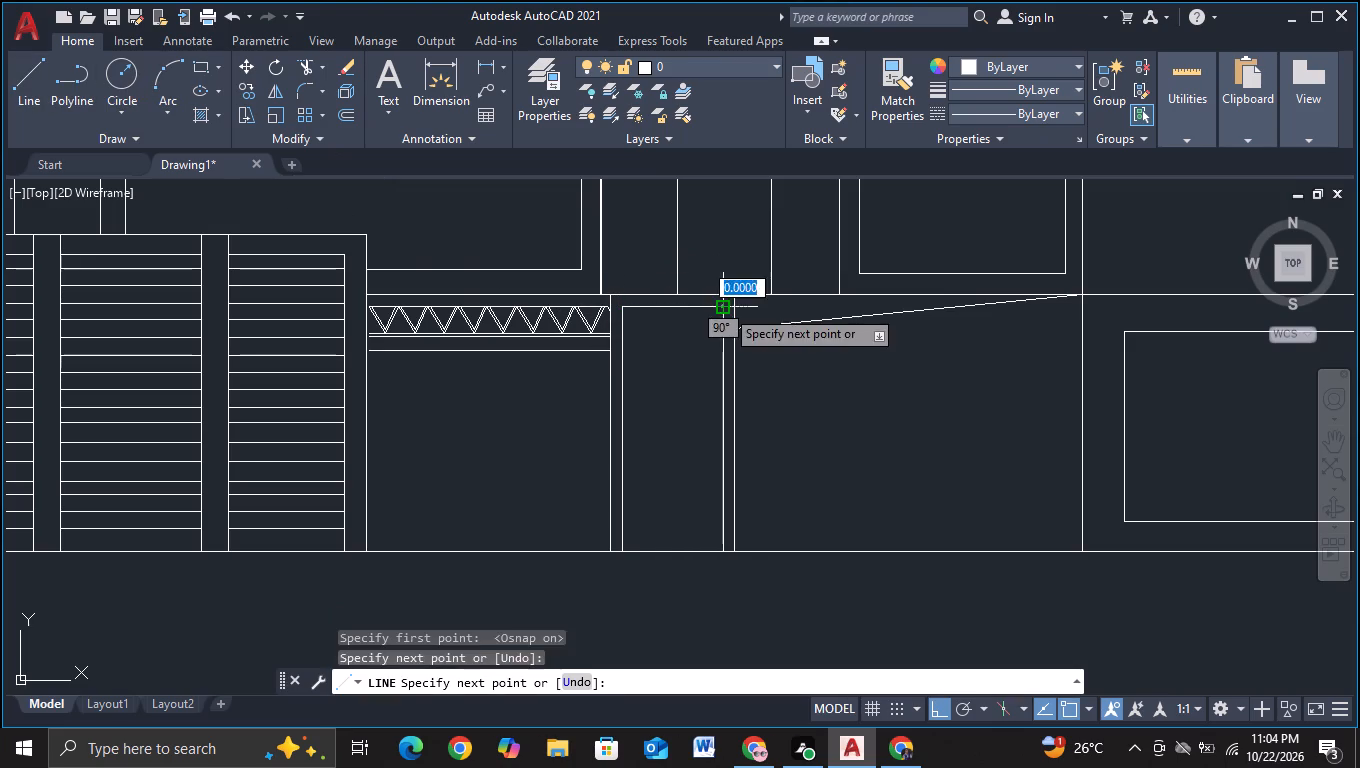
{"action": "key", "text": "Escape"}
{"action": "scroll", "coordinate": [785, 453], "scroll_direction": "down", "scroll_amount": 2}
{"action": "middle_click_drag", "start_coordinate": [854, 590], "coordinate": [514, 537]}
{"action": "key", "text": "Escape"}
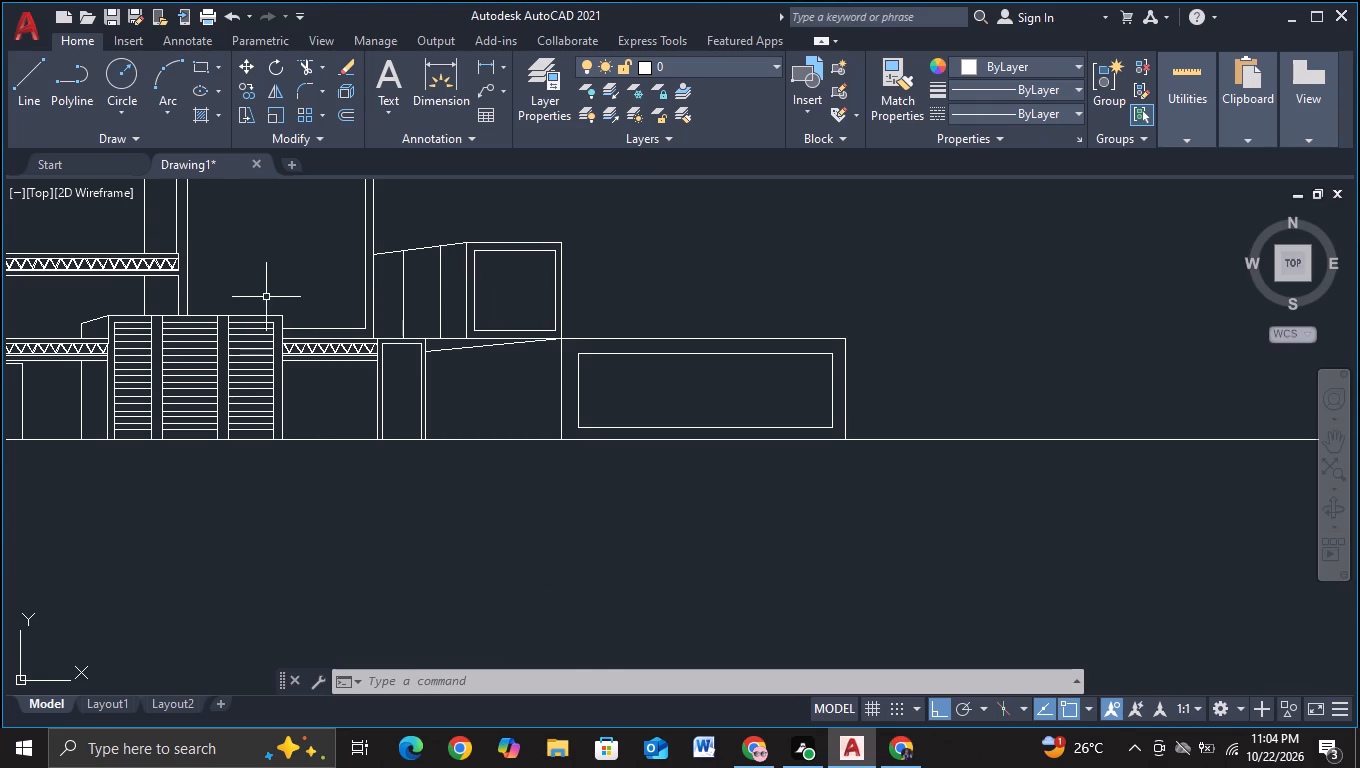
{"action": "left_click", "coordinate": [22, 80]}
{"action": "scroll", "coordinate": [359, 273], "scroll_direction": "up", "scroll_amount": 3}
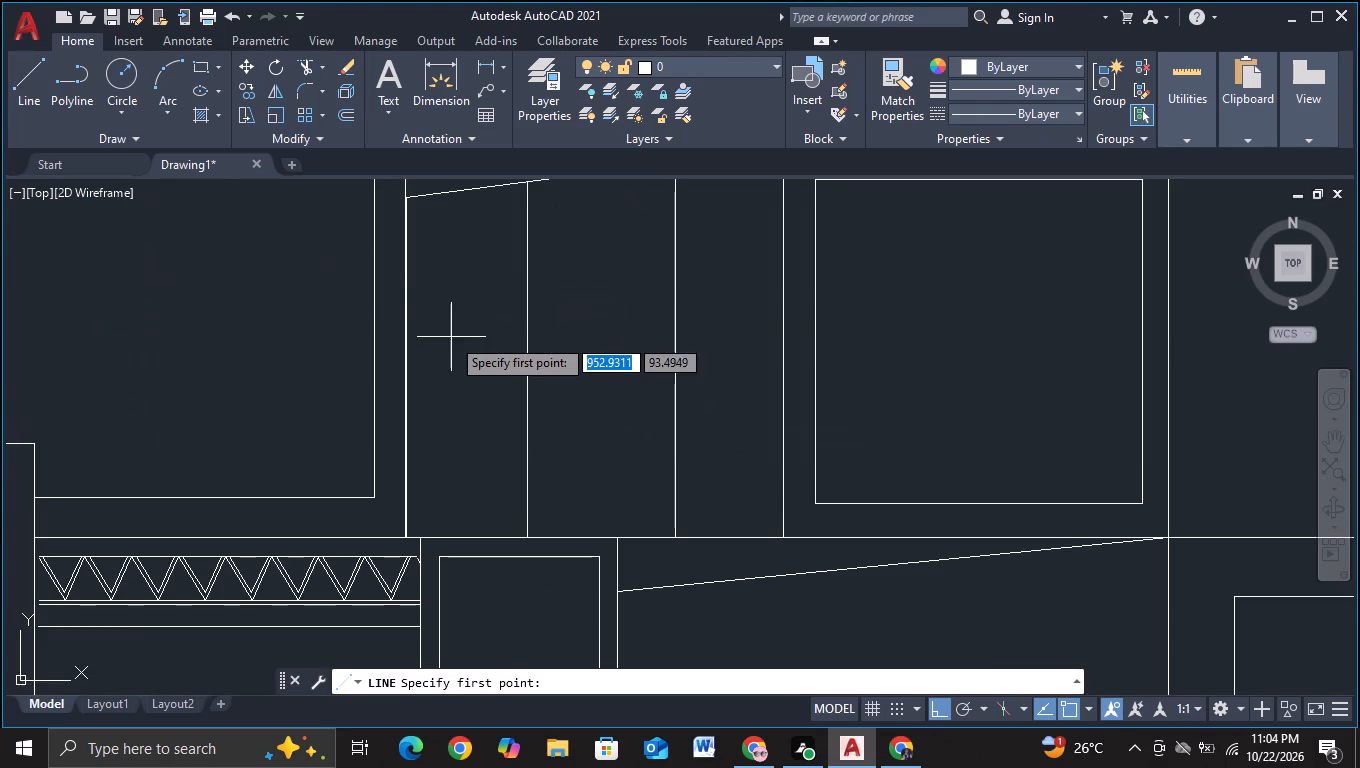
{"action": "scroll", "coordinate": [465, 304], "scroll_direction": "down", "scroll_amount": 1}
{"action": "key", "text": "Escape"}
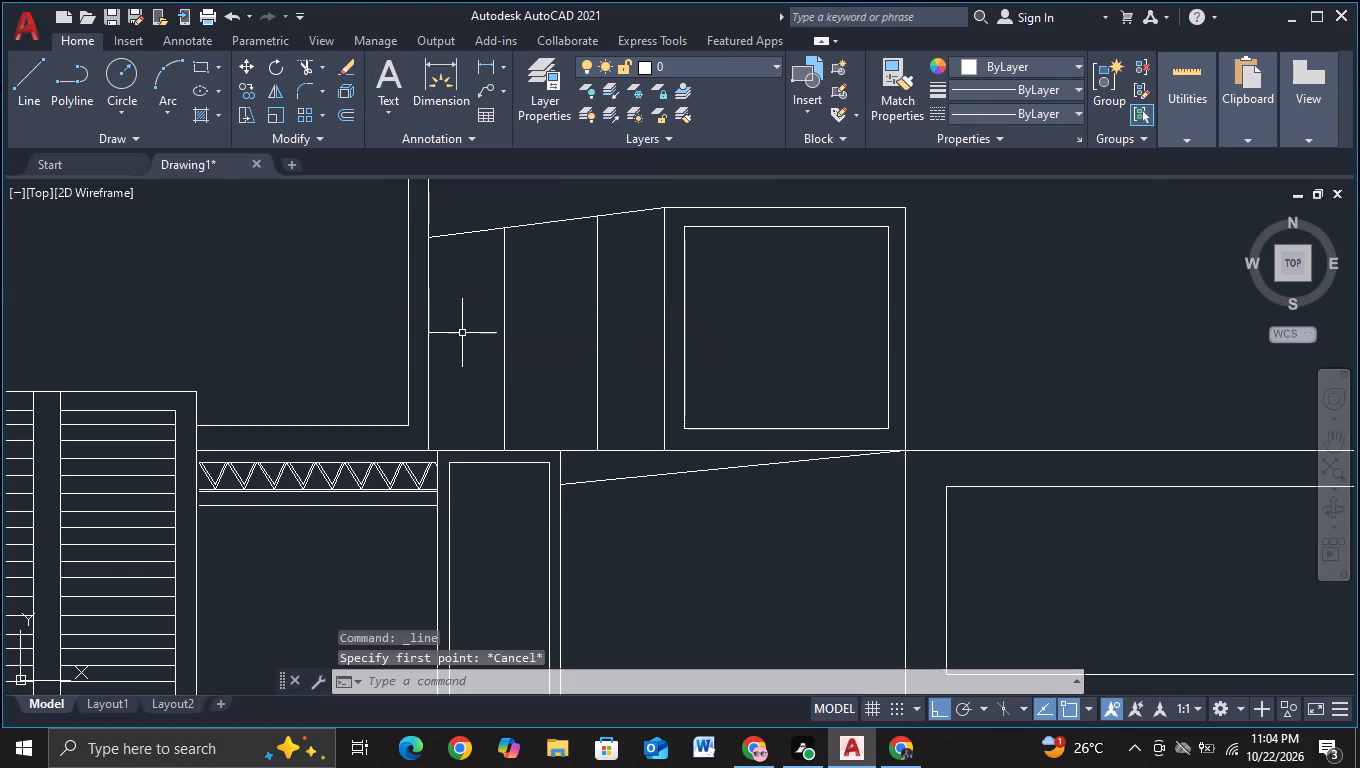
With object snap off, copy the upper side bay's sloped top line straight down as two close pairs, from about 11 to about 29 units below.
{"action": "left_click", "coordinate": [500, 230]}
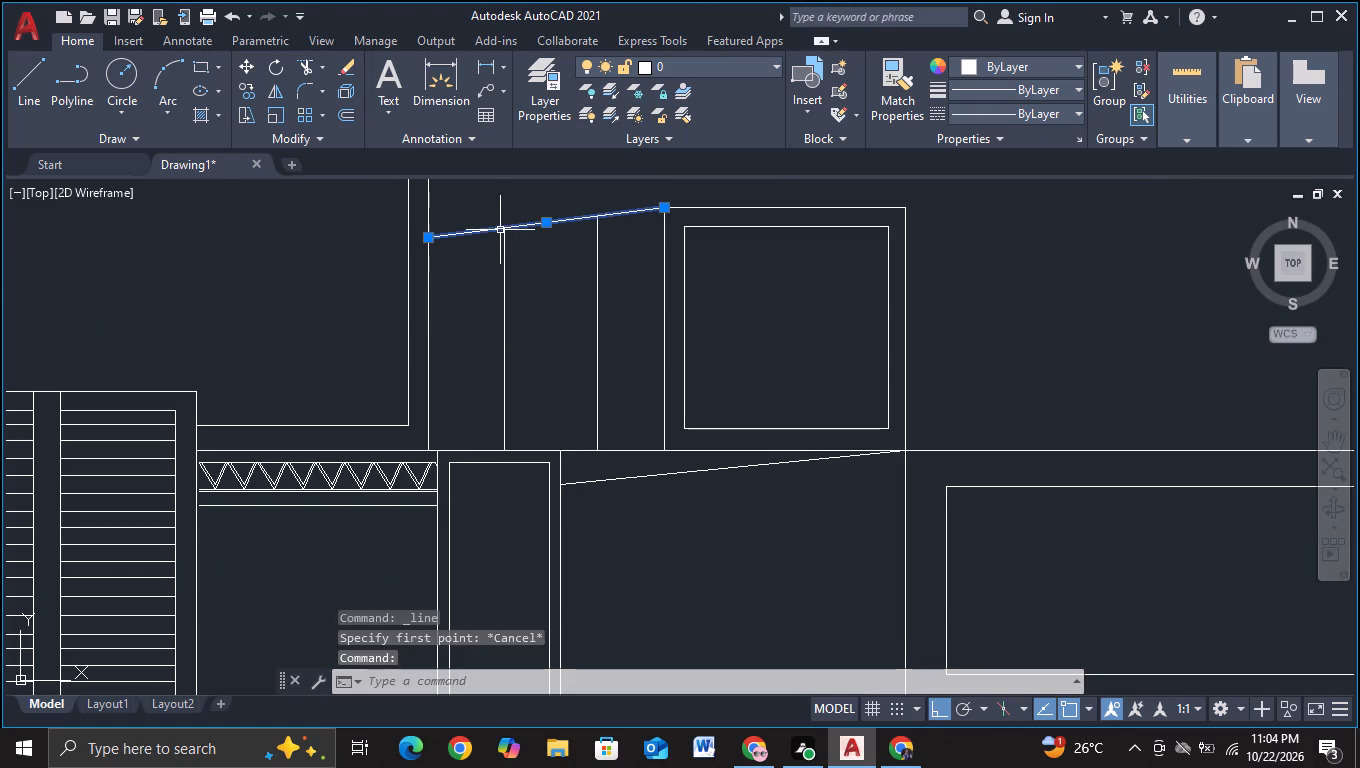
{"action": "key", "text": "x"}
{"action": "key", "text": "BackSpace"}
{"action": "key", "text": "c"}
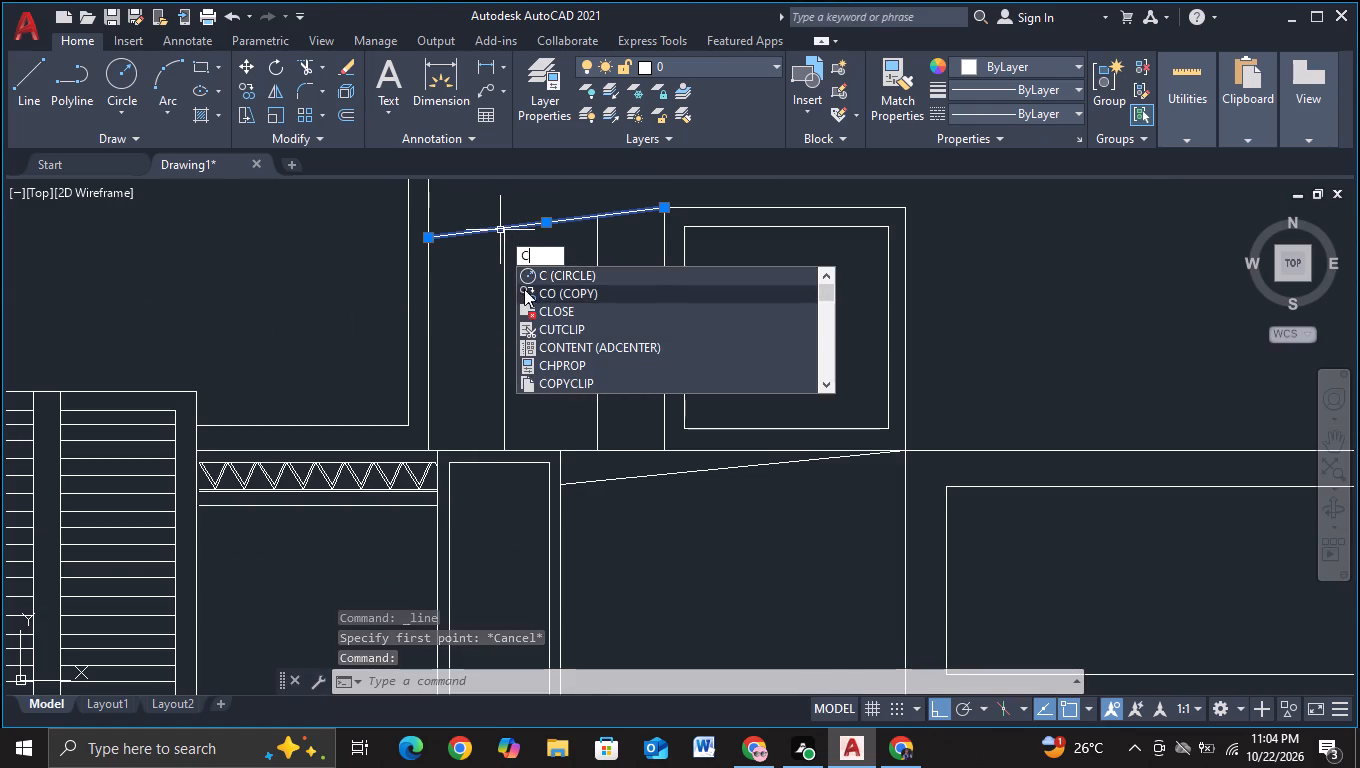
{"action": "left_click", "coordinate": [524, 289]}
{"action": "left_click", "coordinate": [516, 256]}
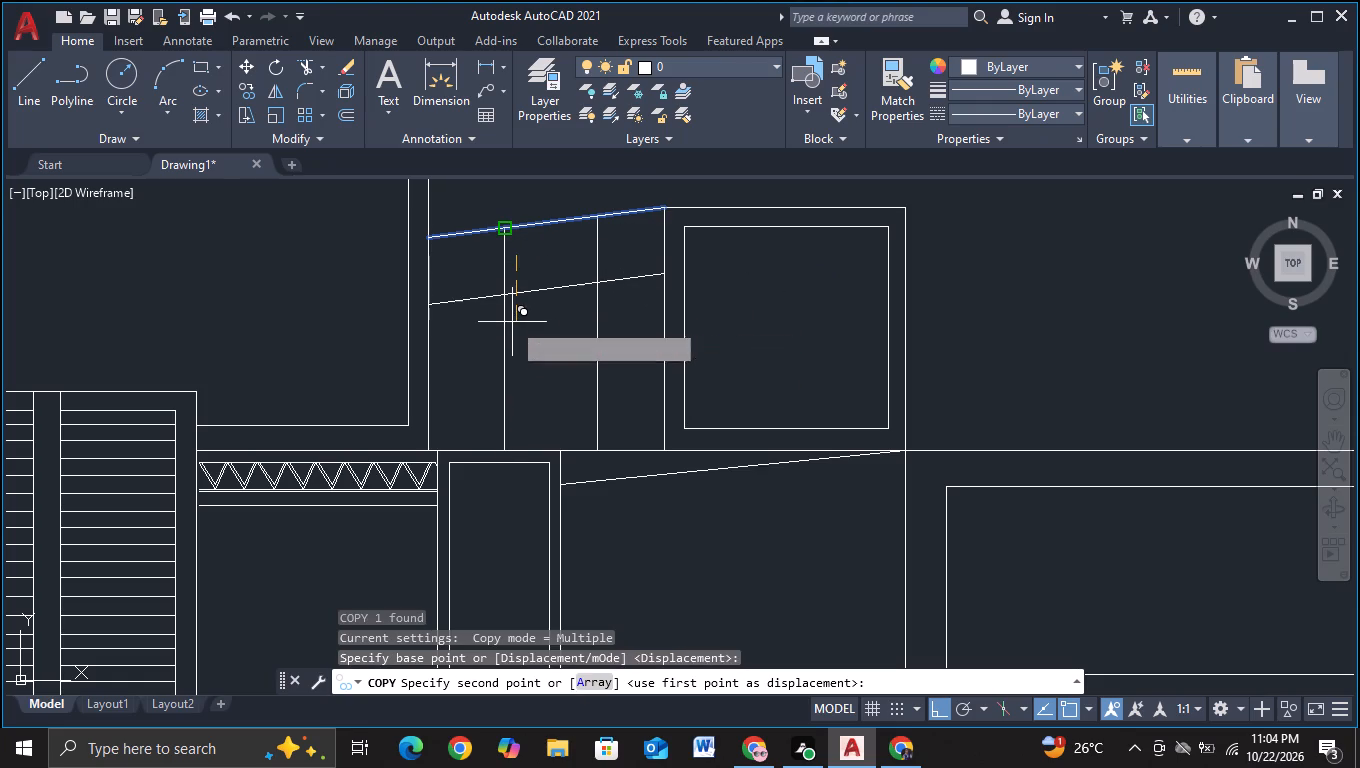
{"action": "key", "text": "F3"}
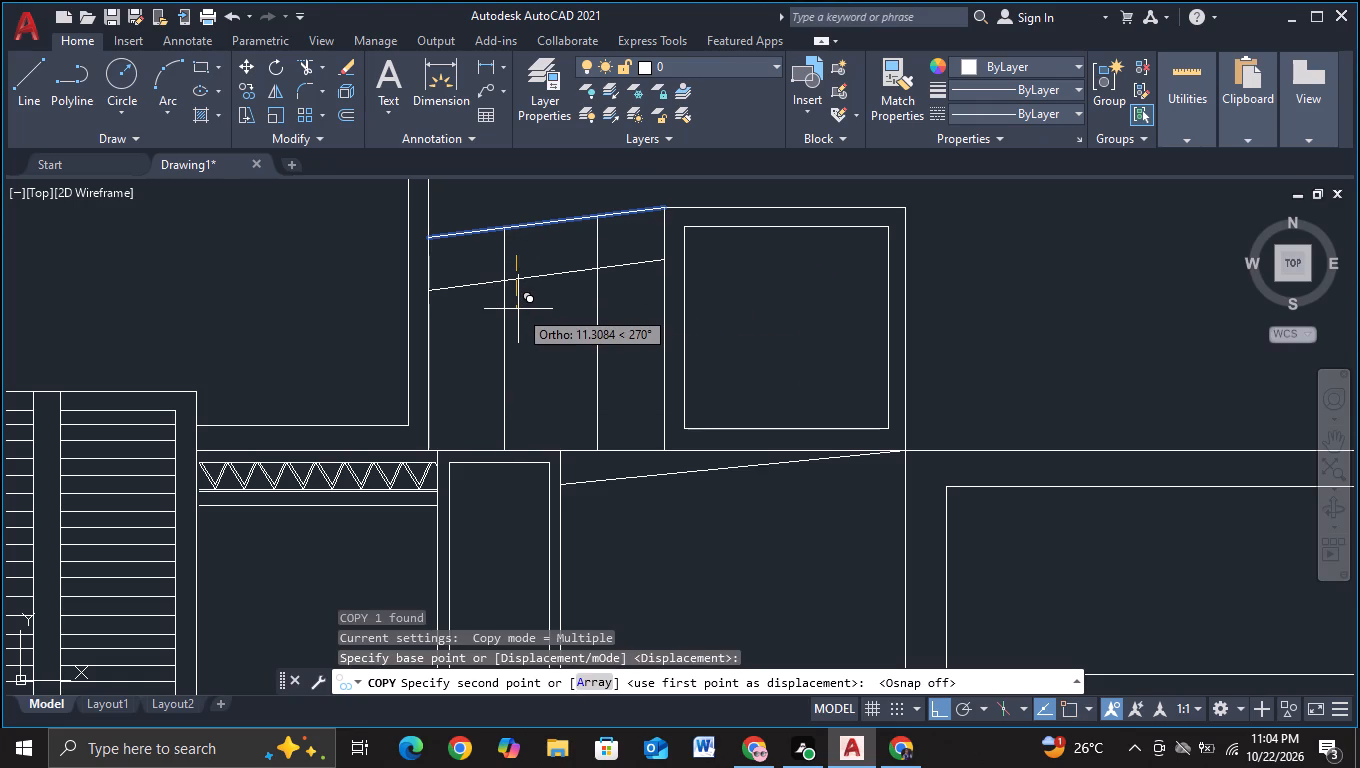
{"action": "left_click", "coordinate": [518, 309]}
{"action": "left_click", "coordinate": [518, 316]}
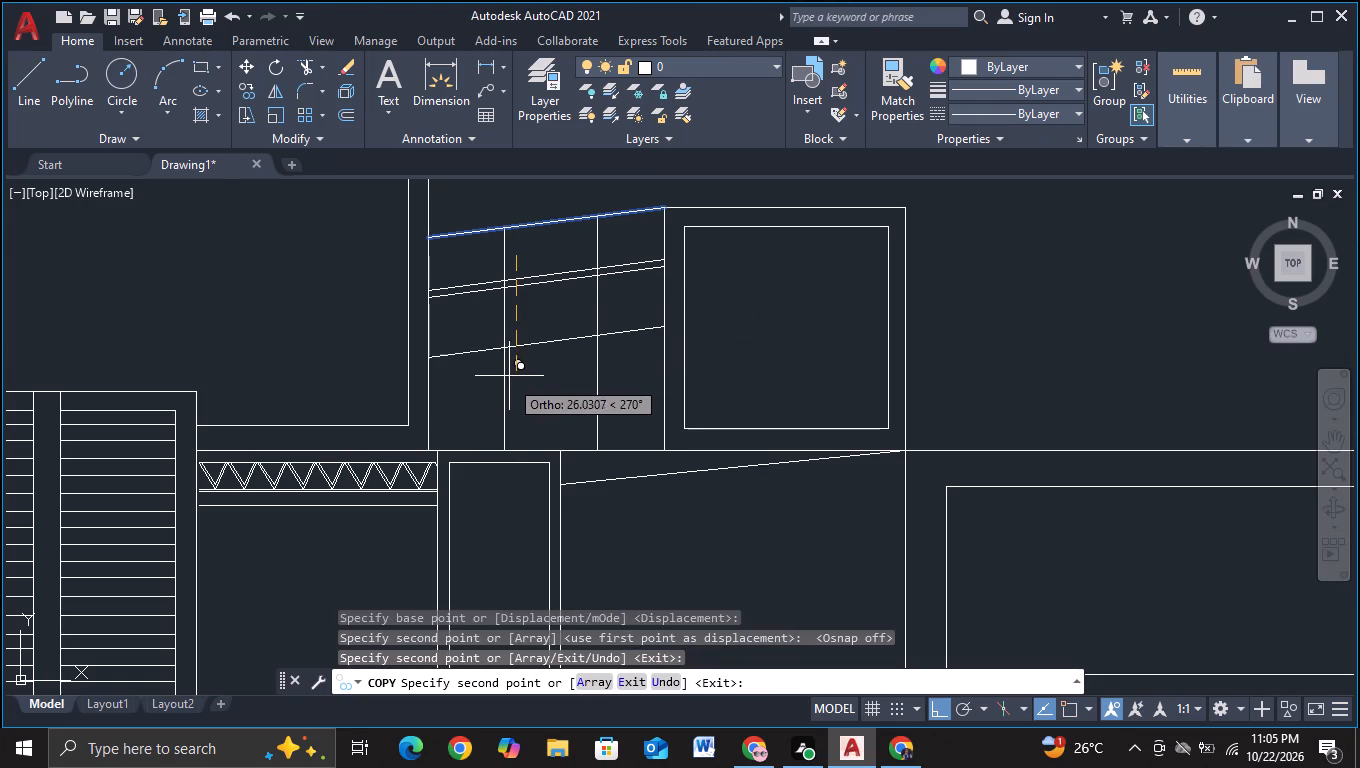
{"action": "left_click", "coordinate": [507, 384]}
{"action": "left_click", "coordinate": [505, 394]}
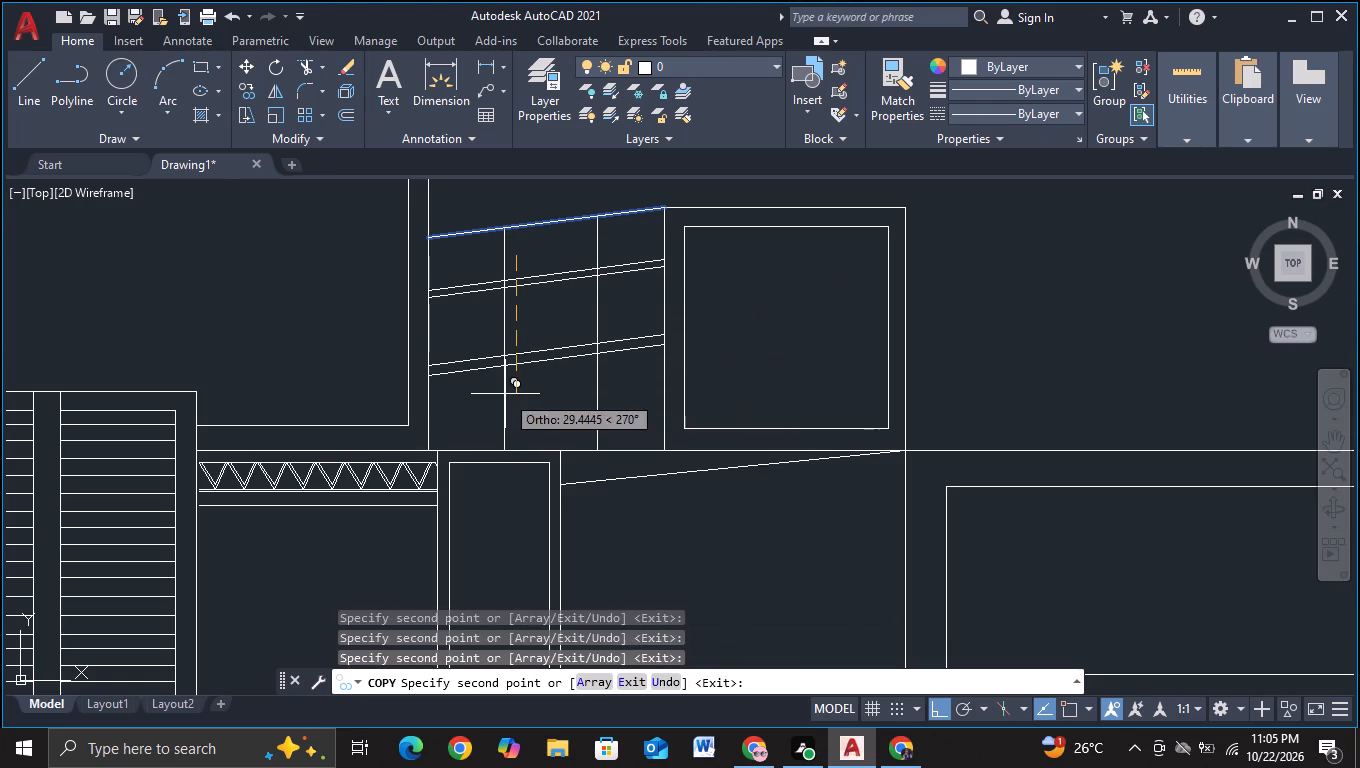
{"action": "key", "text": "Escape"}
Draw a horizontal line across the upper block's inner rectangle just below its top edge, trimming both ends to the rectangle's sides.
{"action": "left_click", "coordinate": [37, 101]}
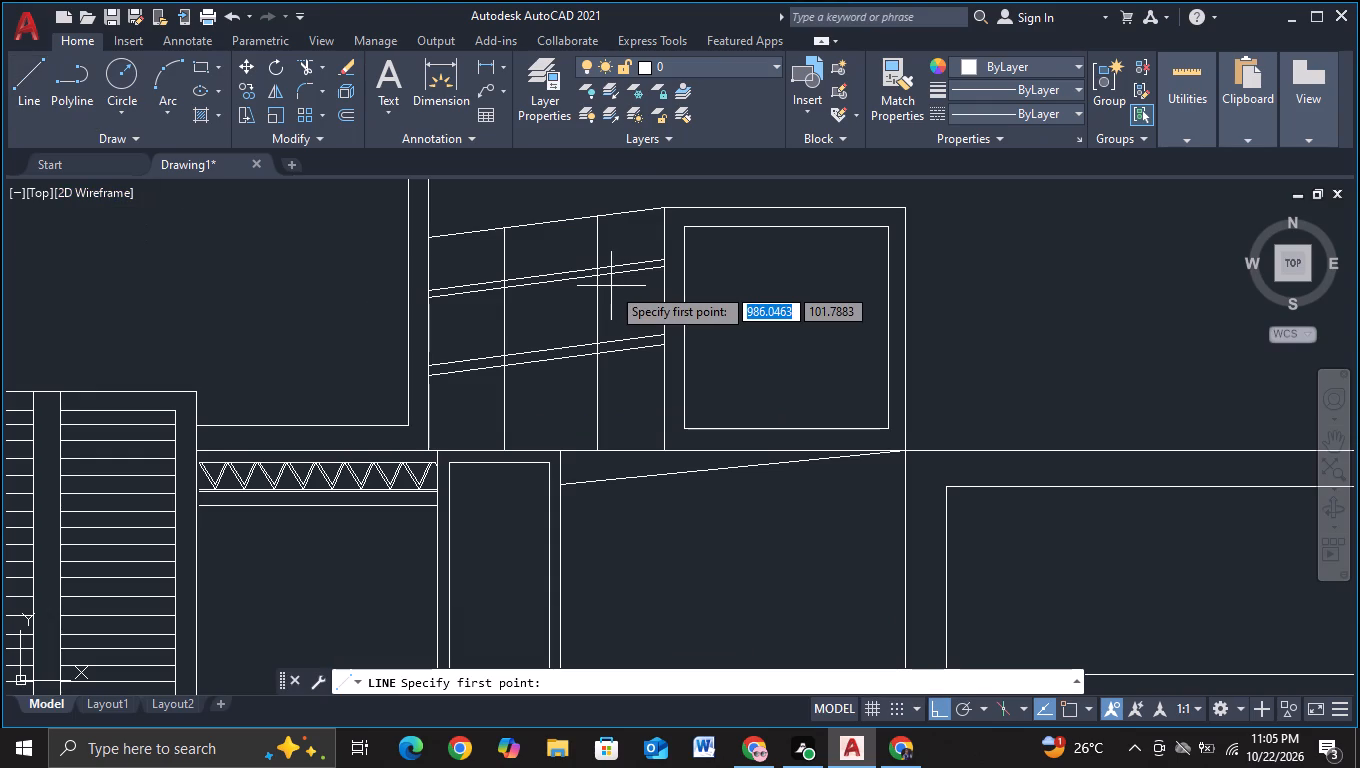
{"action": "scroll", "coordinate": [606, 287], "scroll_direction": "up", "scroll_amount": 1}
{"action": "middle_click_drag", "start_coordinate": [691, 308], "coordinate": [630, 471]}
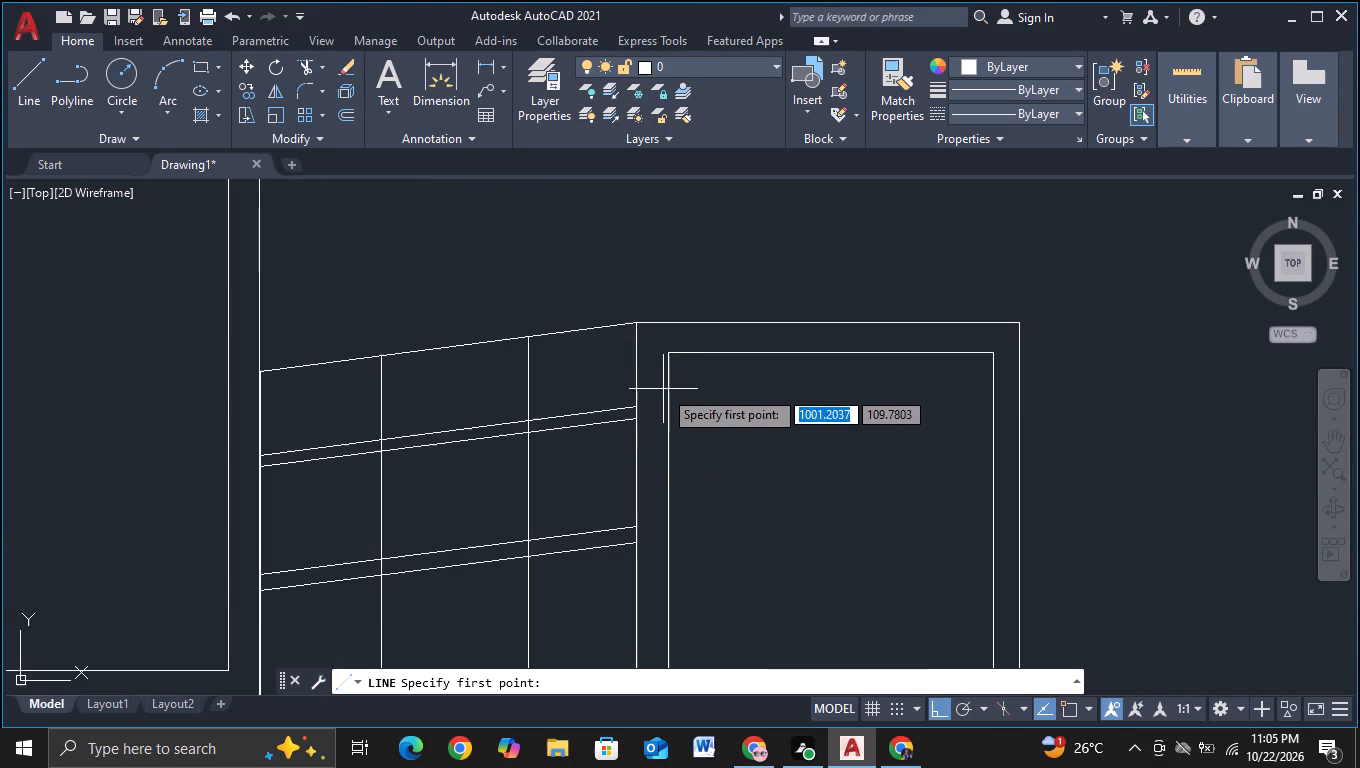
{"action": "left_click", "coordinate": [656, 389]}
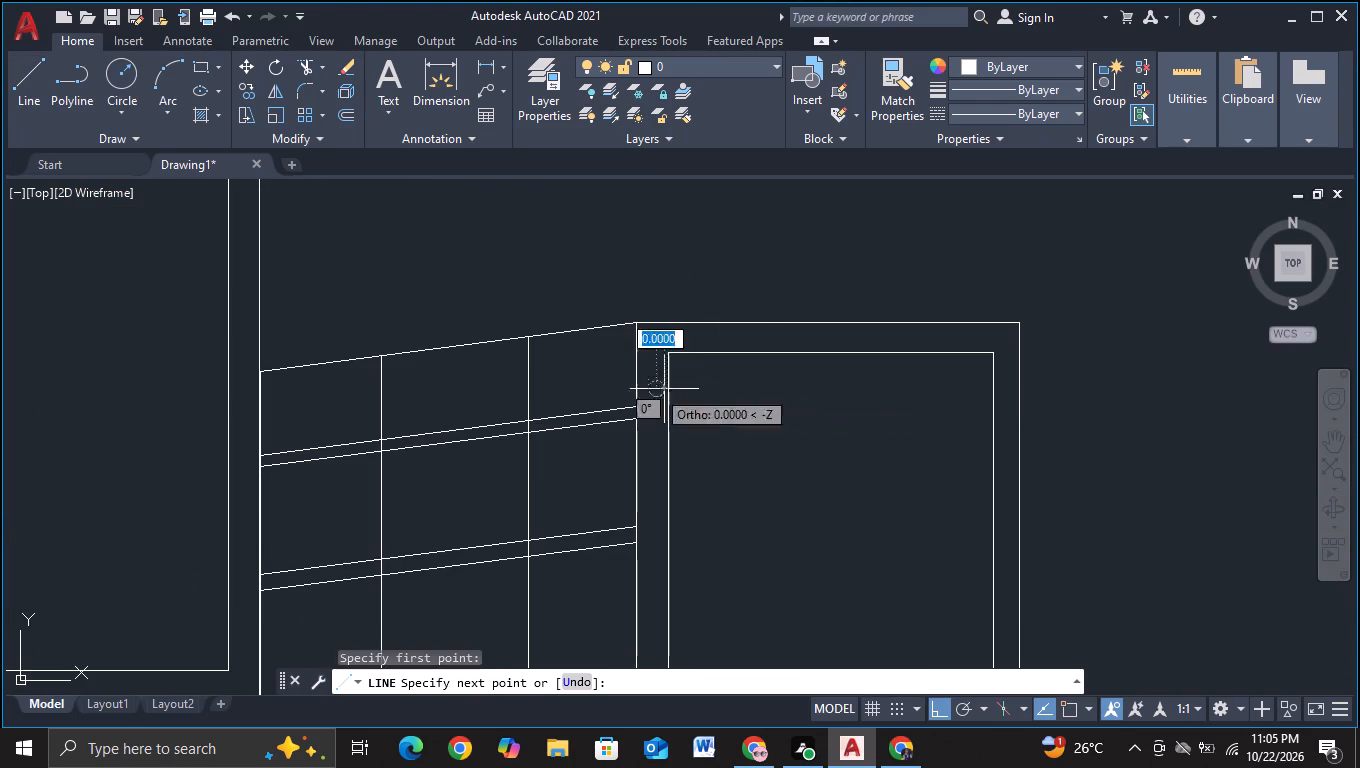
{"action": "left_click", "coordinate": [1011, 388]}
{"action": "key", "text": "Escape"}
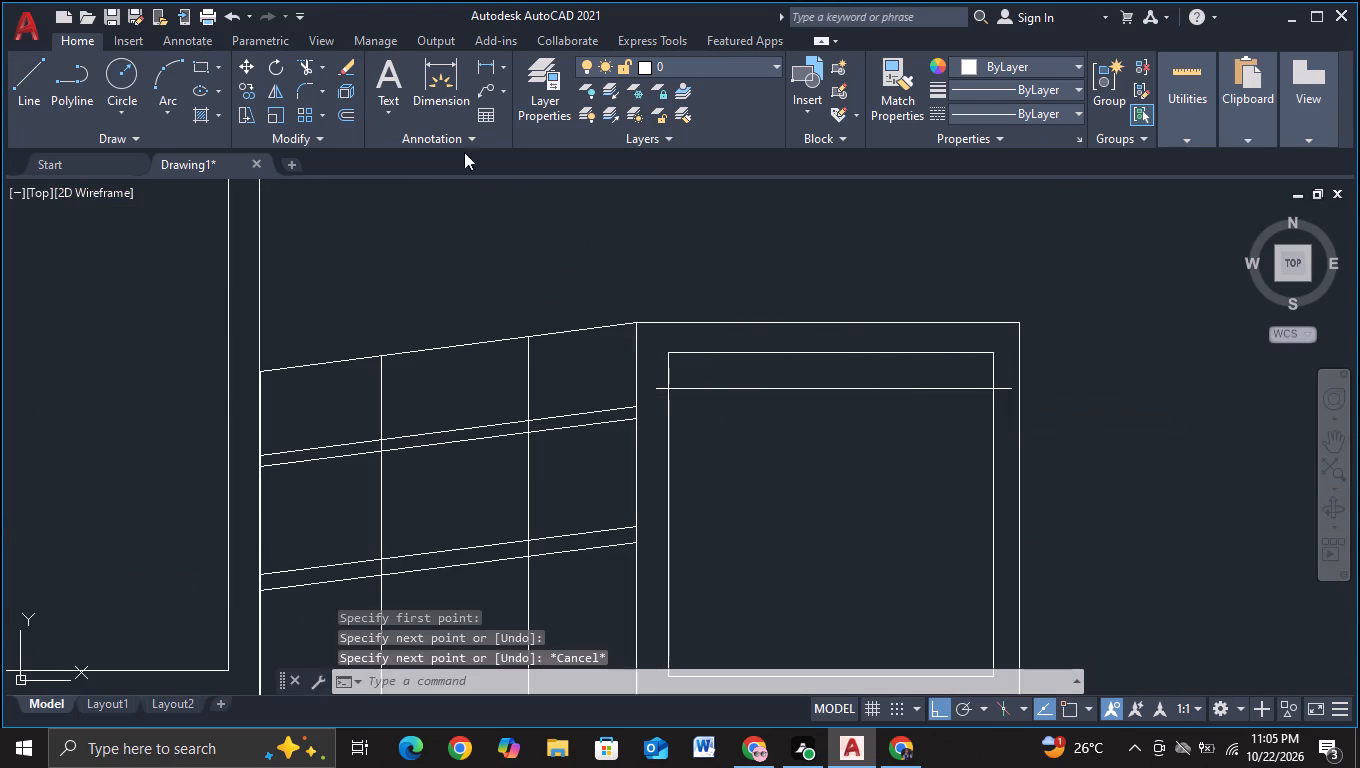
{"action": "left_click", "coordinate": [302, 59]}
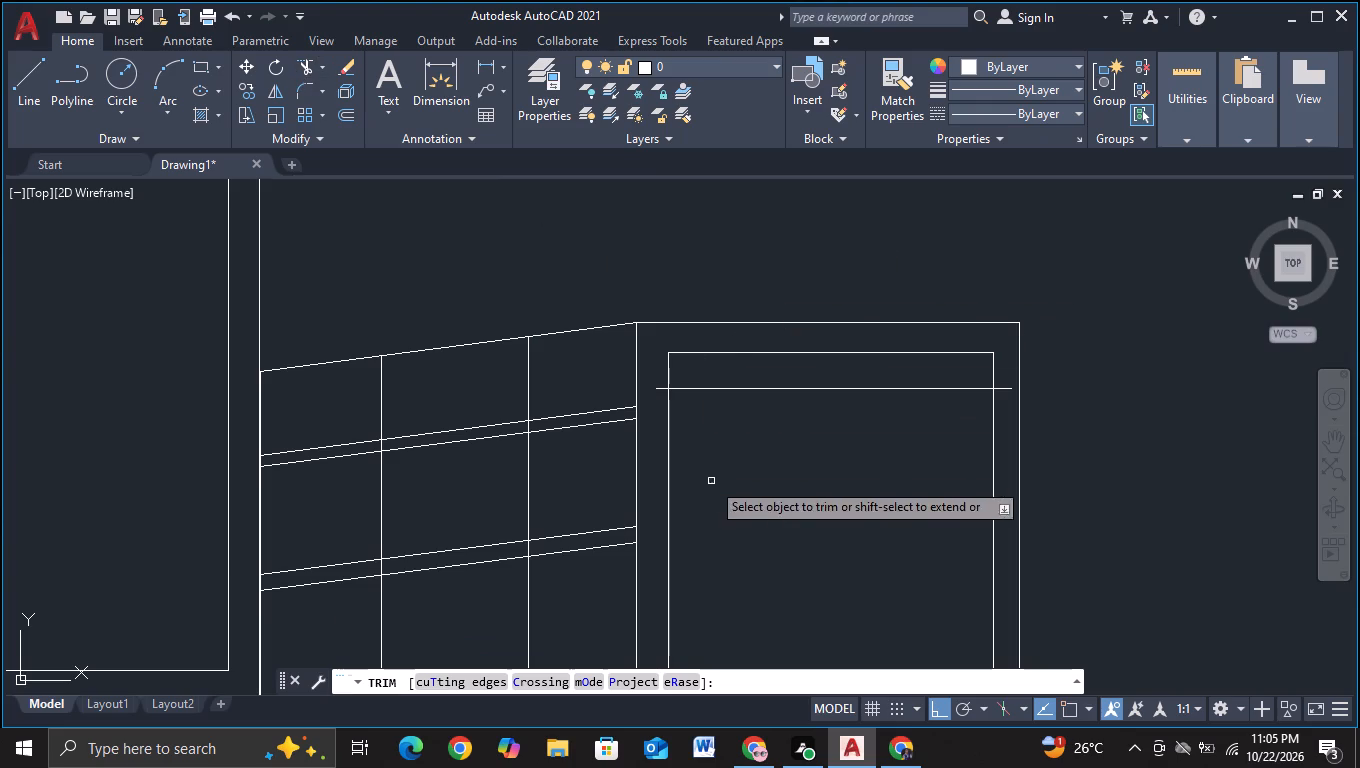
{"action": "left_click", "coordinate": [654, 389]}
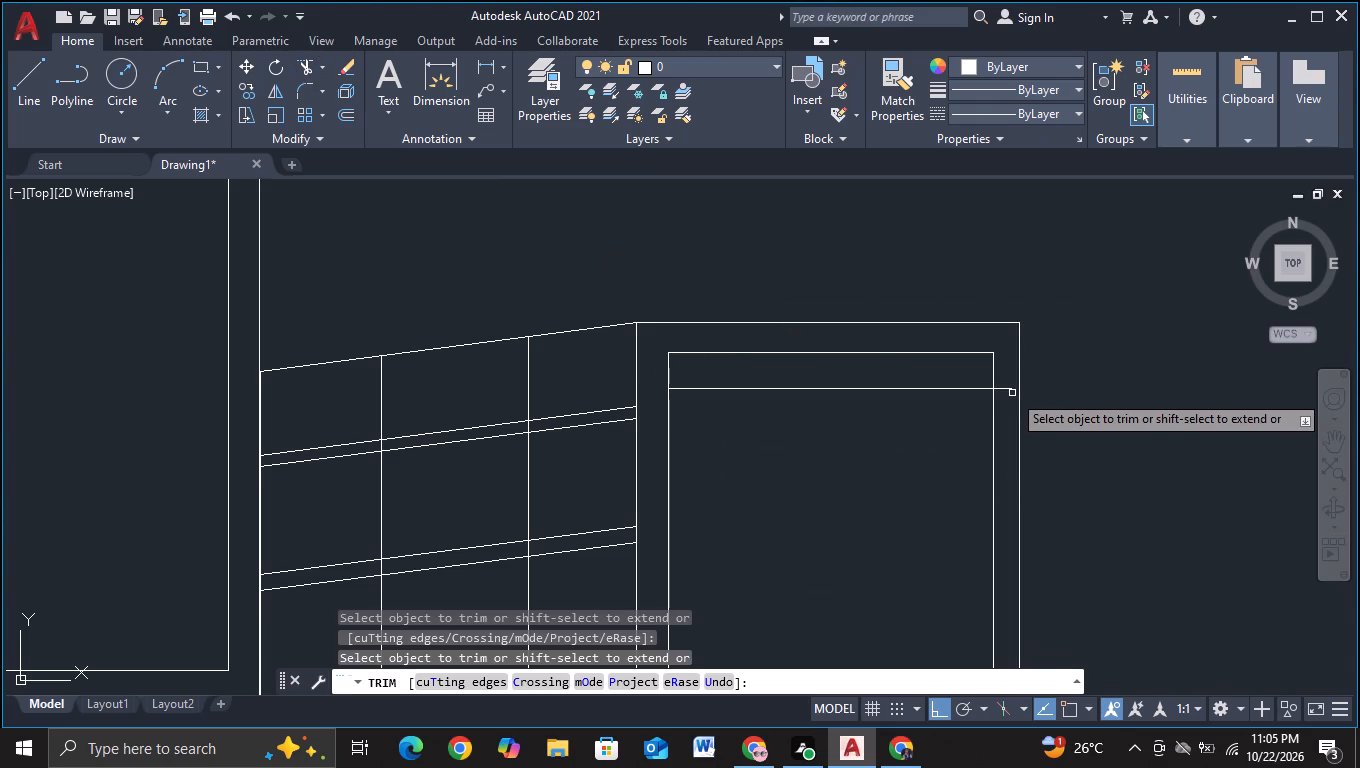
{"action": "left_click", "coordinate": [1011, 391]}
{"action": "key", "text": "Escape"}
Copy the horizontal line downward eight times at roughly even spacing to fill the upper block's inner rectangle with louvre lines.
{"action": "left_click", "coordinate": [892, 391]}
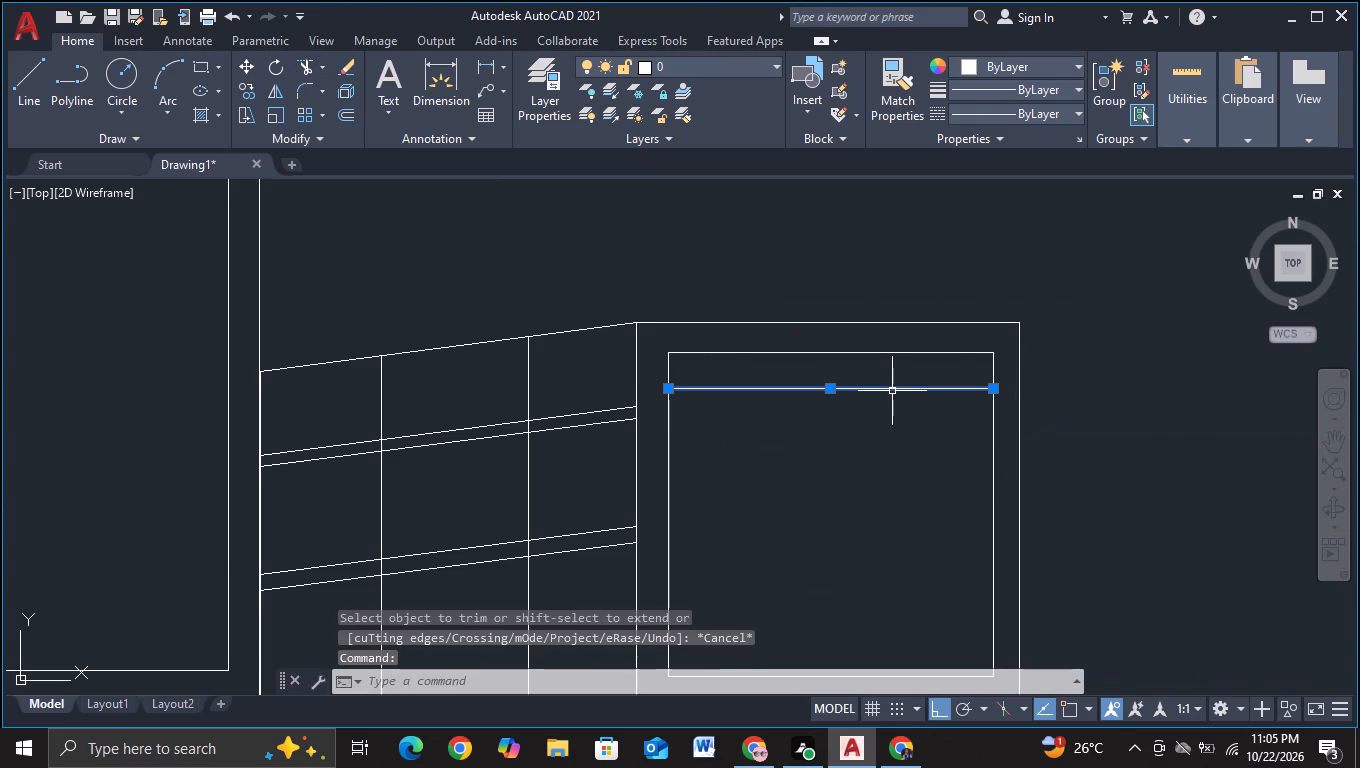
{"action": "key", "text": "c"}
{"action": "left_click", "coordinate": [940, 449]}
{"action": "left_click", "coordinate": [884, 397]}
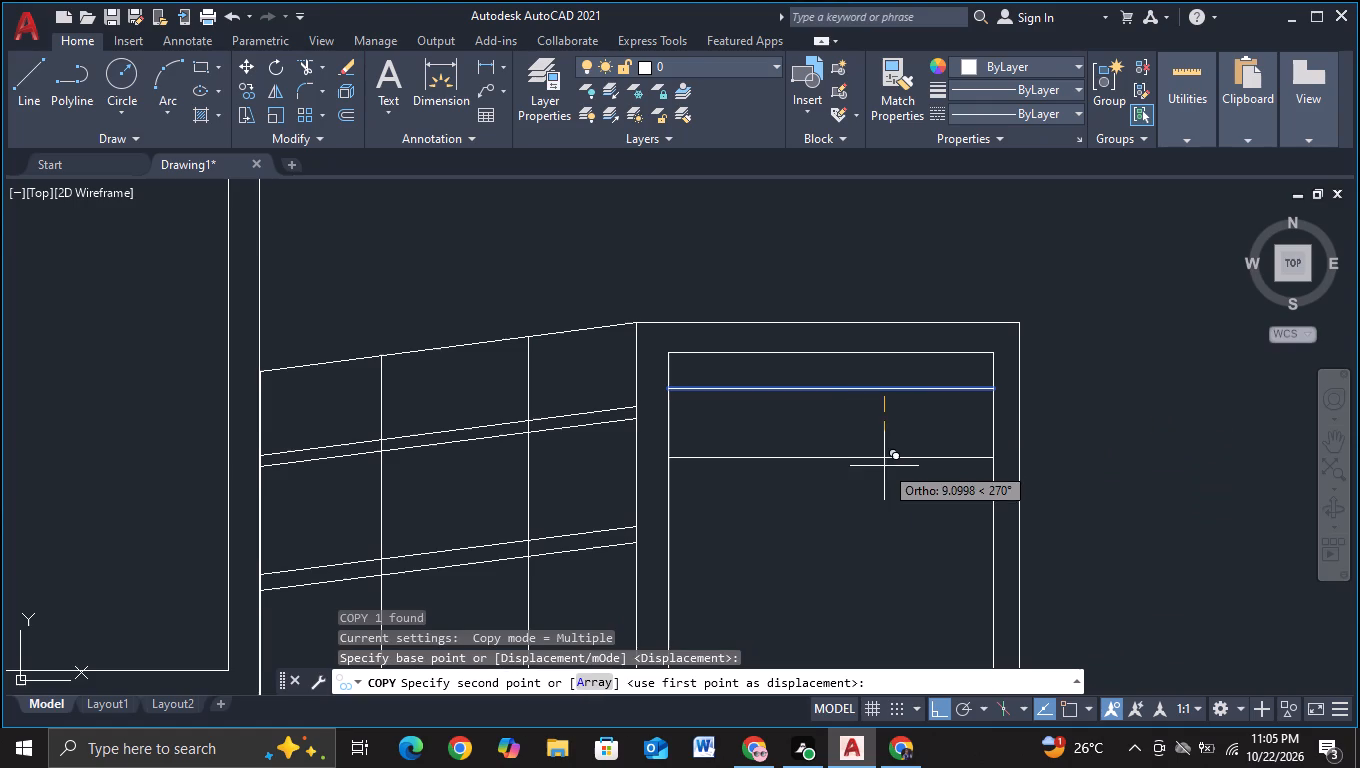
{"action": "left_click", "coordinate": [879, 431]}
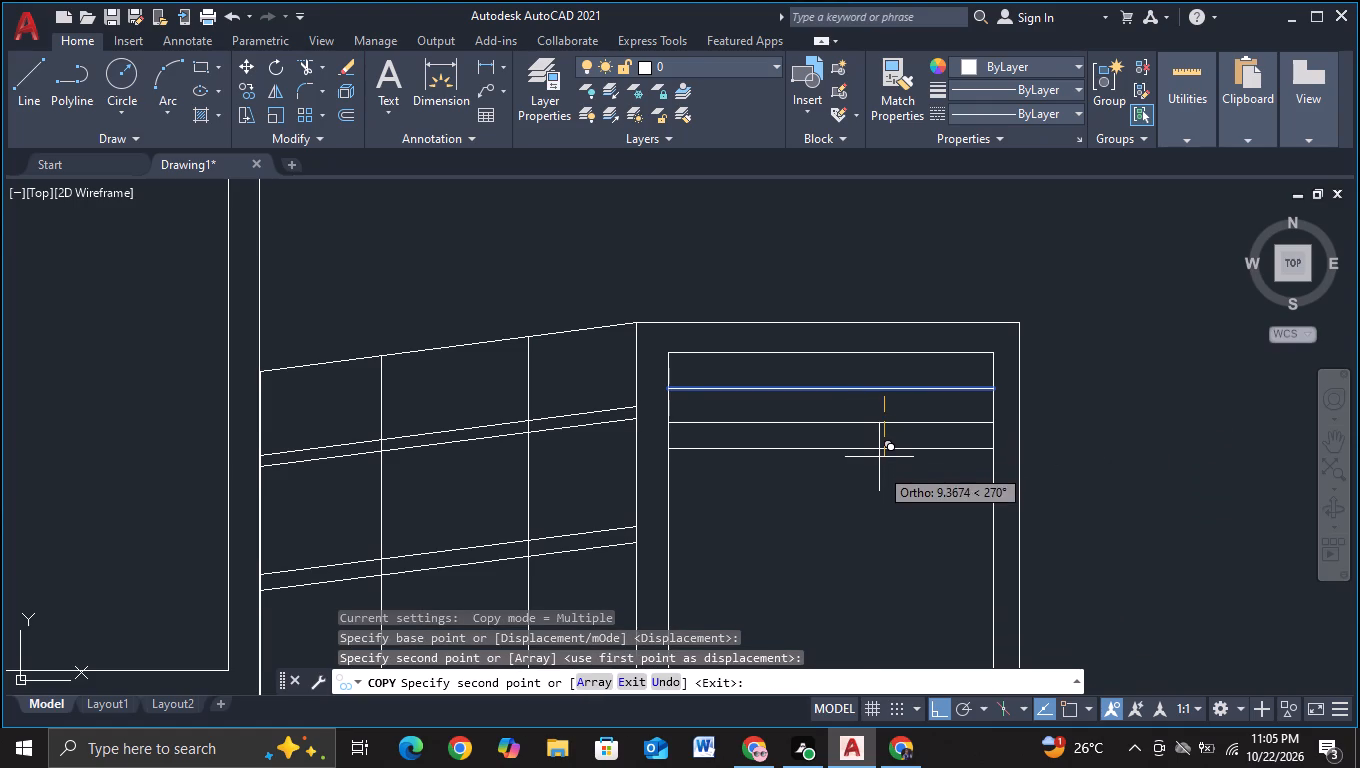
{"action": "left_click", "coordinate": [879, 468]}
{"action": "left_click_drag", "start_coordinate": [872, 500], "coordinate": [872, 509]}
{"action": "left_click", "coordinate": [874, 537]}
{"action": "middle_click_drag", "start_coordinate": [871, 576], "coordinate": [864, 437]}
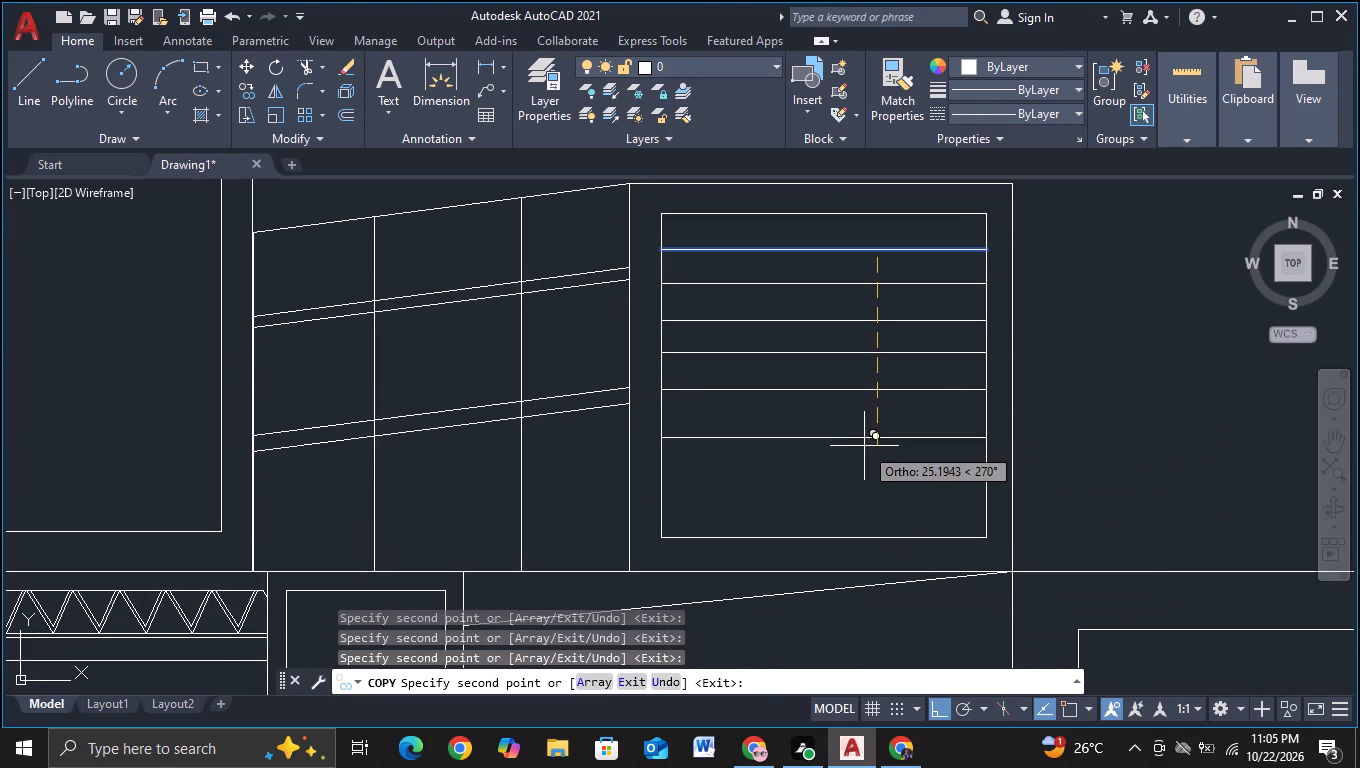
{"action": "left_click", "coordinate": [867, 429]}
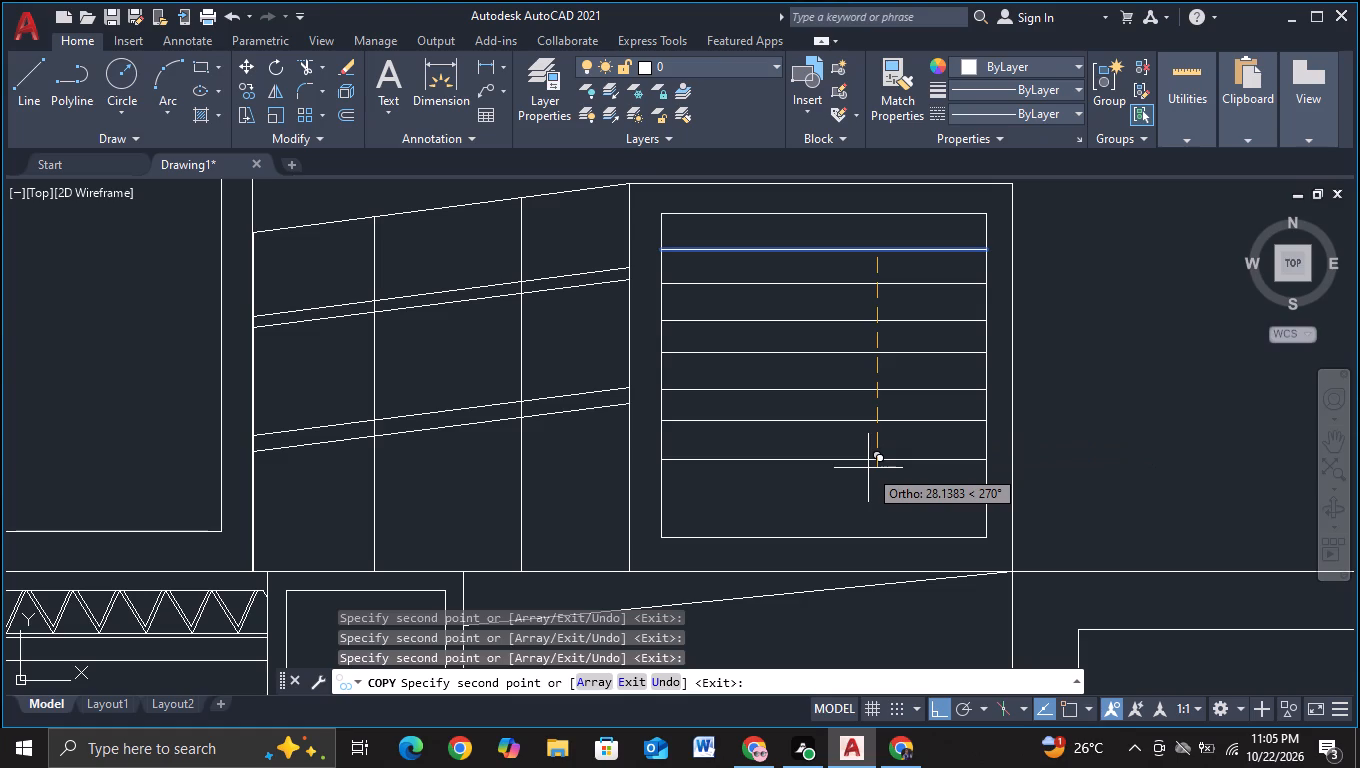
{"action": "left_click", "coordinate": [867, 460]}
{"action": "left_click", "coordinate": [866, 494]}
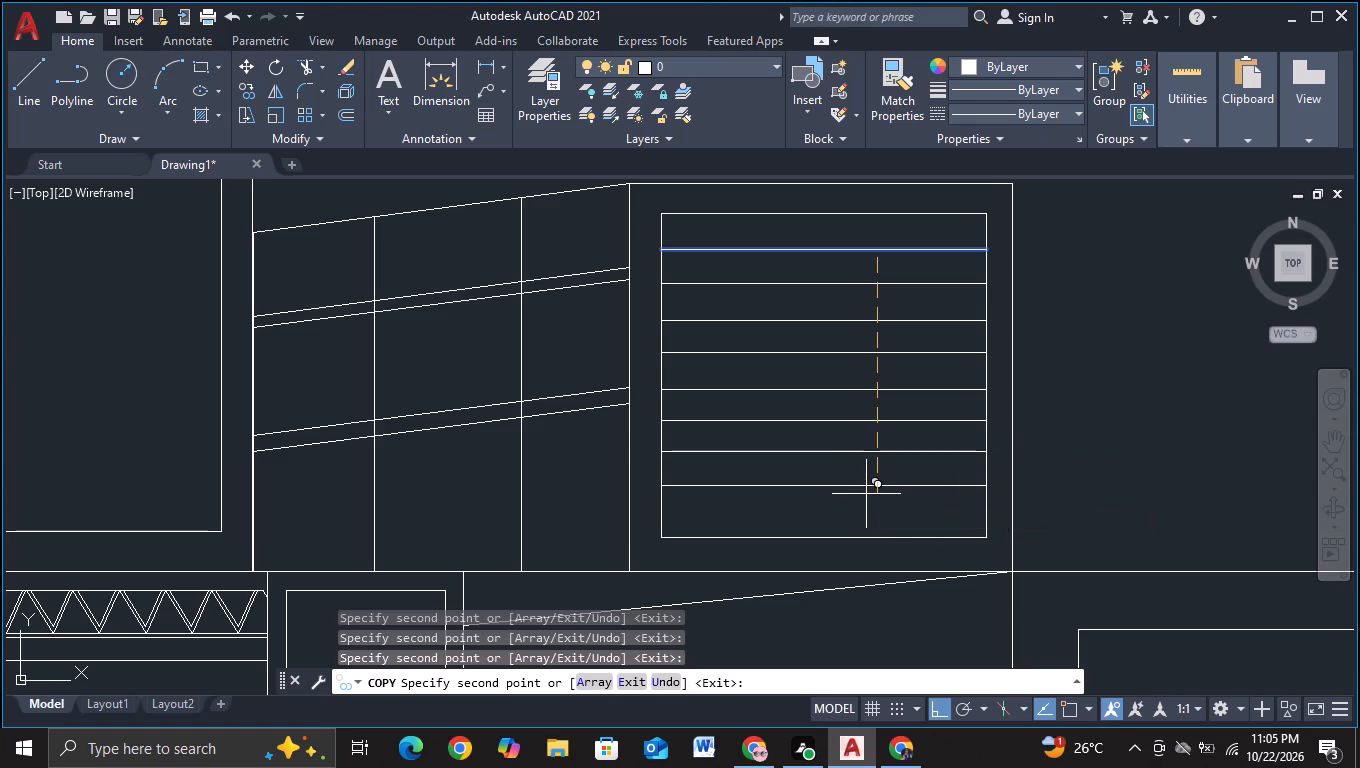
{"action": "left_click", "coordinate": [864, 526]}
{"action": "key", "text": "Escape"}
Draw a horizontal line just below the top edge of the low block's inner rectangle, overshooting both of its sides.
{"action": "scroll", "coordinate": [978, 473], "scroll_direction": "down", "scroll_amount": 1}
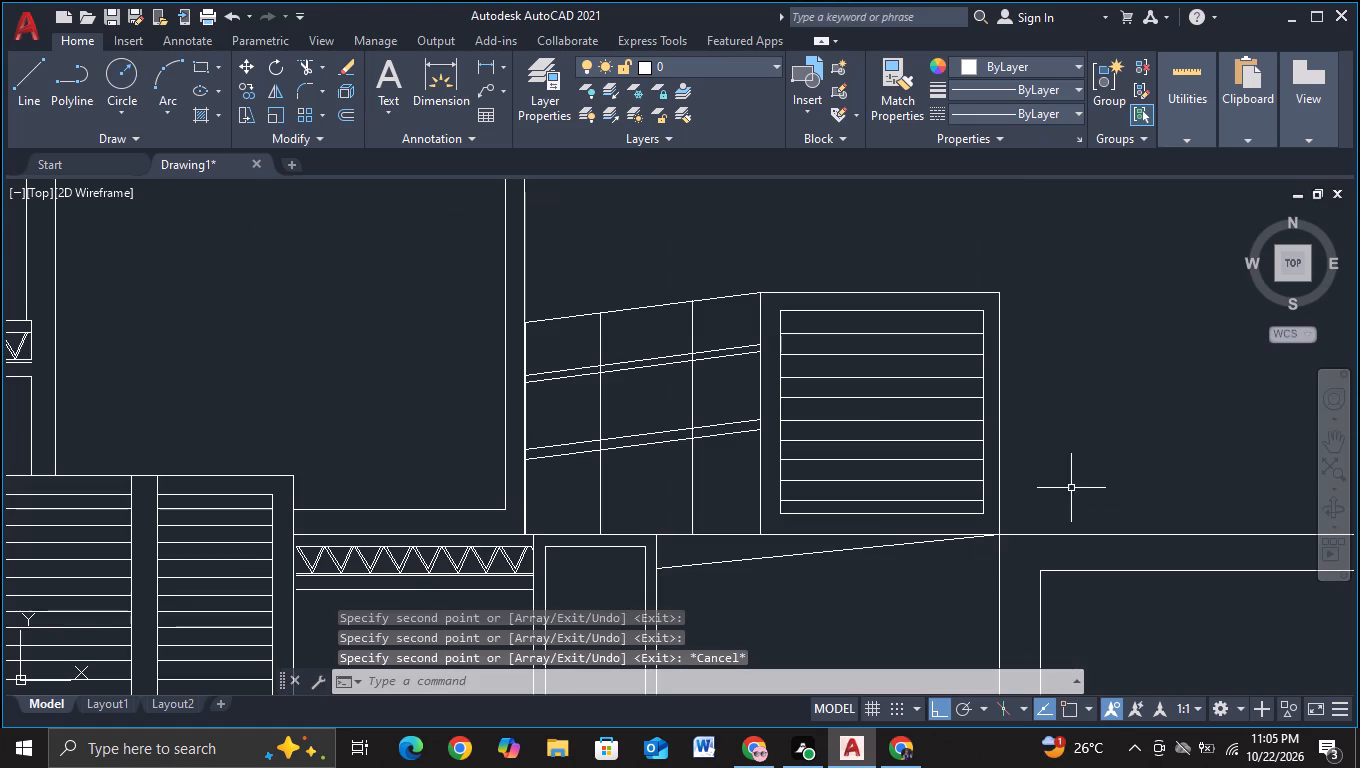
{"action": "middle_click_drag", "start_coordinate": [1098, 463], "coordinate": [878, 377]}
{"action": "scroll", "coordinate": [869, 374], "scroll_direction": "down", "scroll_amount": 1}
{"action": "middle_click_drag", "start_coordinate": [927, 502], "coordinate": [909, 434]}
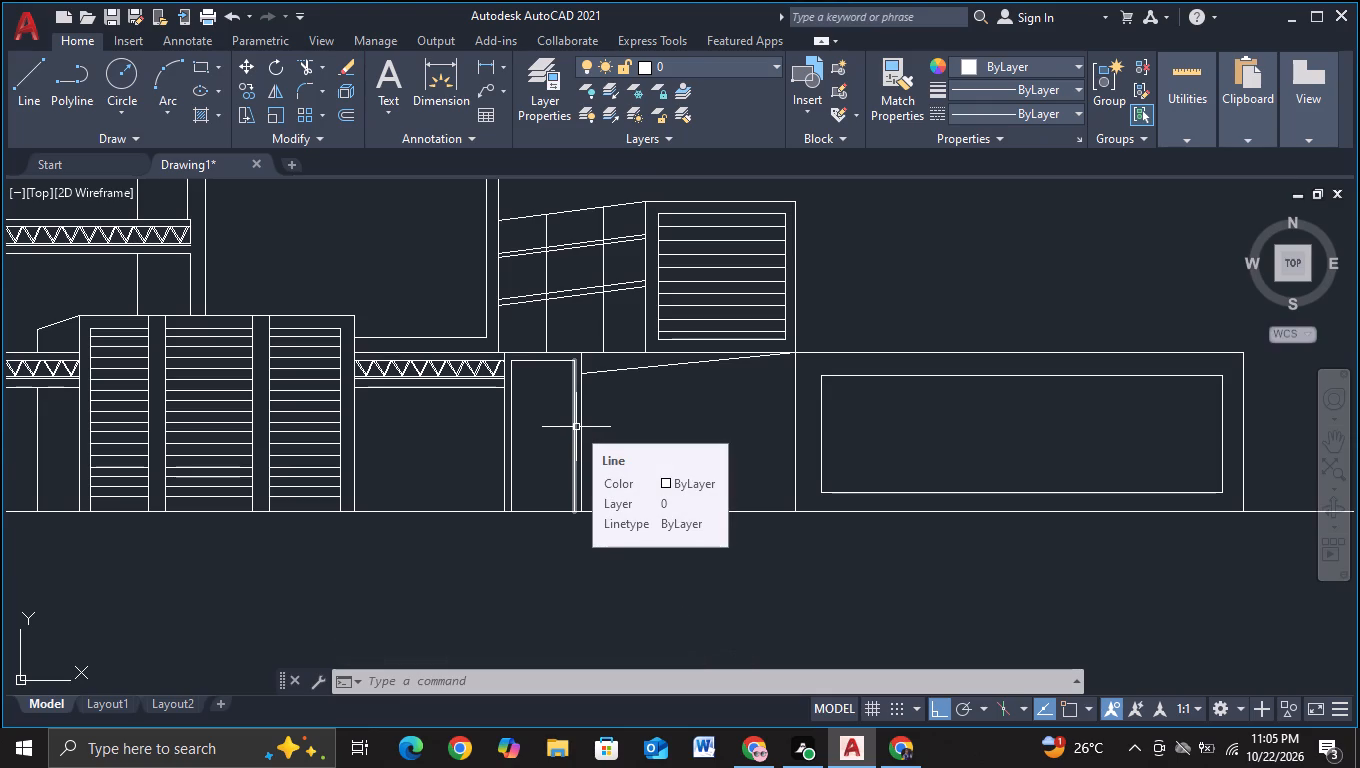
{"action": "left_click", "coordinate": [17, 87]}
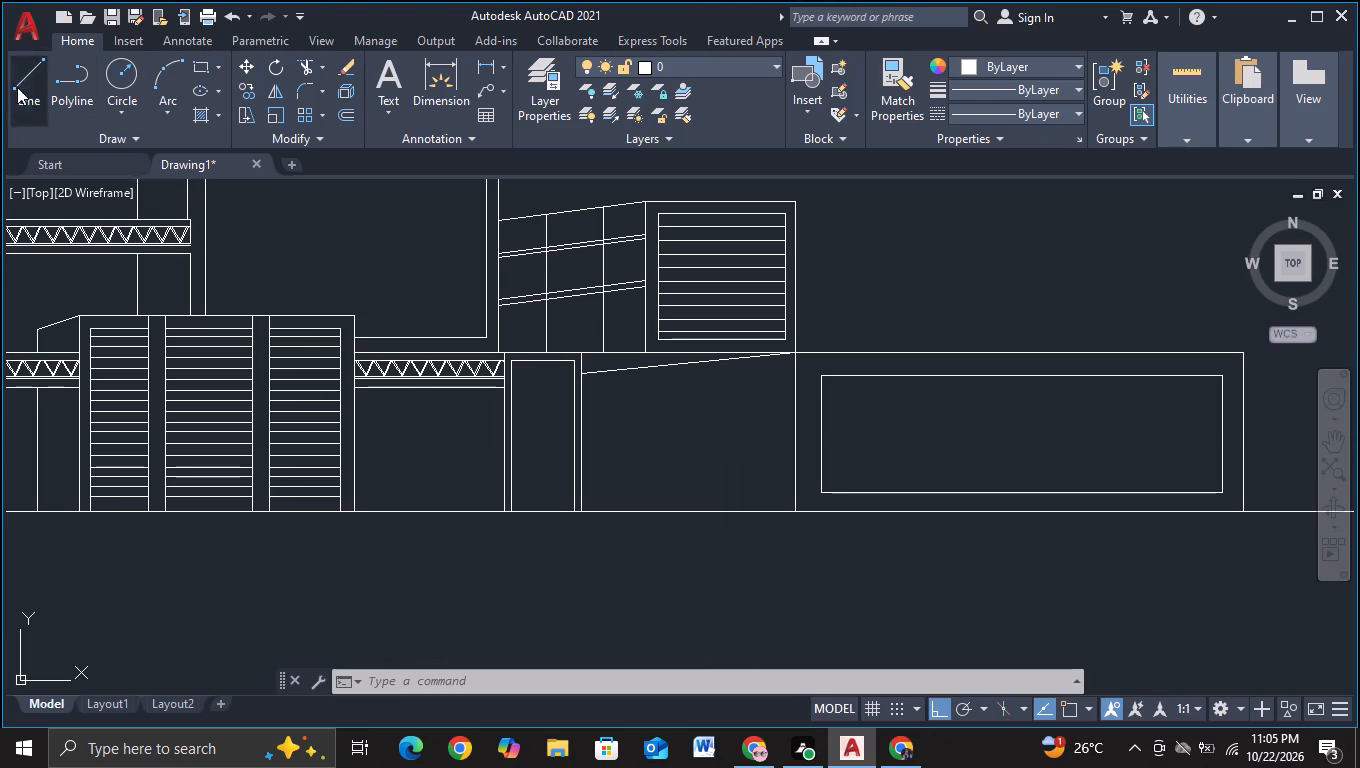
{"action": "middle_click_drag", "start_coordinate": [880, 422], "coordinate": [757, 464]}
{"action": "scroll", "coordinate": [692, 451], "scroll_direction": "up", "scroll_amount": 2}
{"action": "middle_click_drag", "start_coordinate": [799, 471], "coordinate": [708, 472]}
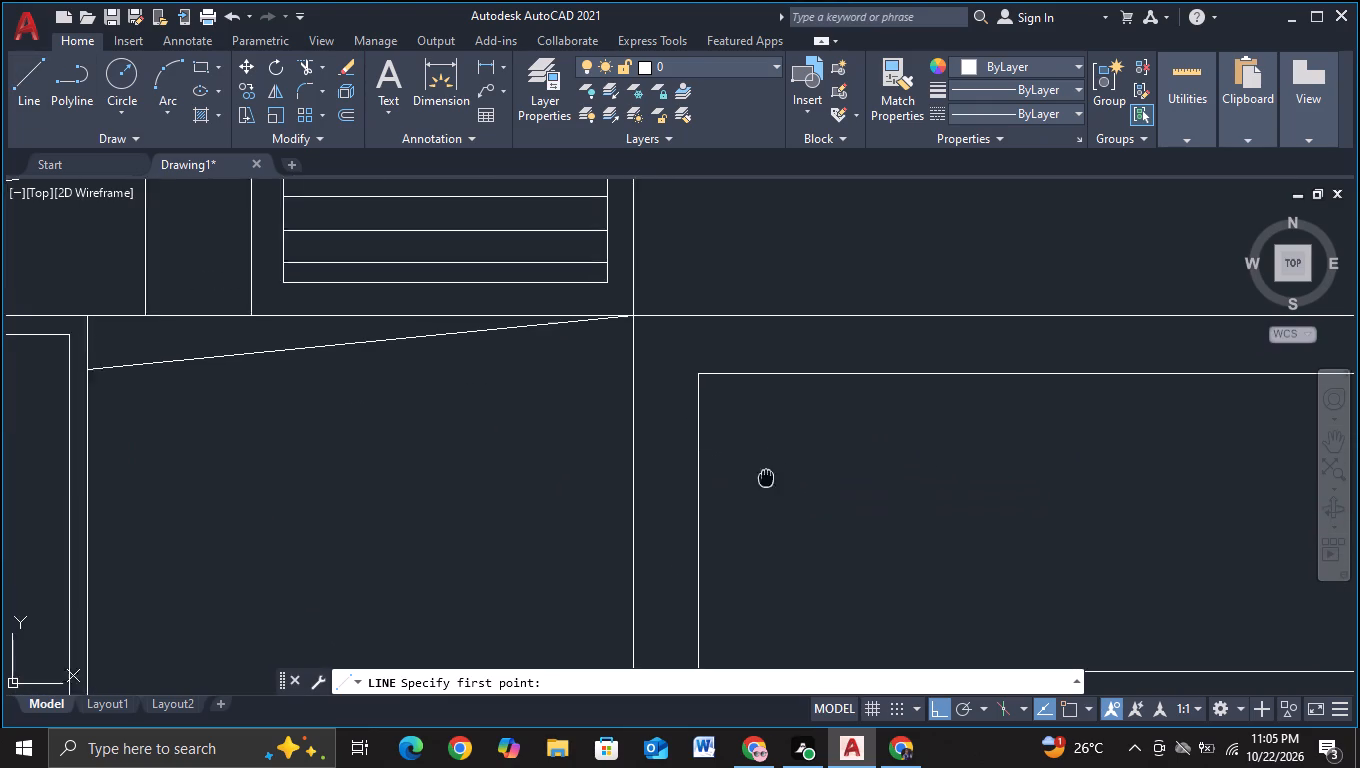
{"action": "middle_click_drag", "start_coordinate": [708, 472], "coordinate": [599, 440]}
{"action": "scroll", "coordinate": [571, 403], "scroll_direction": "up", "scroll_amount": 1}
{"action": "left_click", "coordinate": [448, 362]}
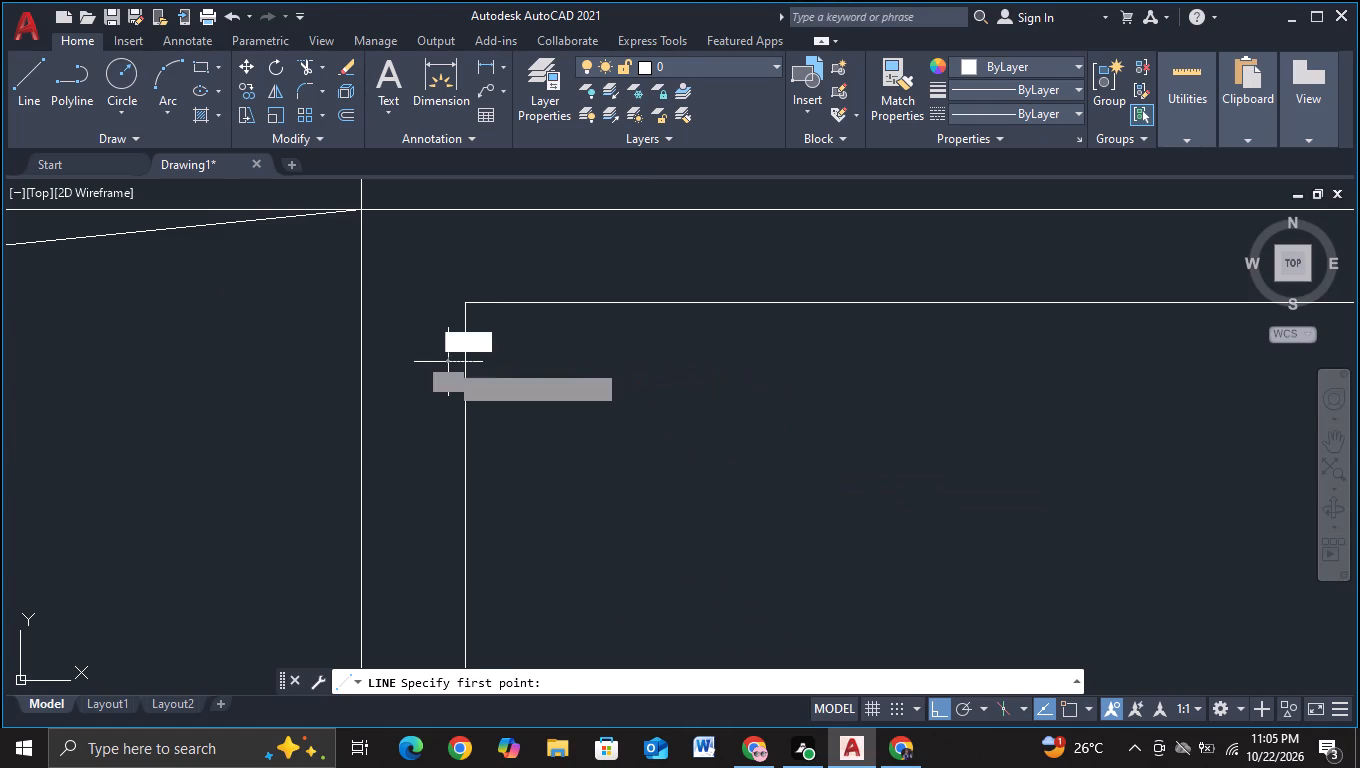
{"action": "middle_click_drag", "start_coordinate": [1005, 422], "coordinate": [323, 402]}
{"action": "middle_click_drag", "start_coordinate": [1194, 416], "coordinate": [521, 419]}
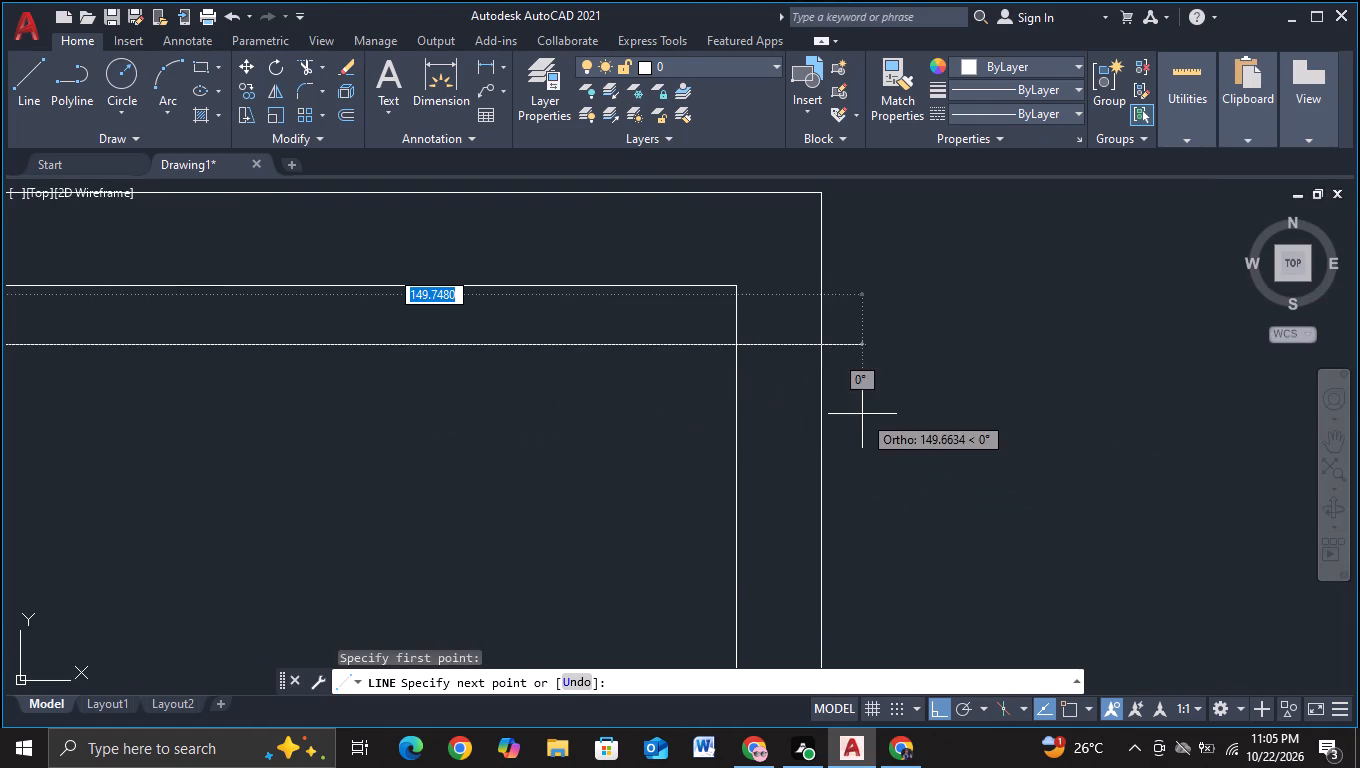
{"action": "left_click", "coordinate": [788, 408]}
{"action": "key", "text": "Escape"}
Trim both overhanging ends of the new horizontal line to the sides of the low block's inner rectangle.
{"action": "middle_click_drag", "start_coordinate": [551, 399], "coordinate": [771, 388]}
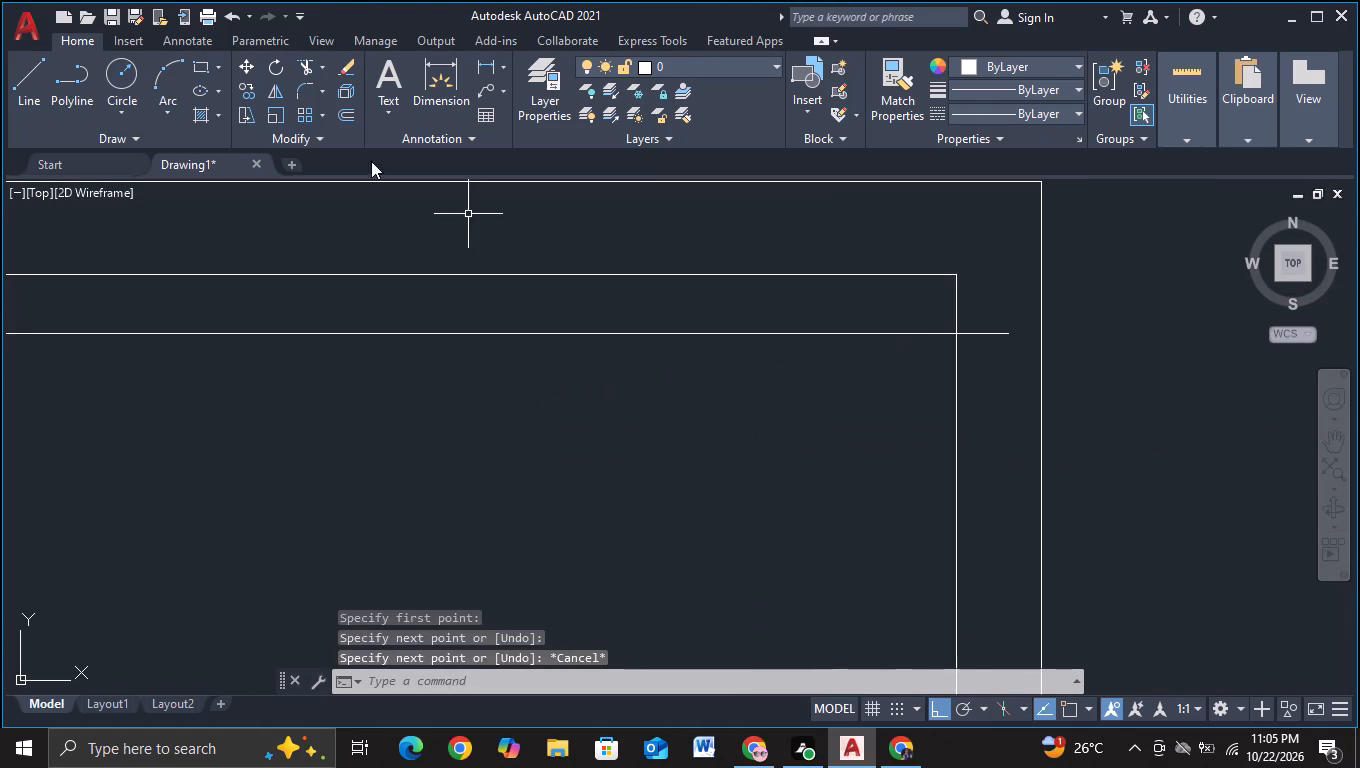
{"action": "left_click", "coordinate": [298, 62]}
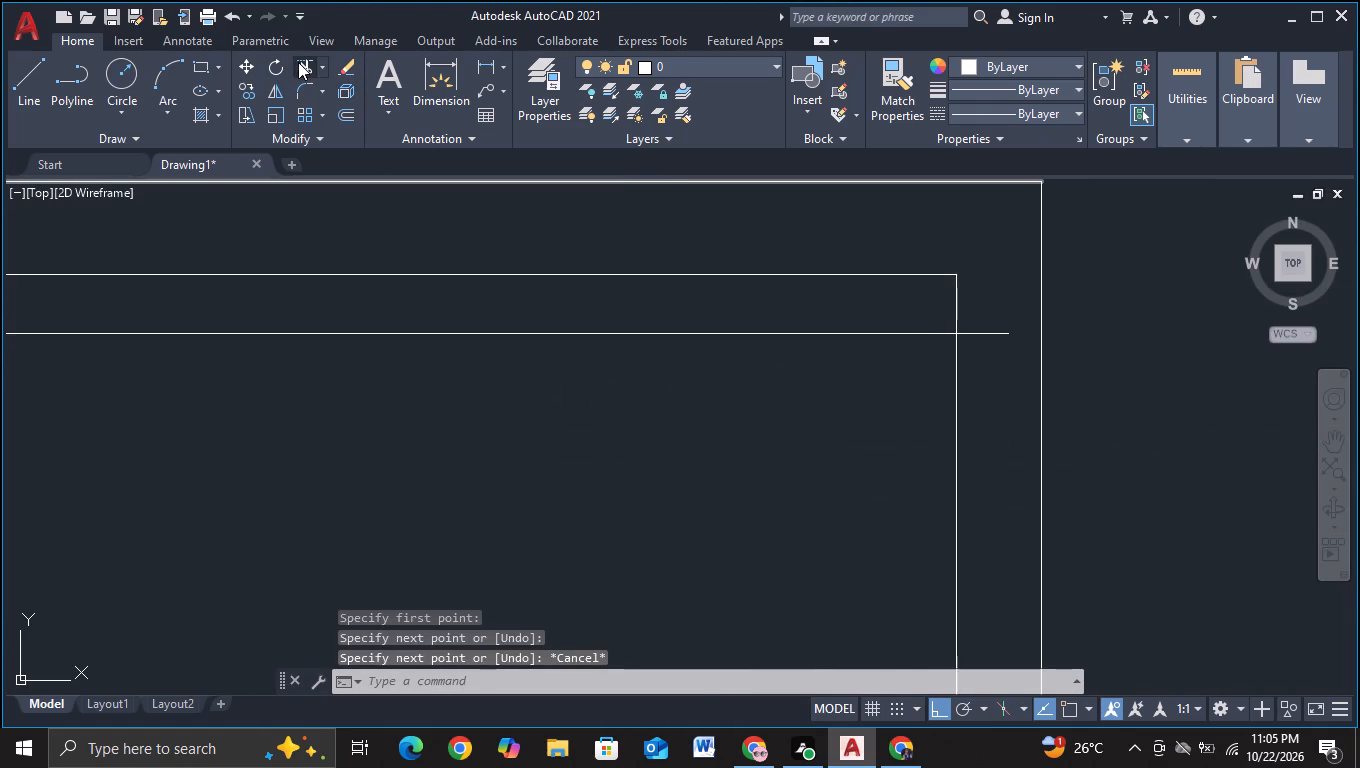
{"action": "left_click", "coordinate": [984, 330]}
{"action": "left_click", "coordinate": [989, 401]}
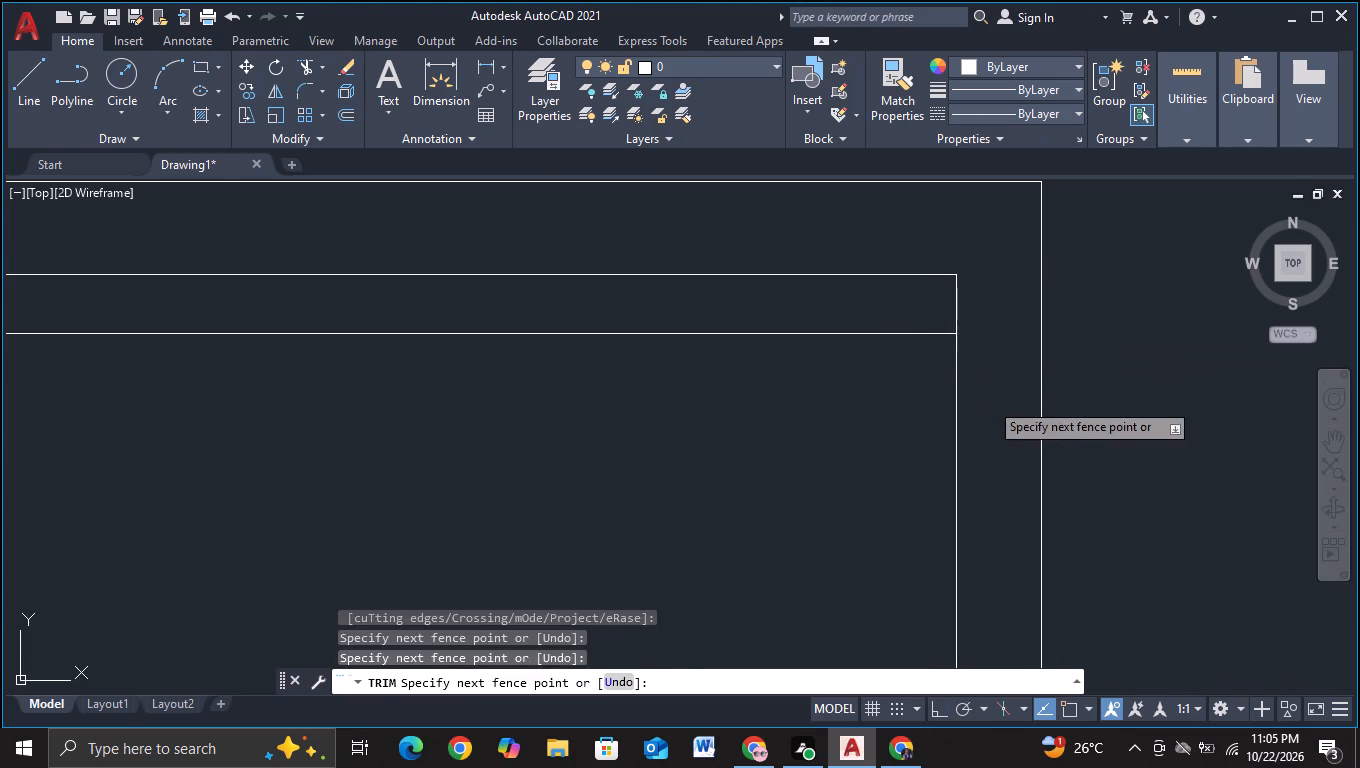
{"action": "middle_click_drag", "start_coordinate": [611, 499], "coordinate": [1027, 444]}
{"action": "middle_click_drag", "start_coordinate": [475, 361], "coordinate": [1050, 397]}
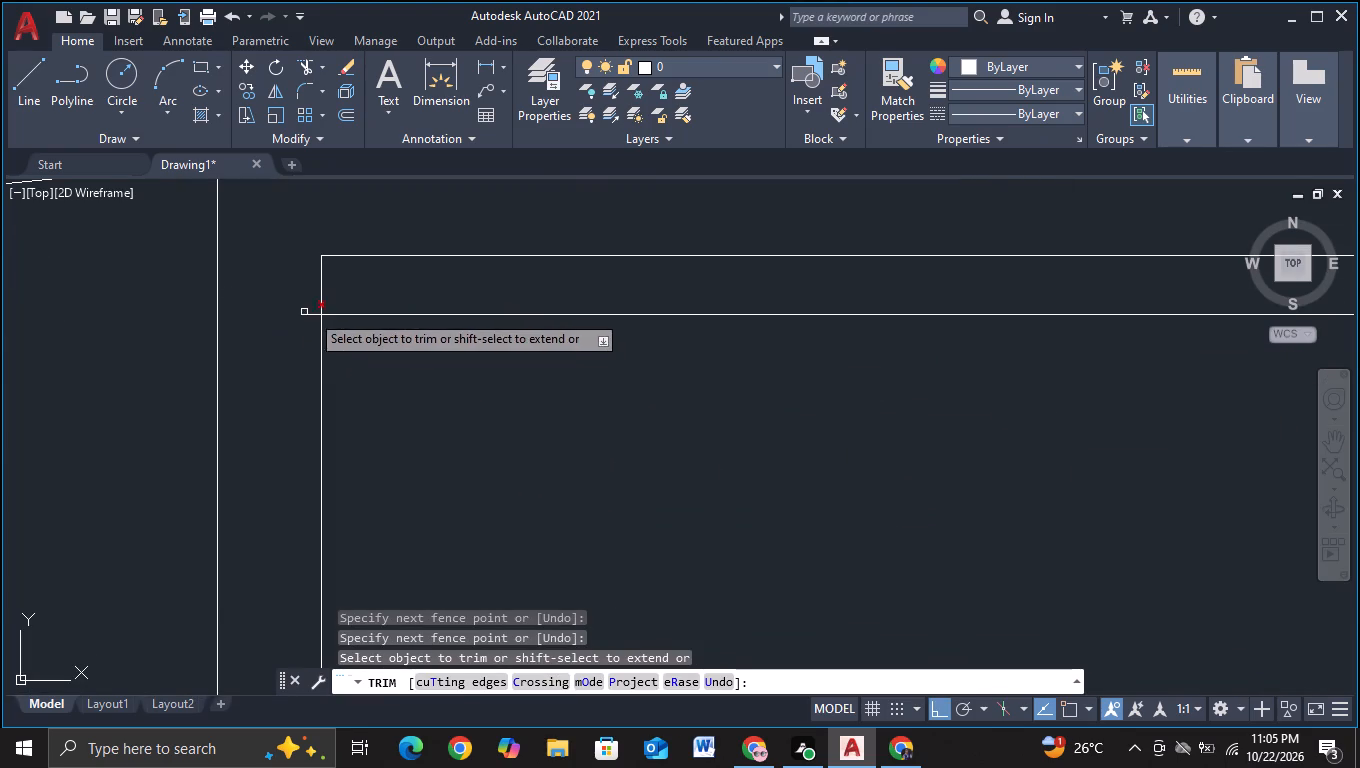
{"action": "left_click", "coordinate": [313, 313]}
{"action": "key", "text": "Escape"}
Draw a short vertical line across the low block's top band near its left end, trimming both ends to the band's lines.
{"action": "left_click", "coordinate": [22, 75]}
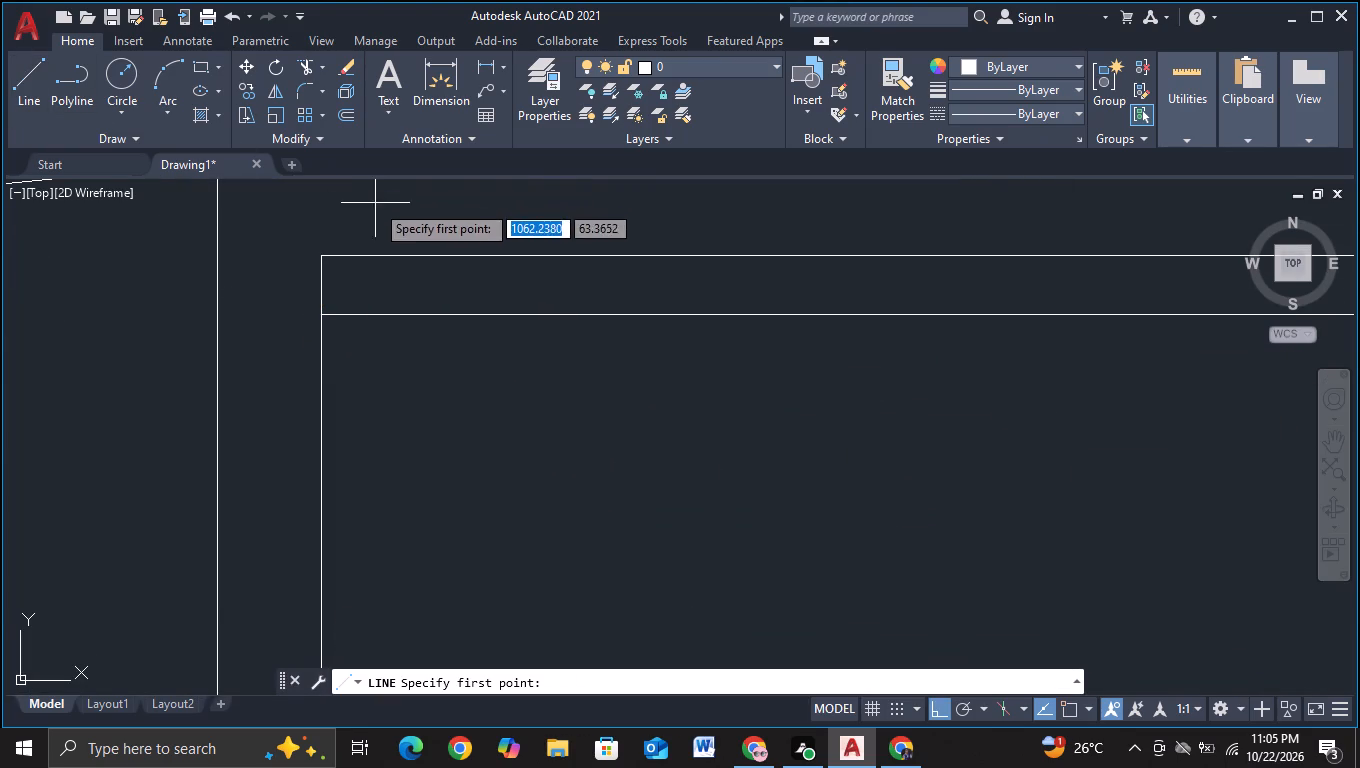
{"action": "left_click_drag", "start_coordinate": [380, 225], "coordinate": [382, 238]}
{"action": "left_click", "coordinate": [393, 366]}
{"action": "key", "text": "Escape"}
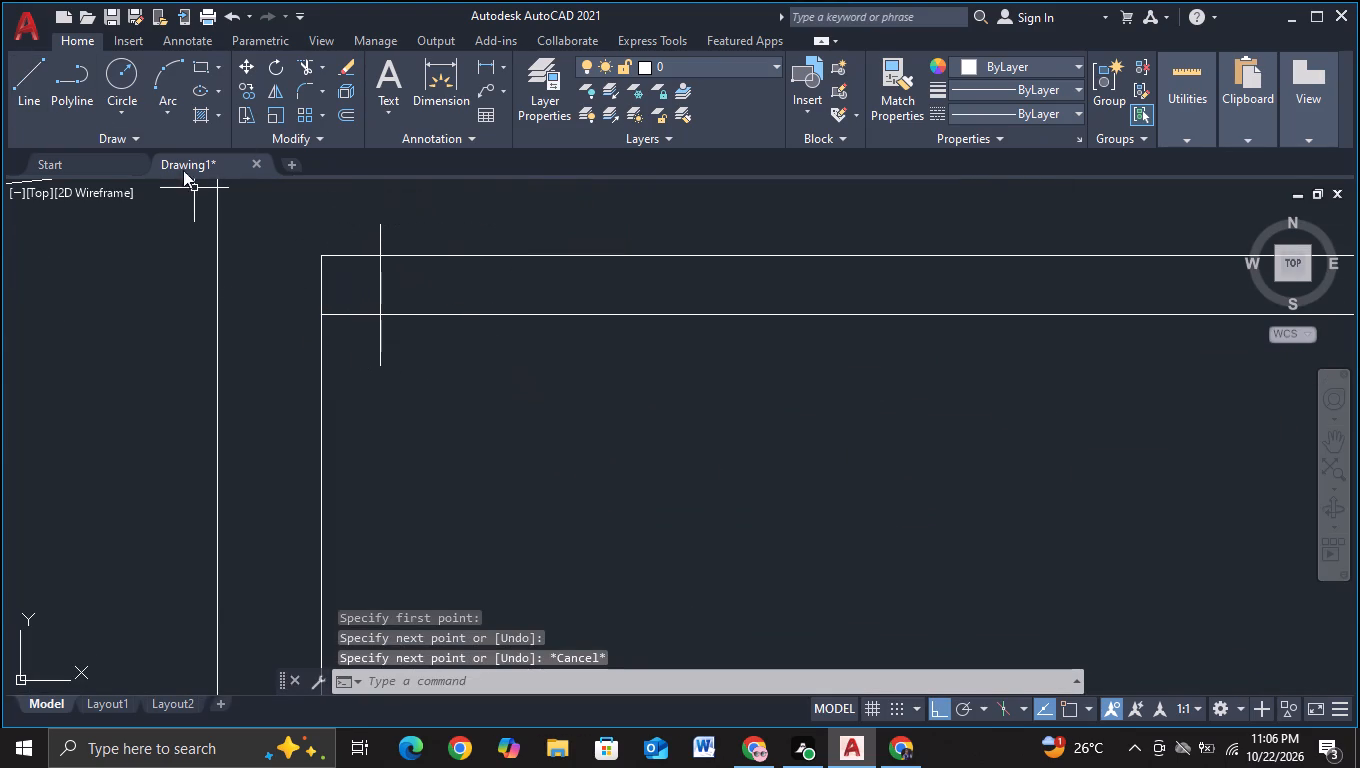
{"action": "left_click", "coordinate": [310, 71]}
{"action": "left_click_drag", "start_coordinate": [359, 226], "coordinate": [423, 233]}
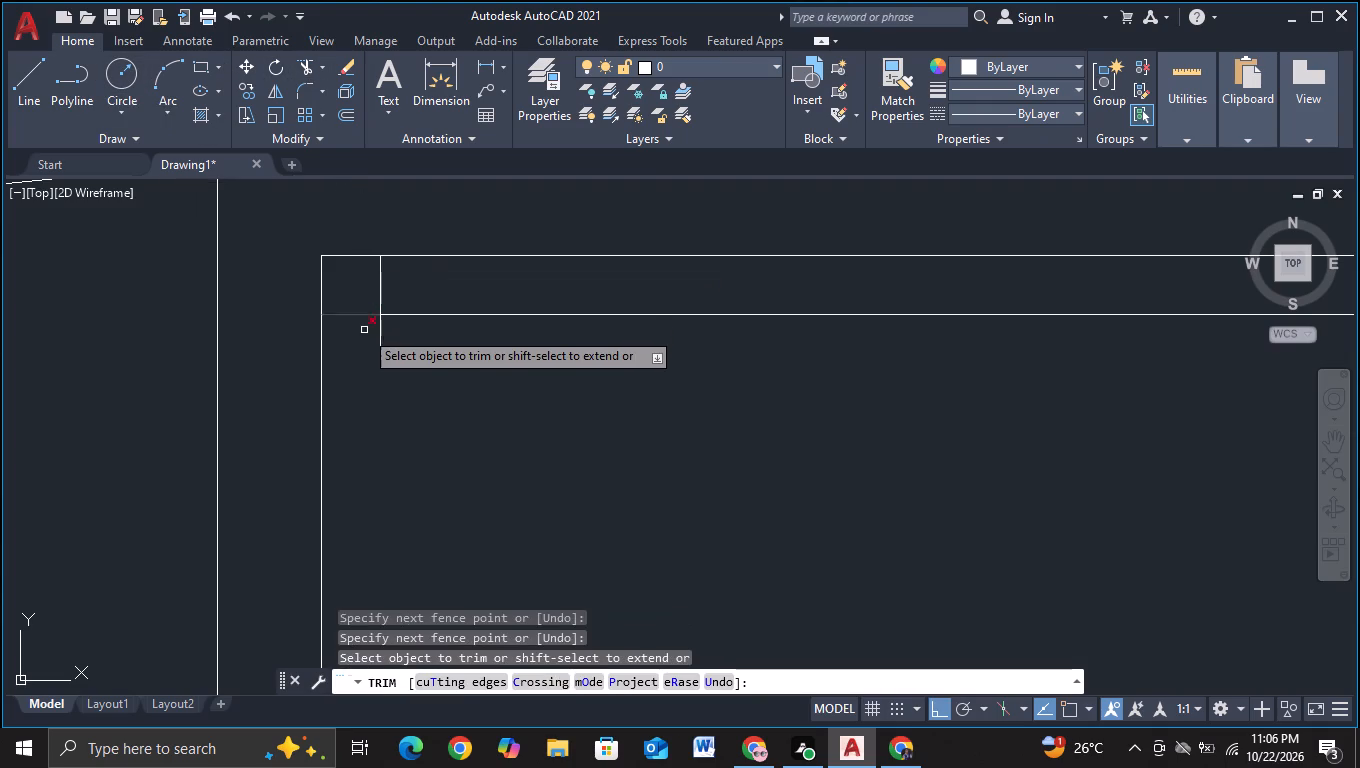
{"action": "left_click_drag", "start_coordinate": [364, 341], "coordinate": [456, 360]}
Draw a diagonal from the inner rectangle's upper-left corner to the foot of the short vertical line, with object snap on.
{"action": "left_click", "coordinate": [11, 80]}
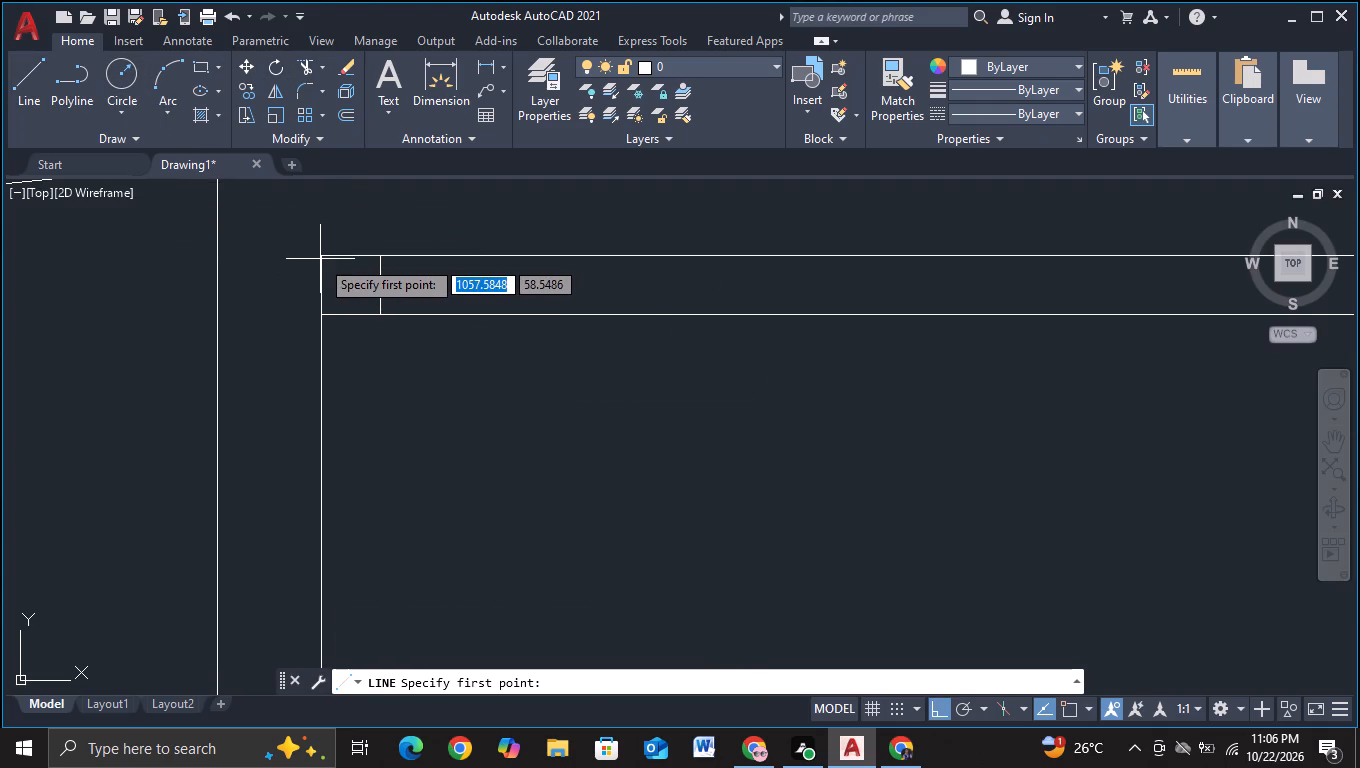
{"action": "key", "text": "F3"}
{"action": "left_click", "coordinate": [320, 259]}
{"action": "left_click", "coordinate": [373, 305]}
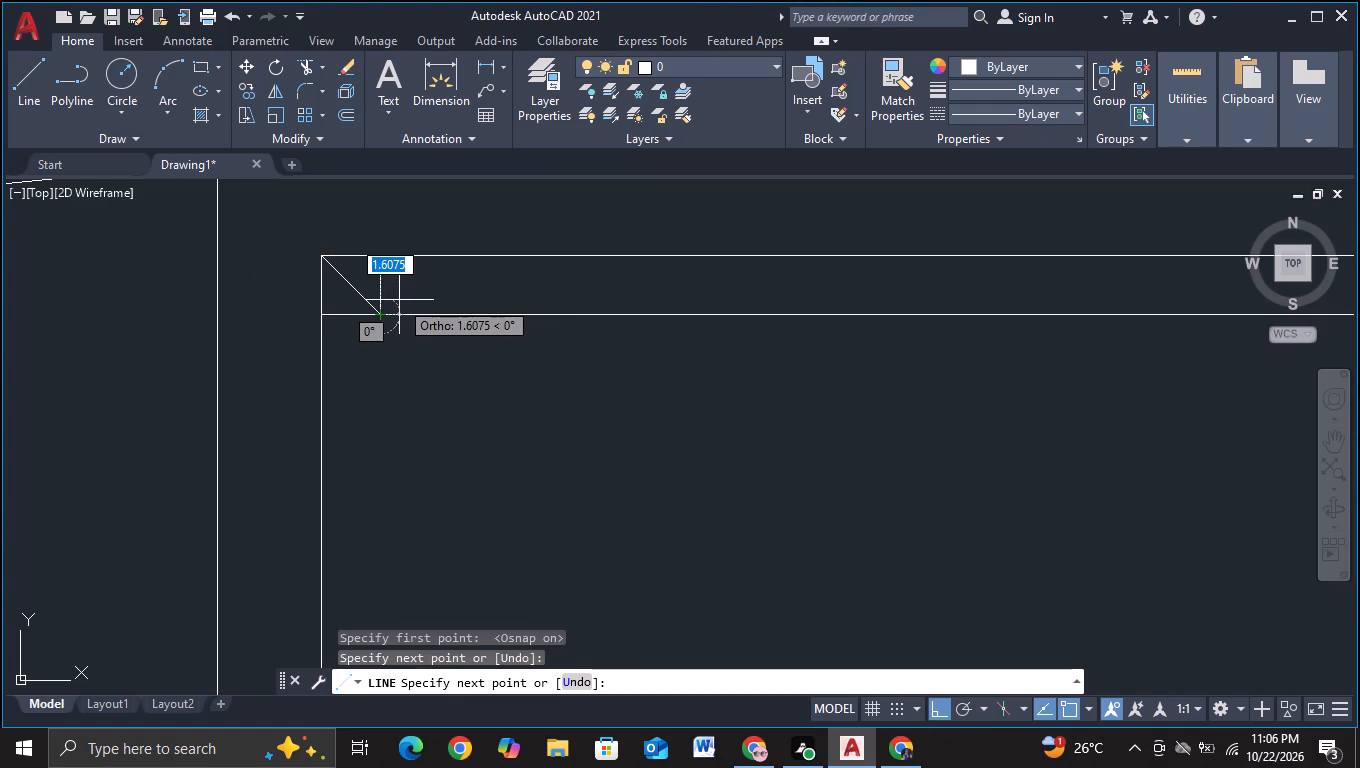
{"action": "key", "text": "Escape"}
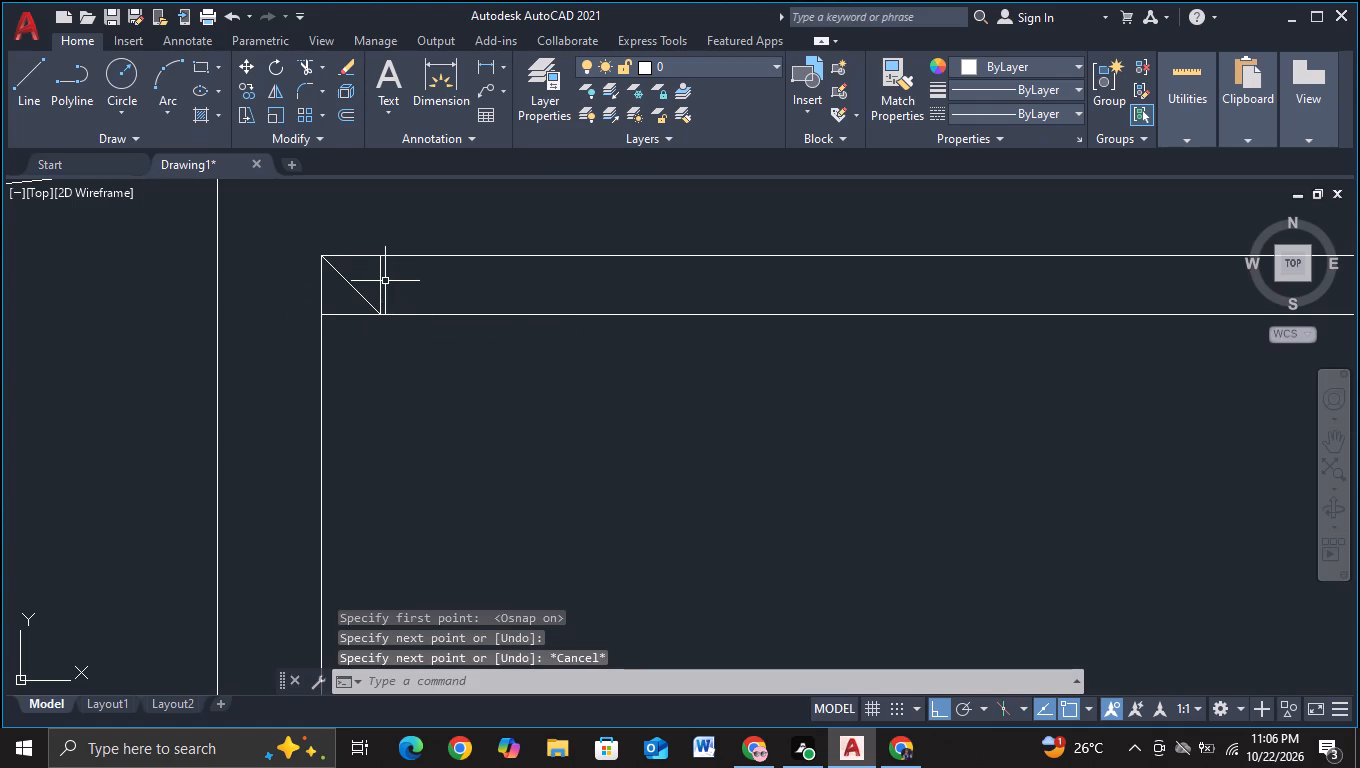
Copy the short vertical line once to the right, leaving a gap about equal to the first bay's width.
{"action": "left_click", "coordinate": [380, 282]}
{"action": "key", "text": "c"}
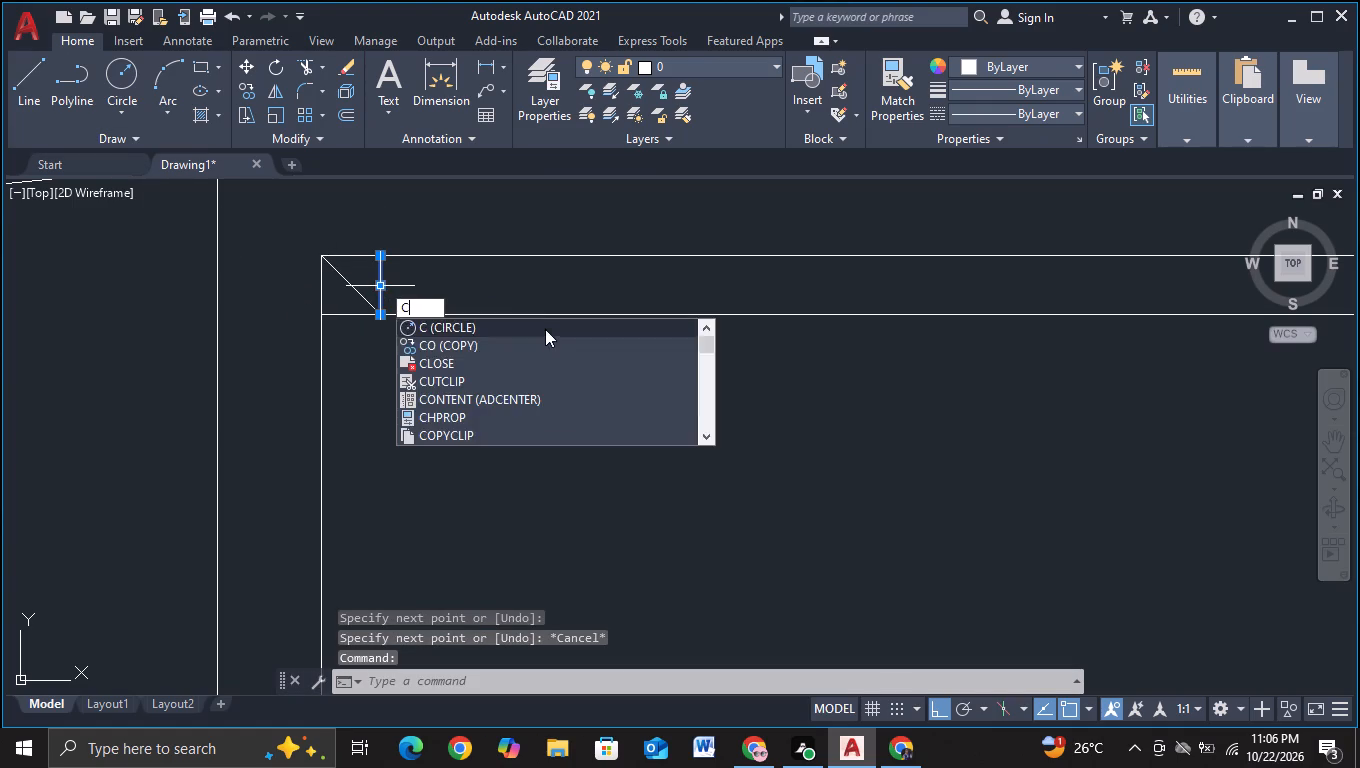
{"action": "left_click", "coordinate": [536, 340]}
{"action": "left_click", "coordinate": [458, 294]}
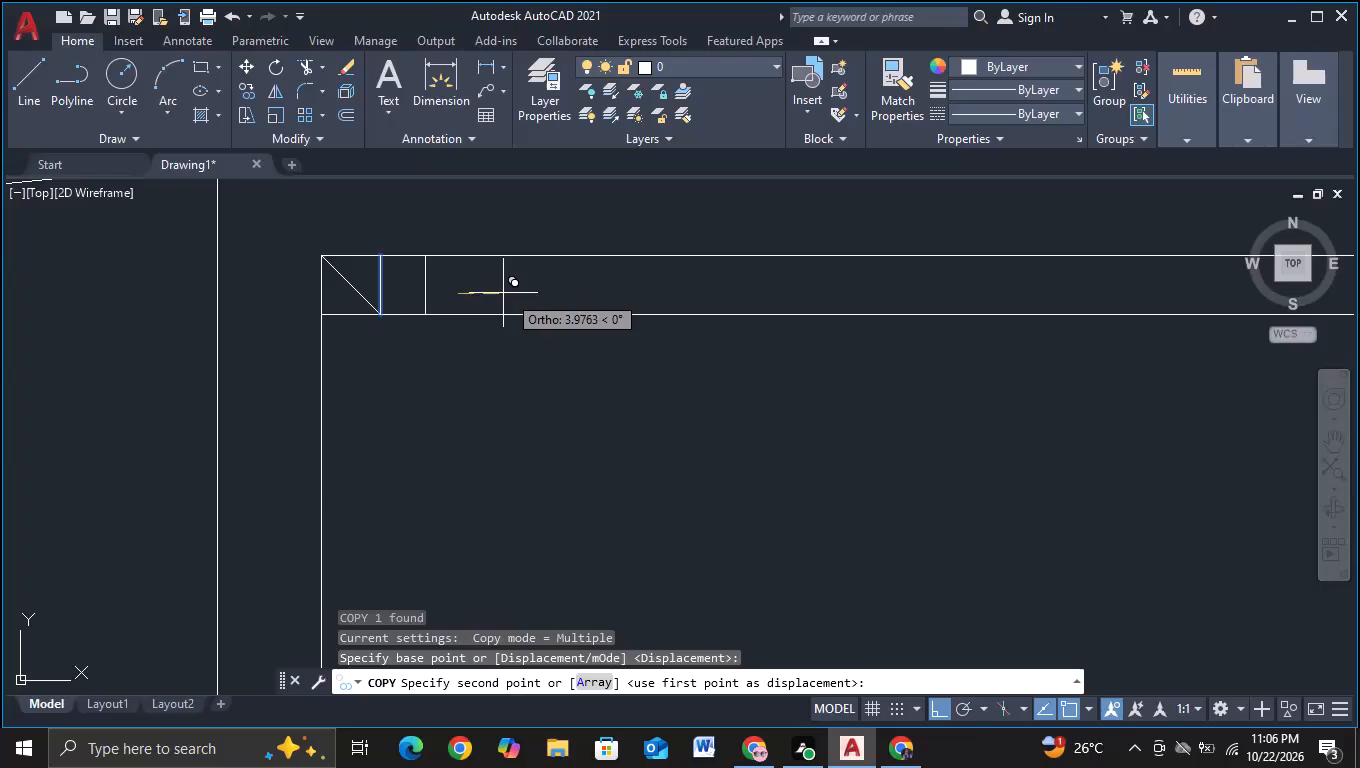
{"action": "left_click", "coordinate": [516, 295]}
{"action": "key", "text": "Escape"}
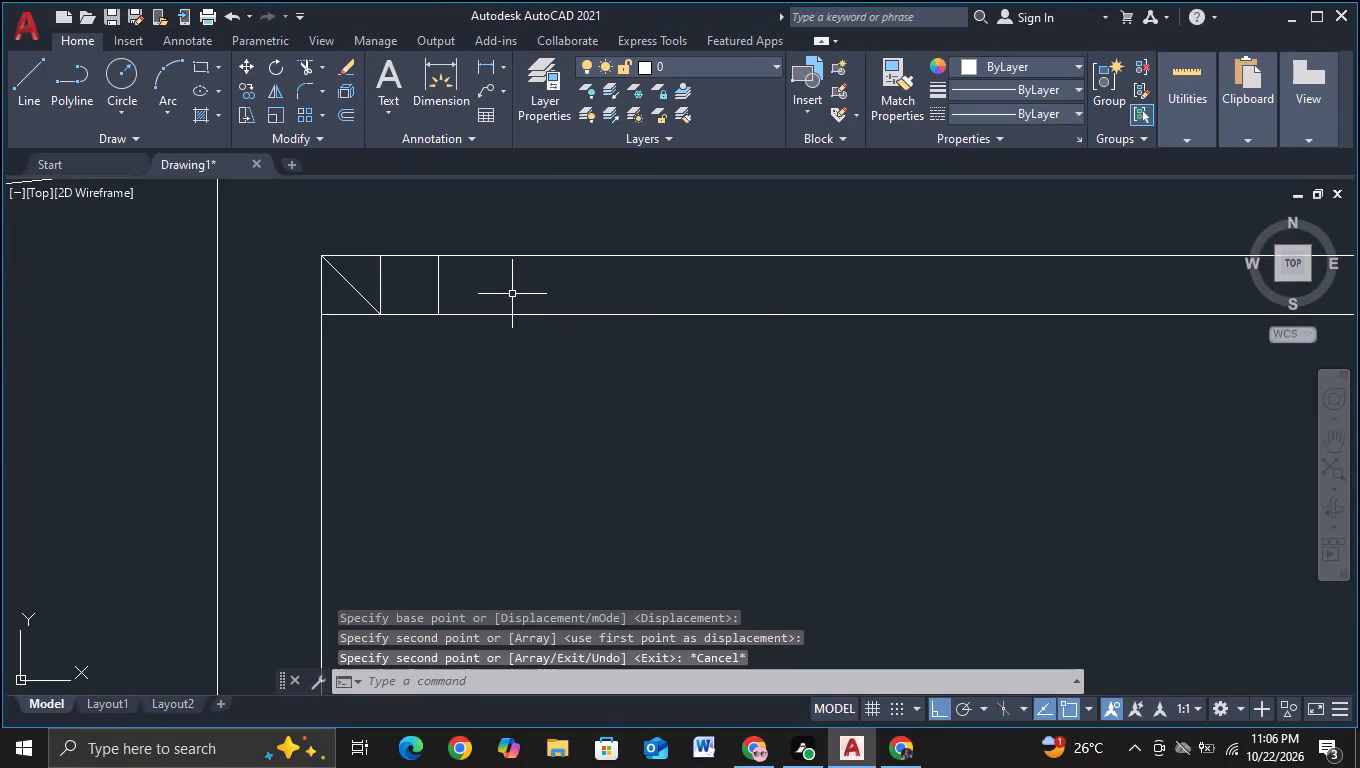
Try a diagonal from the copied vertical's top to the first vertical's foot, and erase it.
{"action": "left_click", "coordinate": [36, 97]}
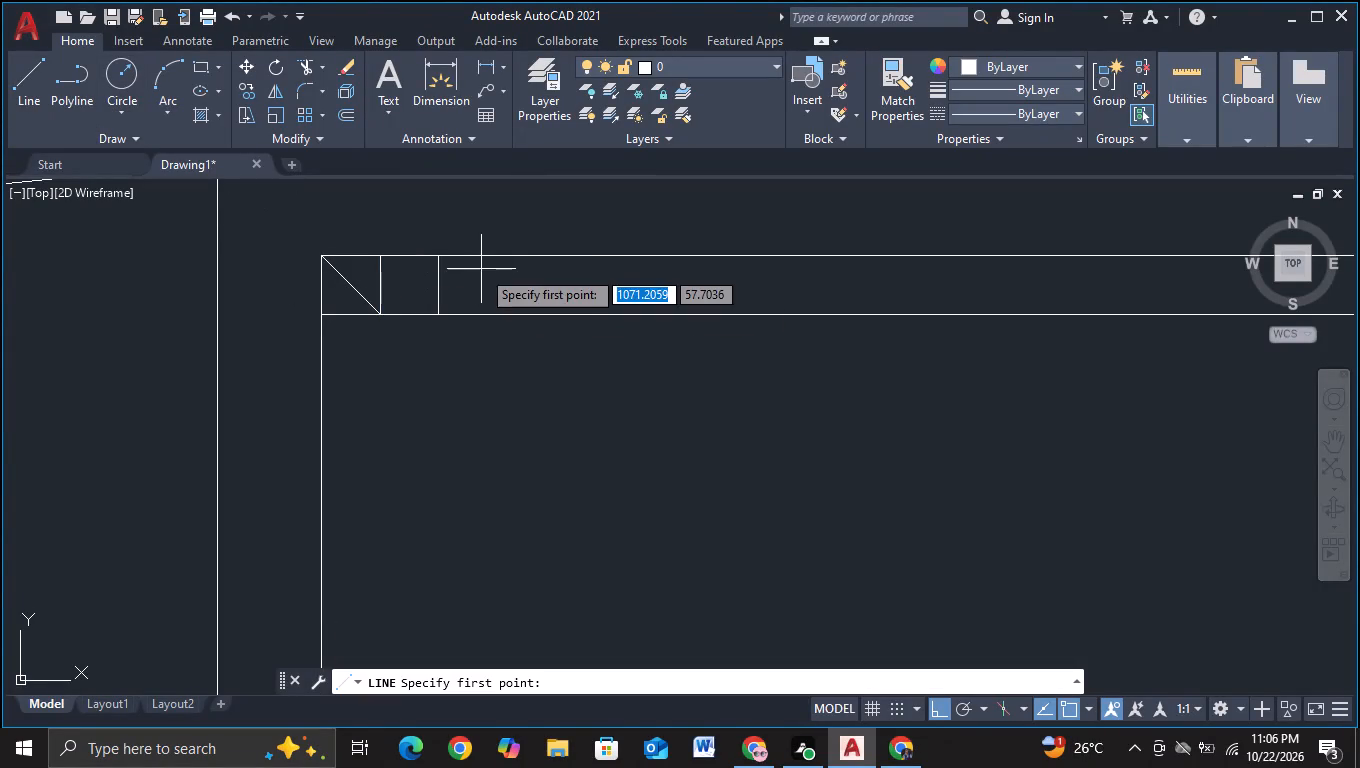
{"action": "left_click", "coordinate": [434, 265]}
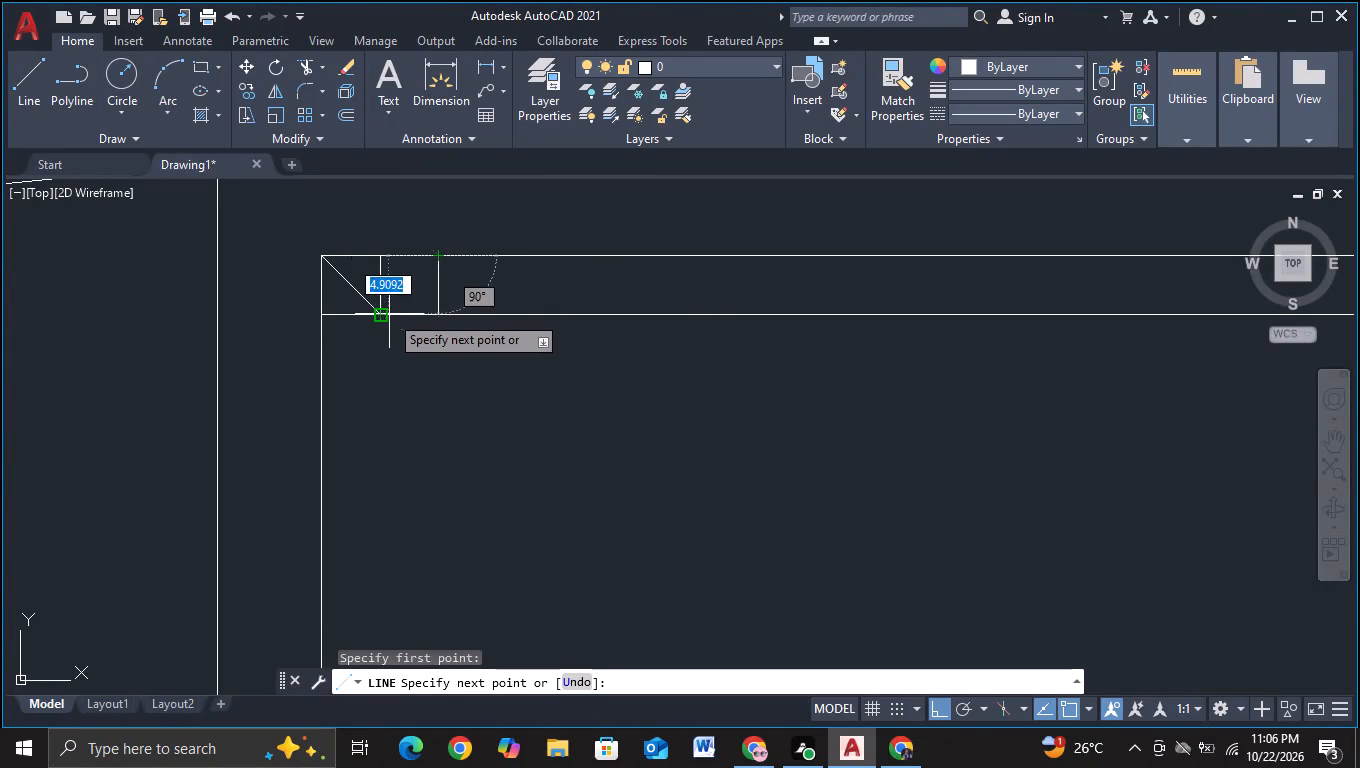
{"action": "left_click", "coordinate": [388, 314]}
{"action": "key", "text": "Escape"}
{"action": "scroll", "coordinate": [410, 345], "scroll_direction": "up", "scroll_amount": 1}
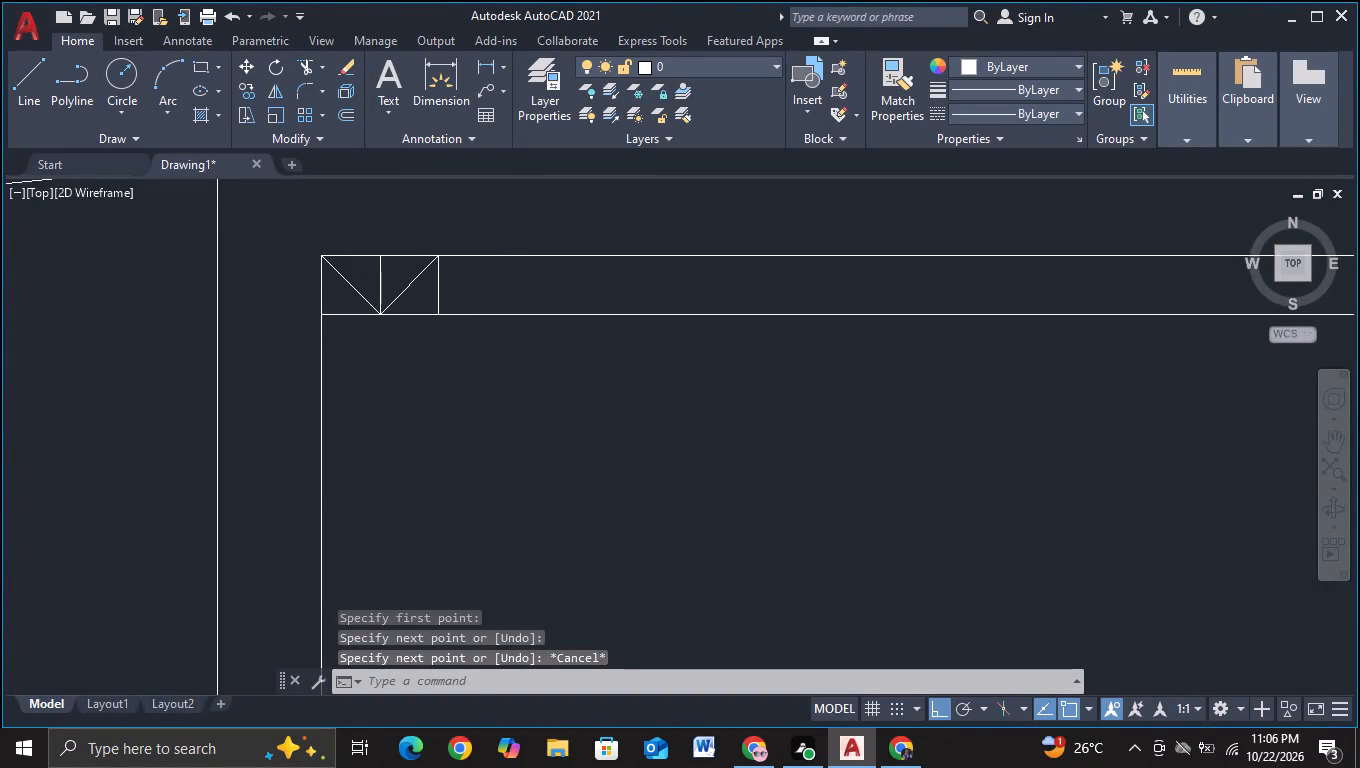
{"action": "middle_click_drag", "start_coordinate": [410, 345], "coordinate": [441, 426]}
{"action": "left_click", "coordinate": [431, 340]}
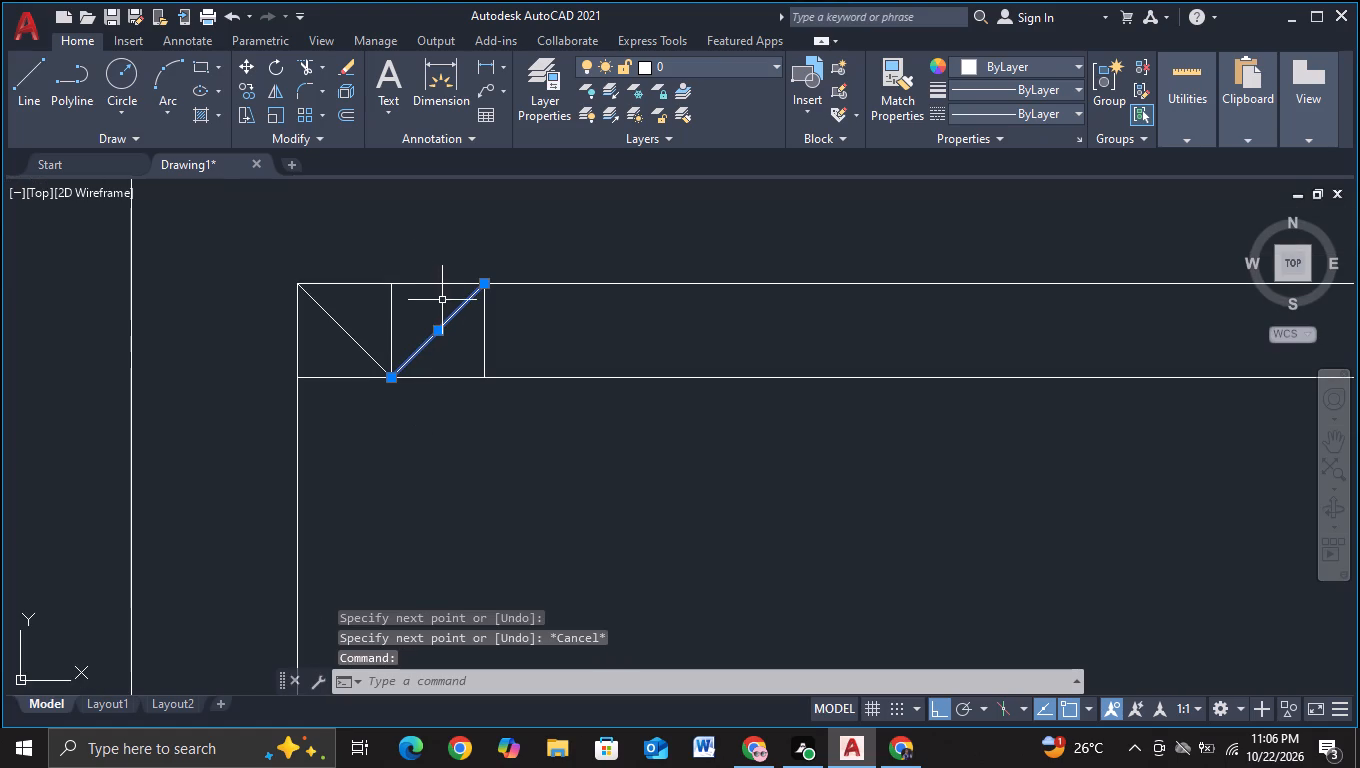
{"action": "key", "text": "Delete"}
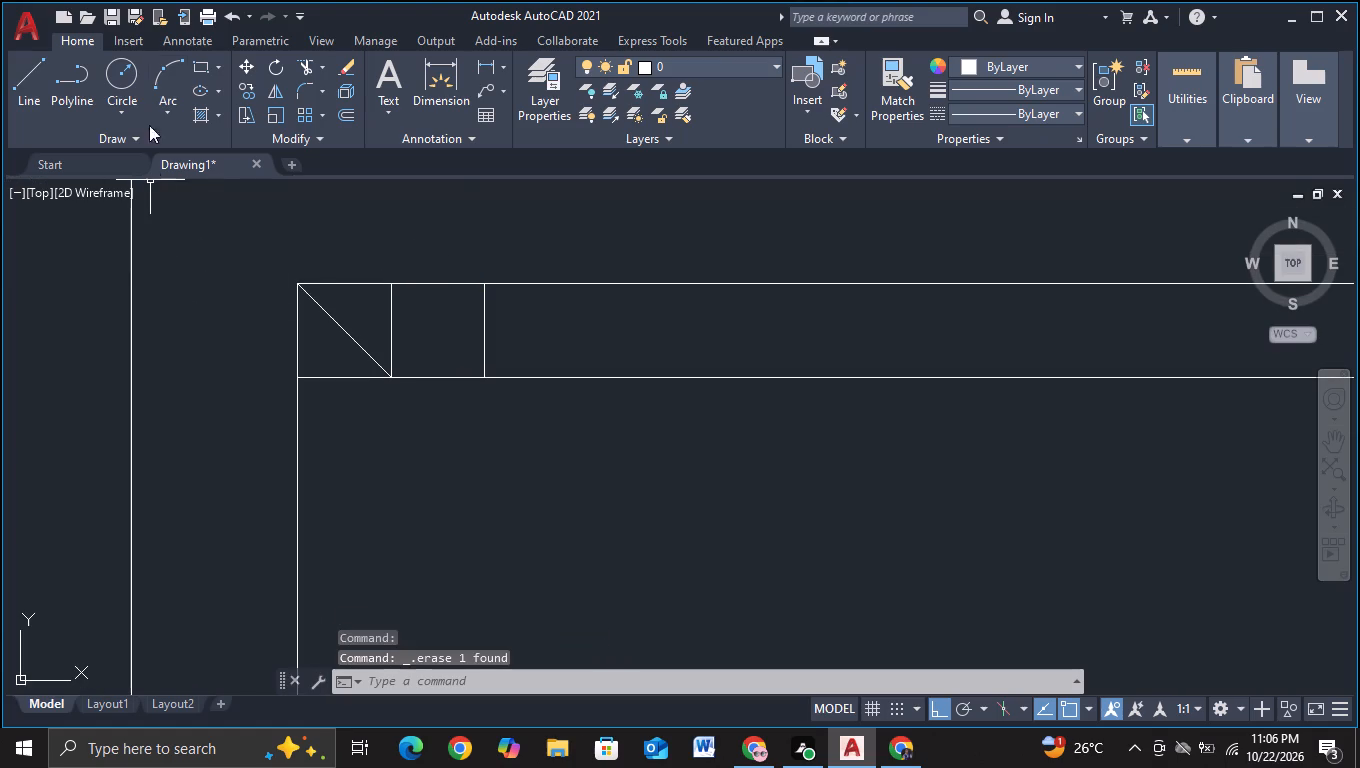
Draw a diagonal from the foot of the first vertical up to the top of the copied vertical, forming a V.
{"action": "left_click", "coordinate": [15, 103]}
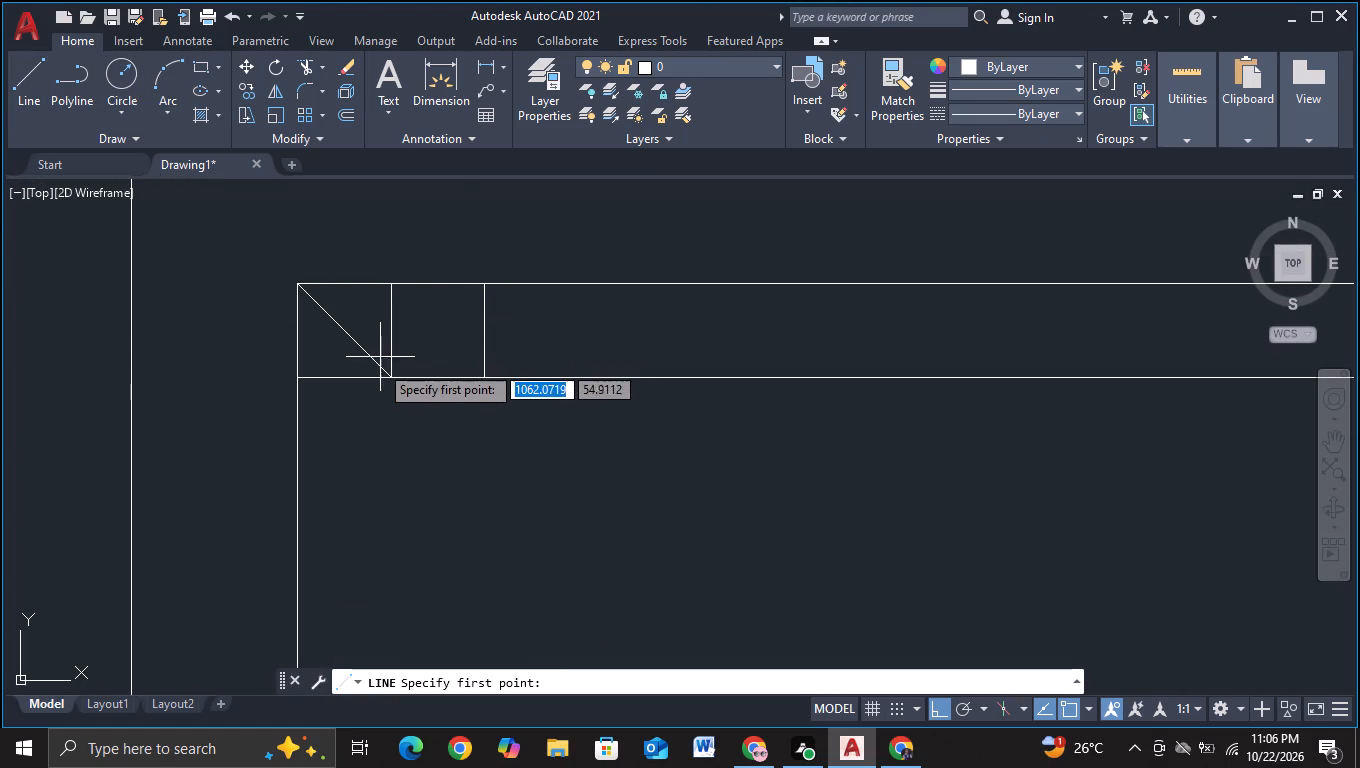
{"action": "left_click", "coordinate": [392, 375]}
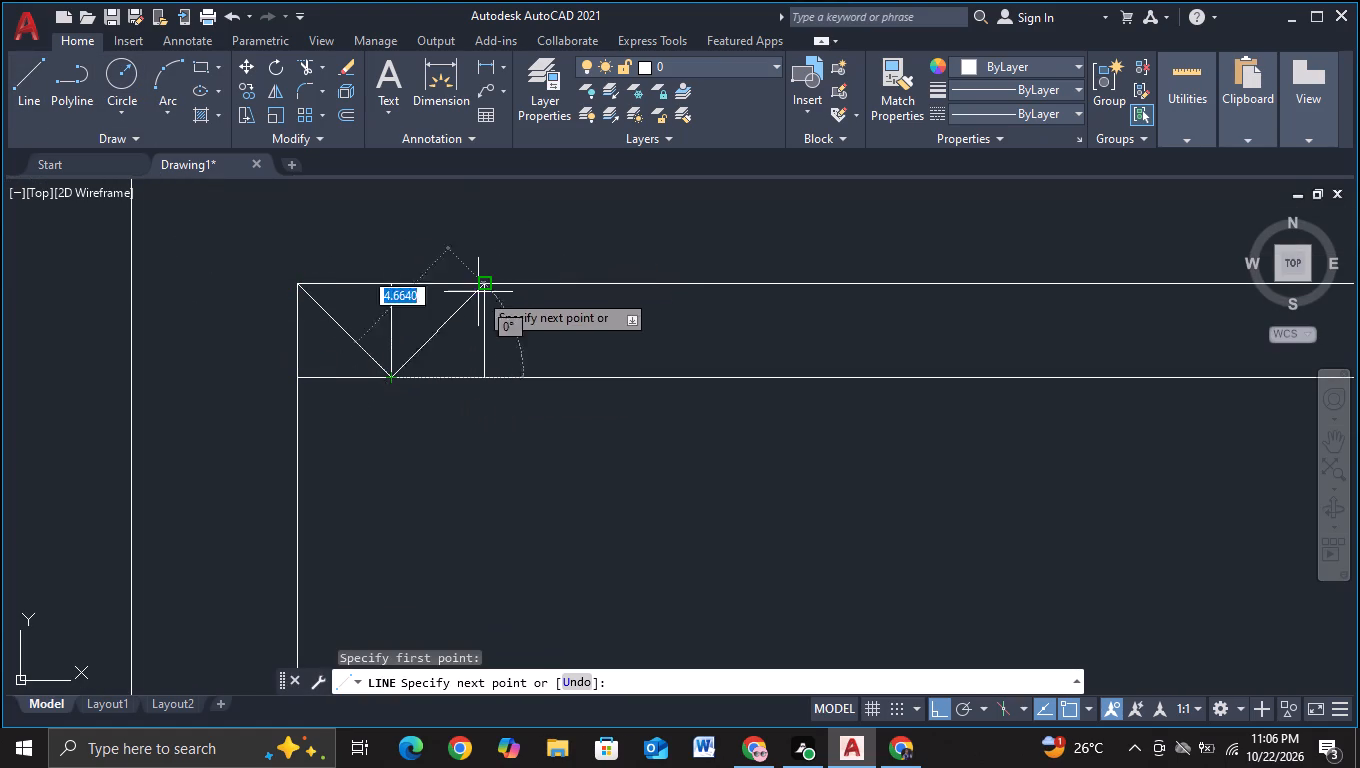
{"action": "left_click", "coordinate": [478, 292]}
{"action": "key", "text": "Escape"}
Remove both short vertical lines from the band with Trim, keeping only the V-shaped diagonals.
{"action": "scroll", "coordinate": [479, 324], "scroll_direction": "down", "scroll_amount": 1}
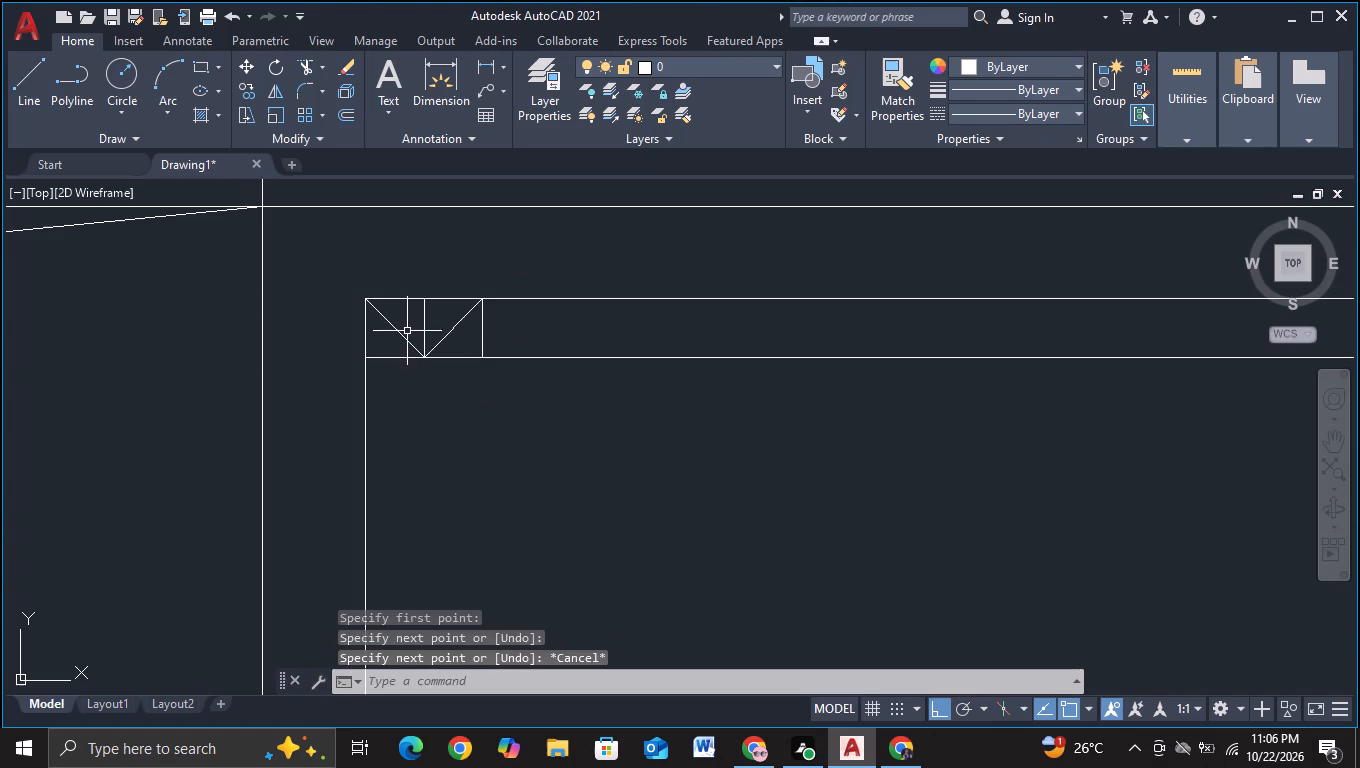
{"action": "left_click", "coordinate": [305, 72]}
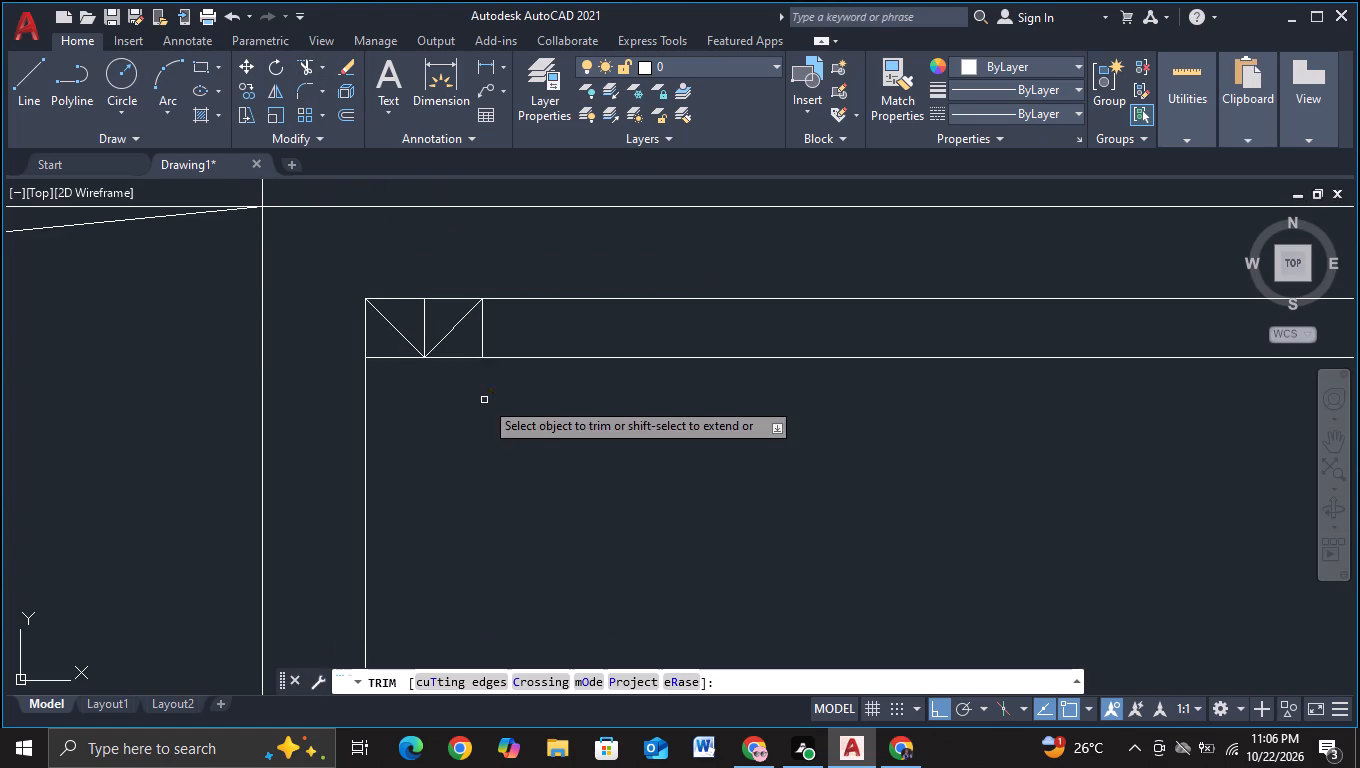
{"action": "left_click", "coordinate": [422, 329]}
{"action": "left_click", "coordinate": [484, 337]}
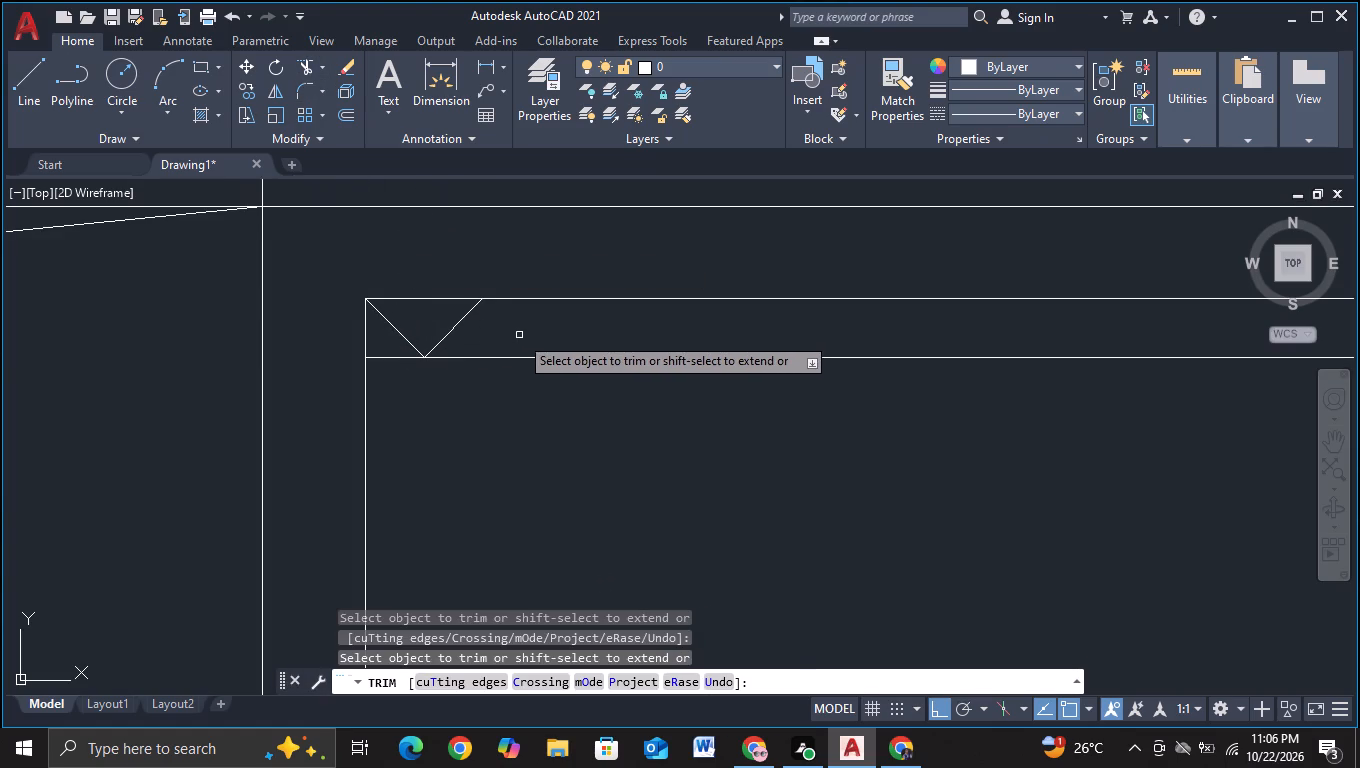
{"action": "key", "text": "Escape"}
Copy the two V diagonals four times rightward along the low block's top band, end to end at about 10-unit spacing.
{"action": "left_click_drag", "start_coordinate": [390, 340], "coordinate": [469, 340]}
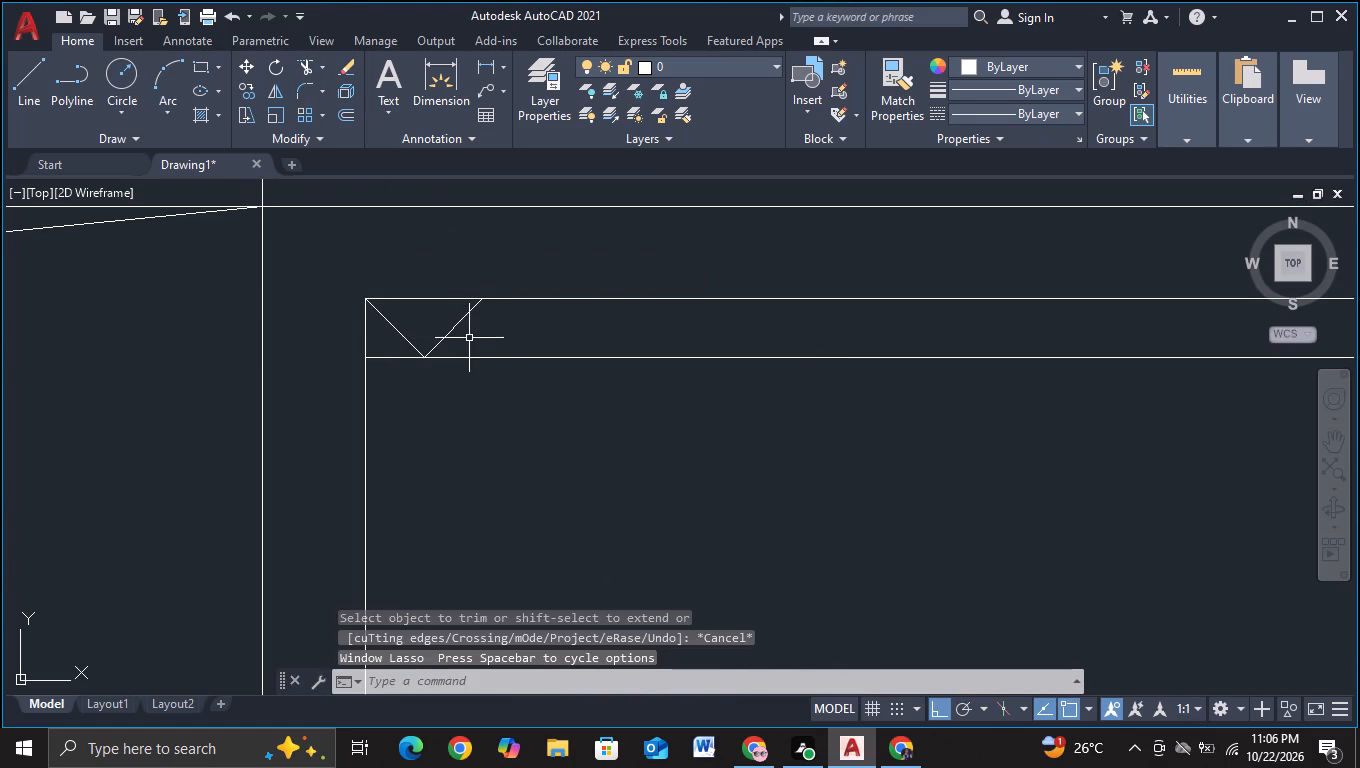
{"action": "left_click_drag", "start_coordinate": [469, 338], "coordinate": [397, 337]}
{"action": "key", "text": "c"}
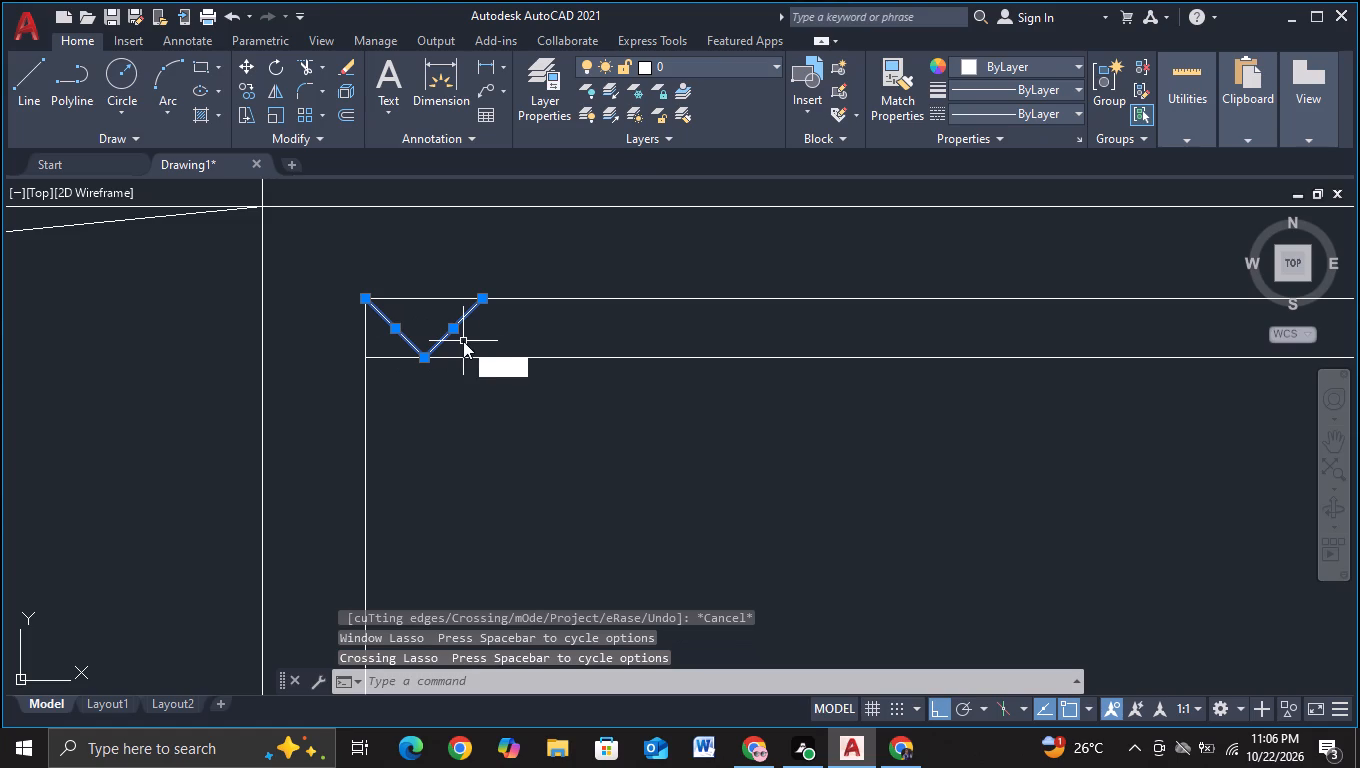
{"action": "left_click", "coordinate": [556, 409]}
{"action": "left_click", "coordinate": [441, 317]}
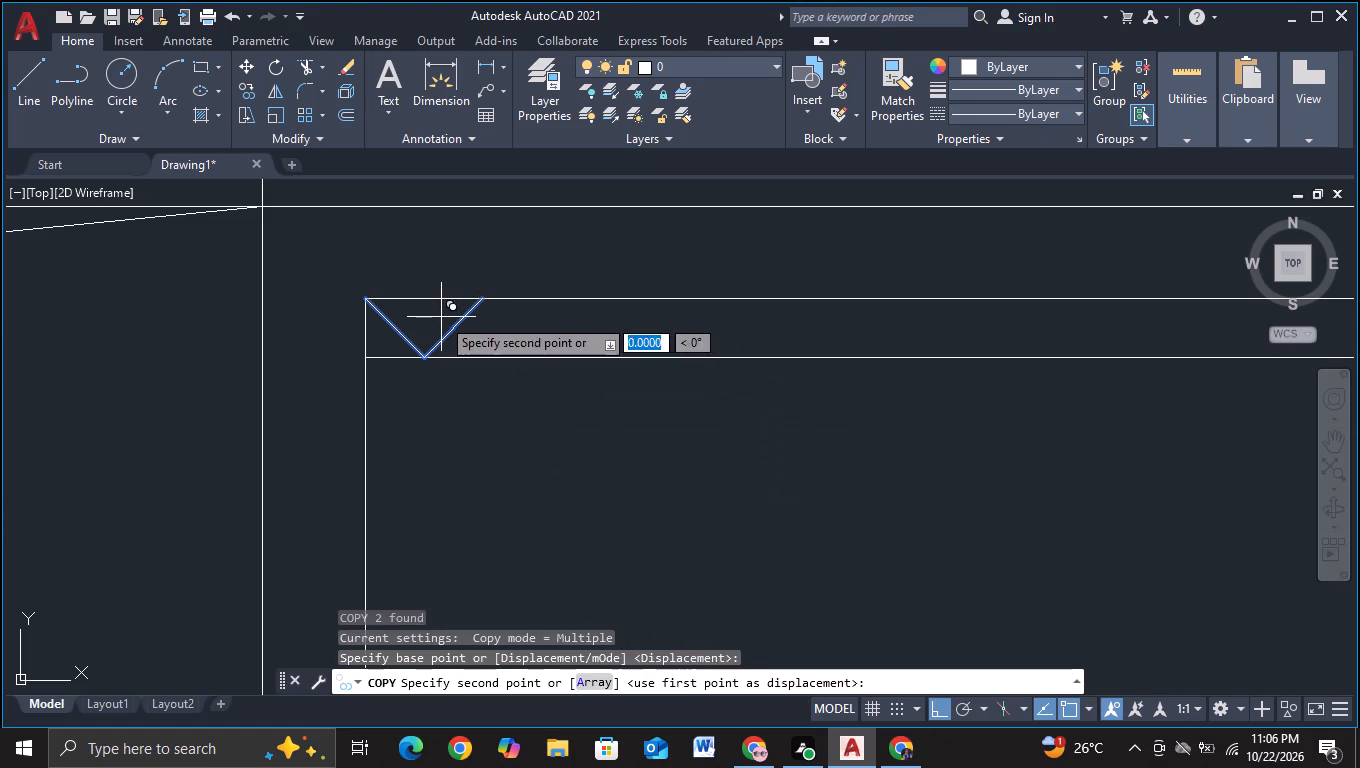
{"action": "left_click", "coordinate": [558, 328]}
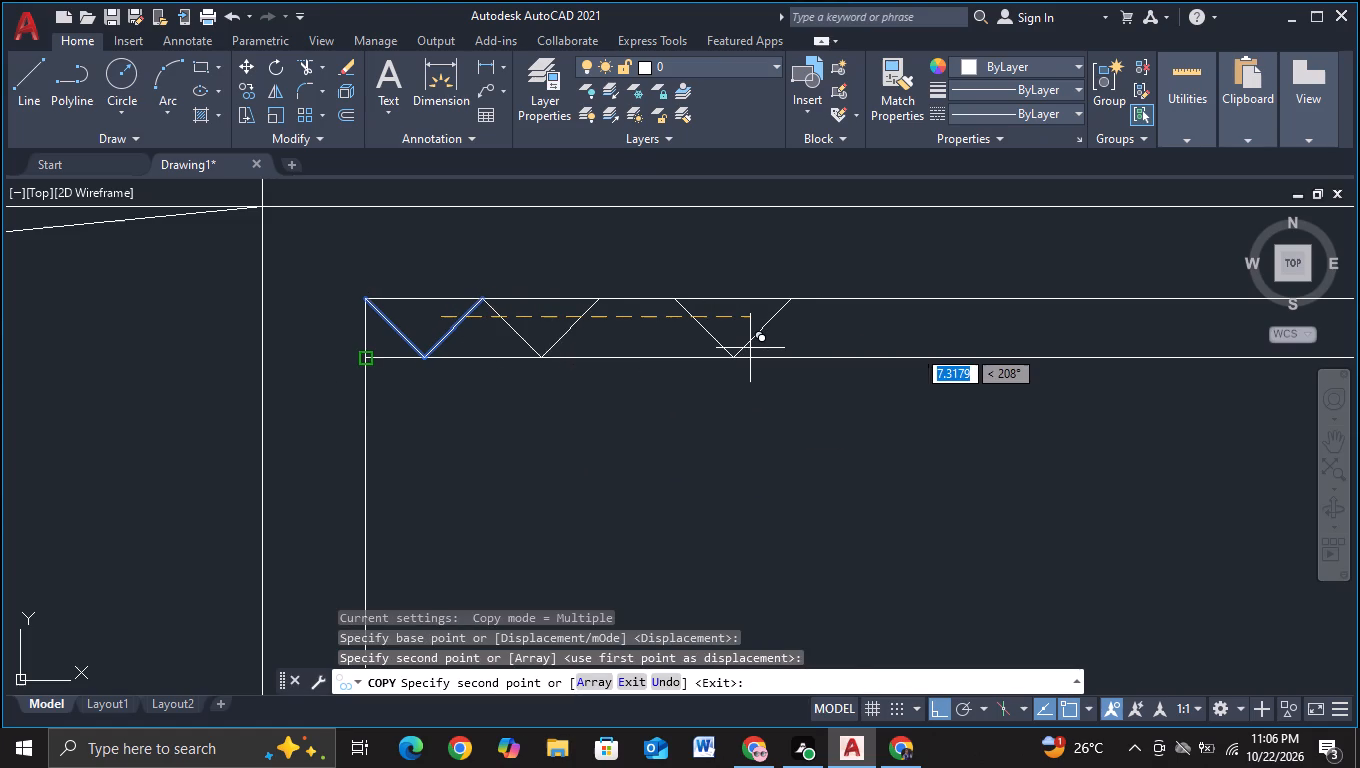
{"action": "key", "text": "F3"}
{"action": "scroll", "coordinate": [750, 348], "scroll_direction": "up", "scroll_amount": 2}
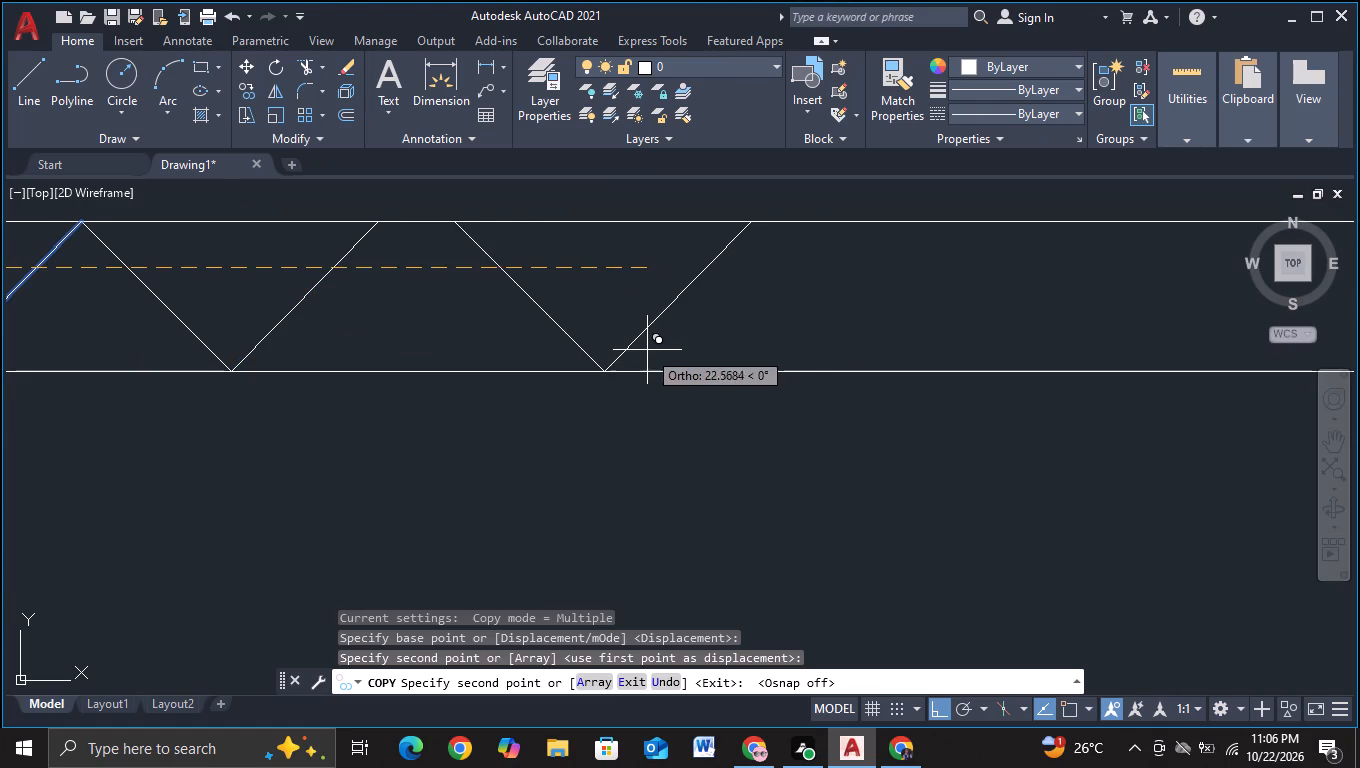
{"action": "left_click", "coordinate": [570, 348]}
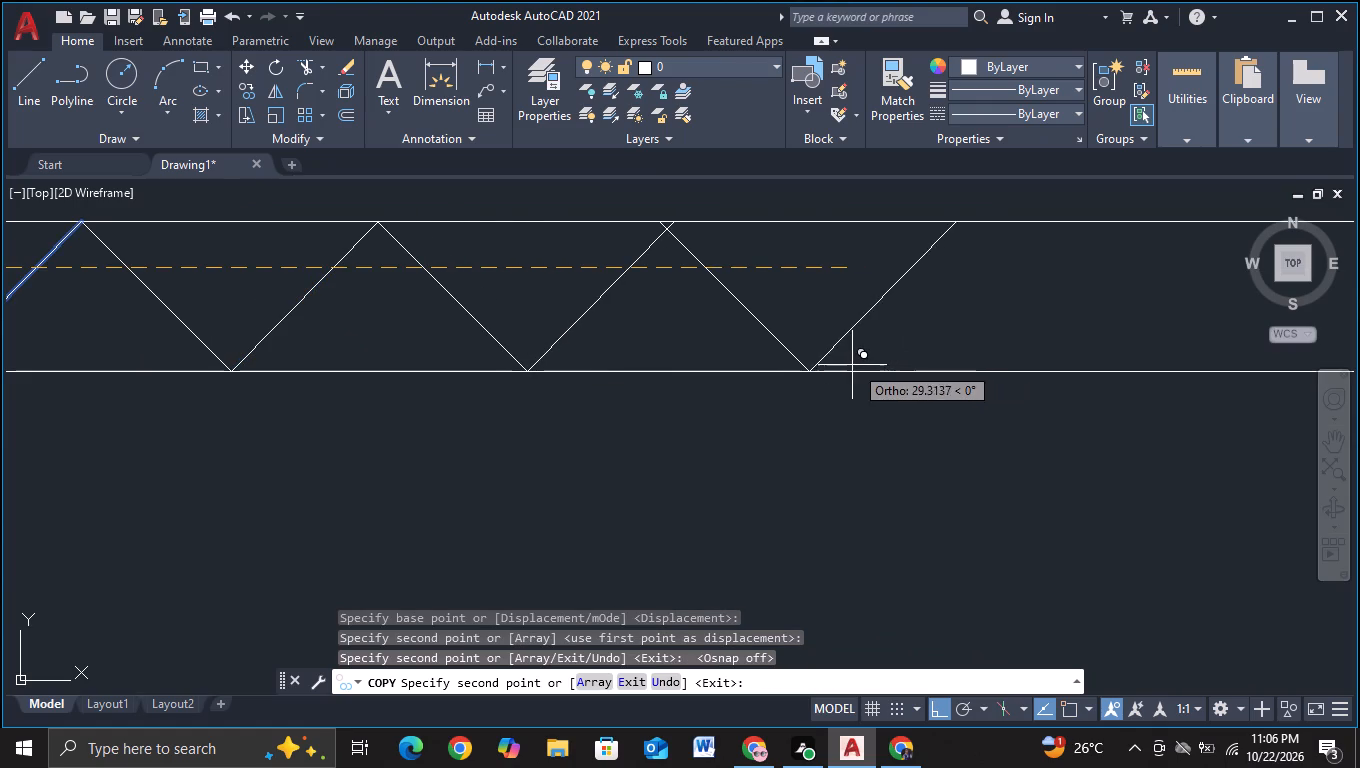
{"action": "left_click", "coordinate": [866, 365]}
{"action": "middle_click_drag", "start_coordinate": [866, 365], "coordinate": [219, 335]}
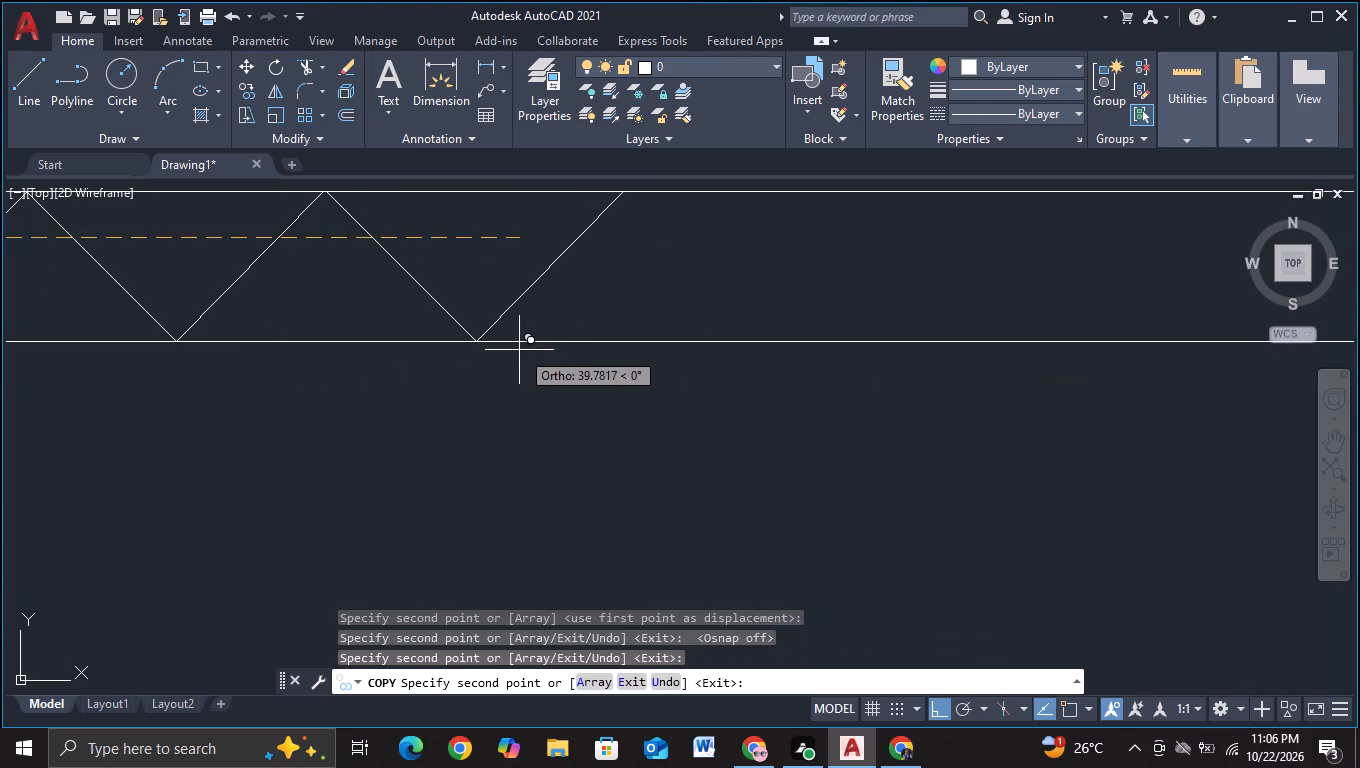
{"action": "left_click", "coordinate": [513, 352]}
Copy the V diagonals nine more times rightward, end to end at about 10-unit spacing, up to the right edge of the low block's inner frame.
{"action": "middle_click_drag", "start_coordinate": [790, 378], "coordinate": [429, 372]}
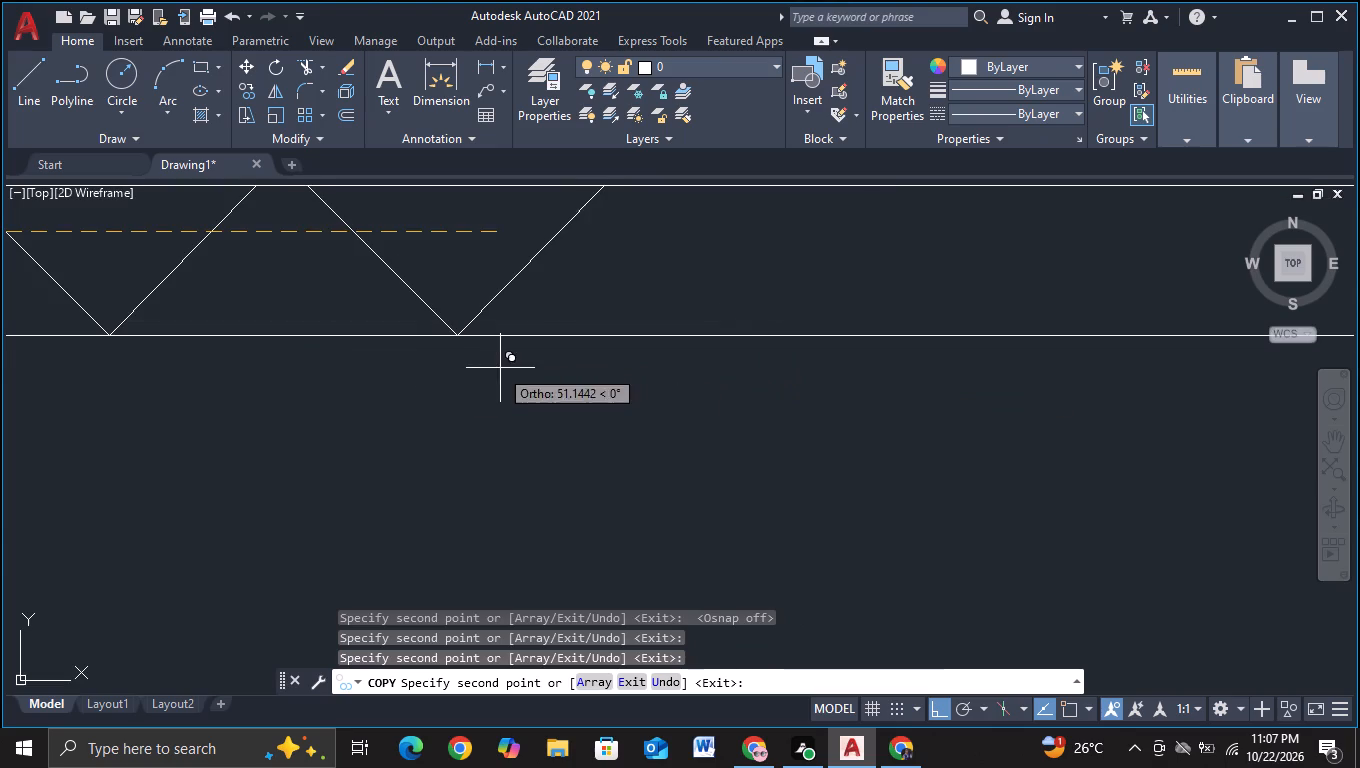
{"action": "left_click", "coordinate": [448, 371]}
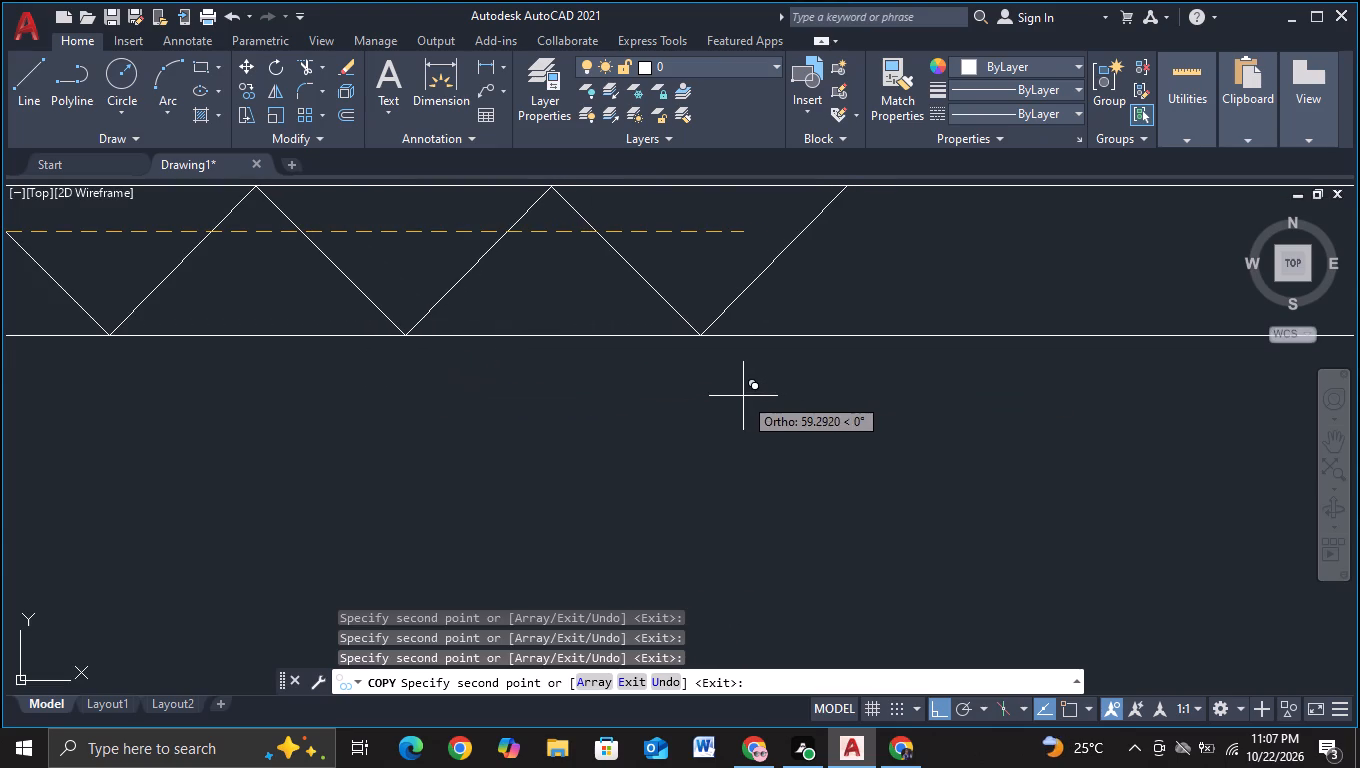
{"action": "left_click", "coordinate": [743, 396]}
{"action": "middle_click_drag", "start_coordinate": [763, 396], "coordinate": [119, 309]}
{"action": "middle_click_drag", "start_coordinate": [351, 322], "coordinate": [440, 523]}
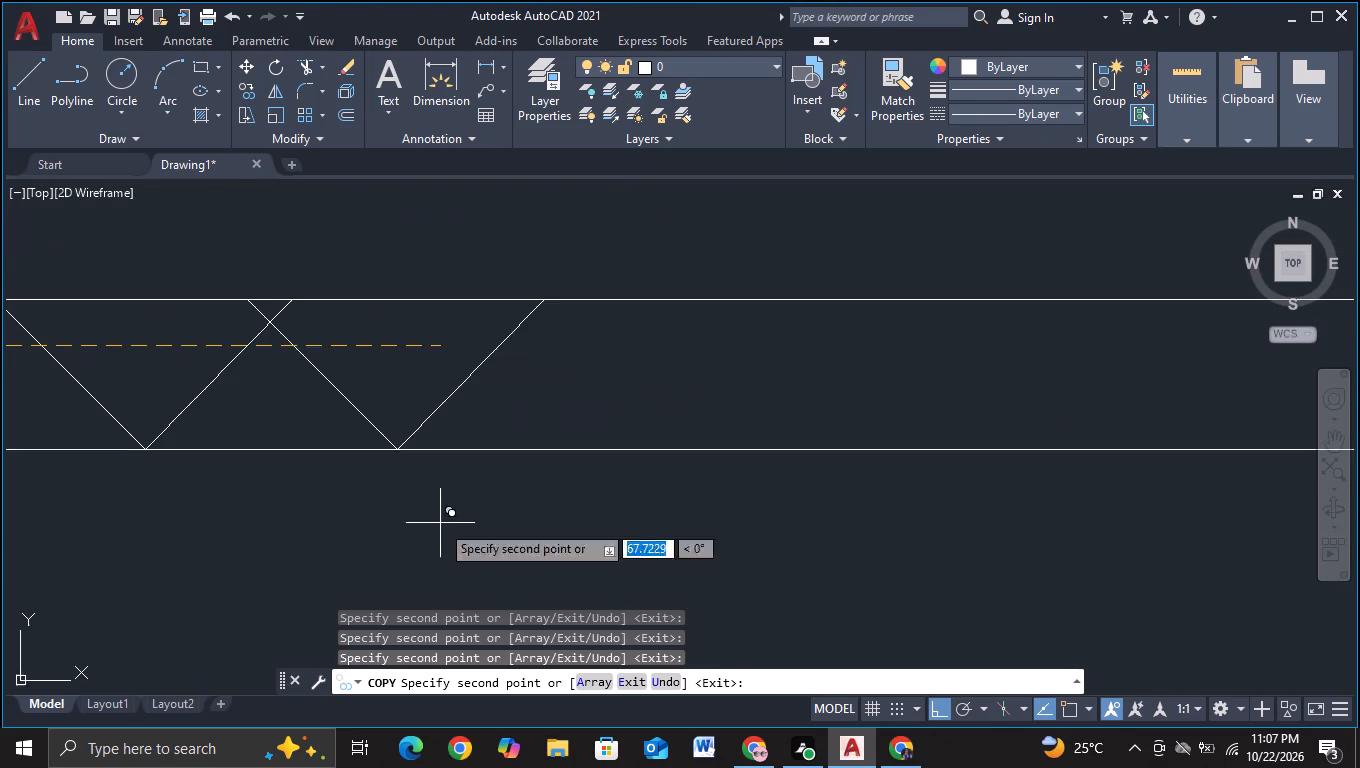
{"action": "left_click", "coordinate": [484, 484]}
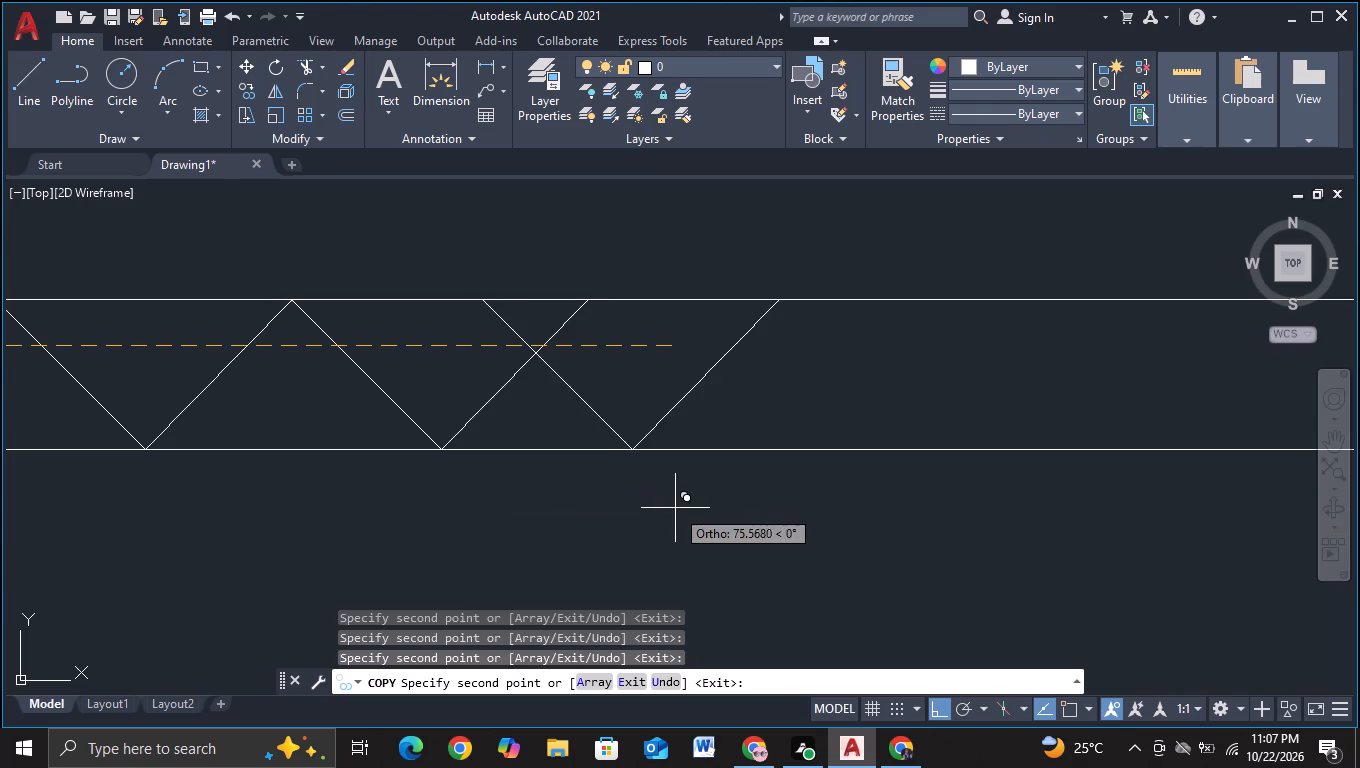
{"action": "left_click", "coordinate": [779, 516]}
{"action": "middle_click_drag", "start_coordinate": [901, 532], "coordinate": [638, 506]}
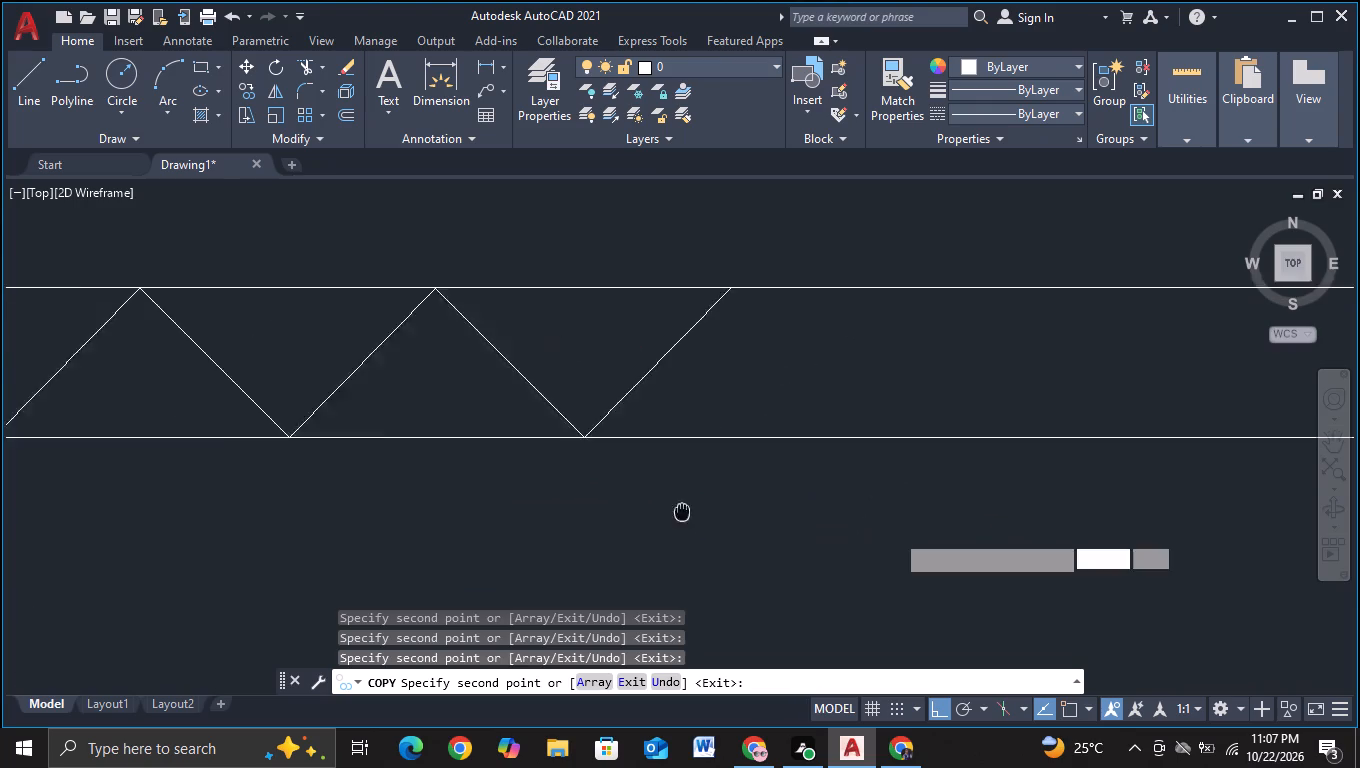
{"action": "middle_click_drag", "start_coordinate": [638, 506], "coordinate": [421, 478]}
{"action": "left_click", "coordinate": [596, 497]}
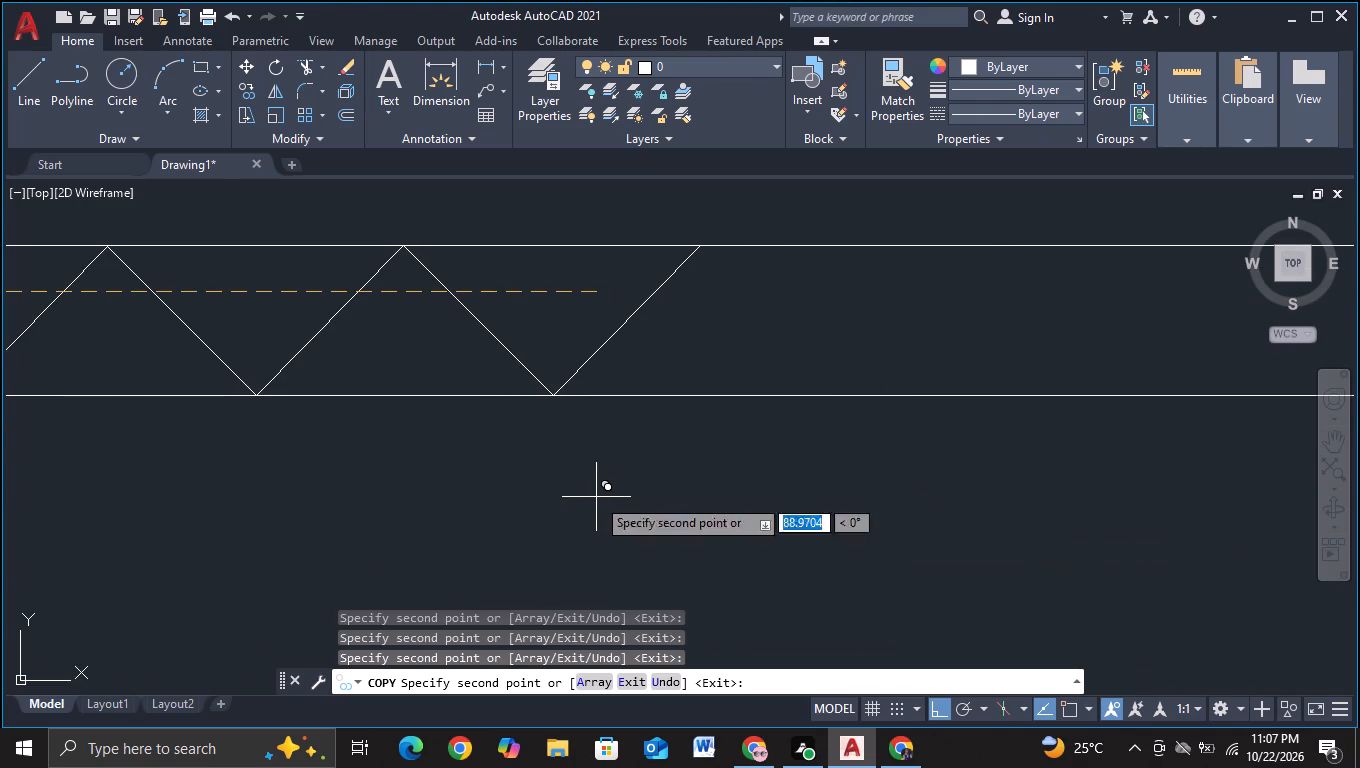
{"action": "left_click", "coordinate": [891, 535]}
{"action": "middle_click_drag", "start_coordinate": [872, 536], "coordinate": [386, 493]}
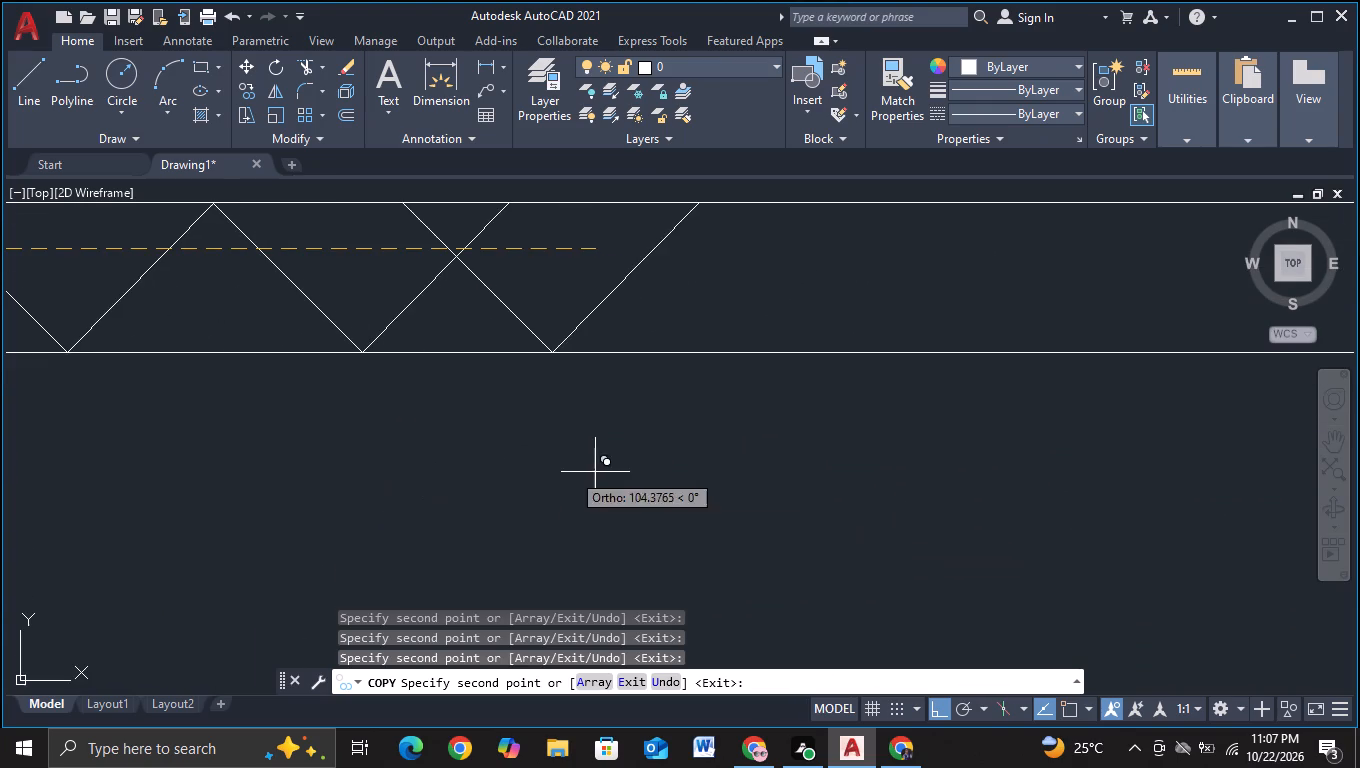
{"action": "left_click", "coordinate": [701, 468]}
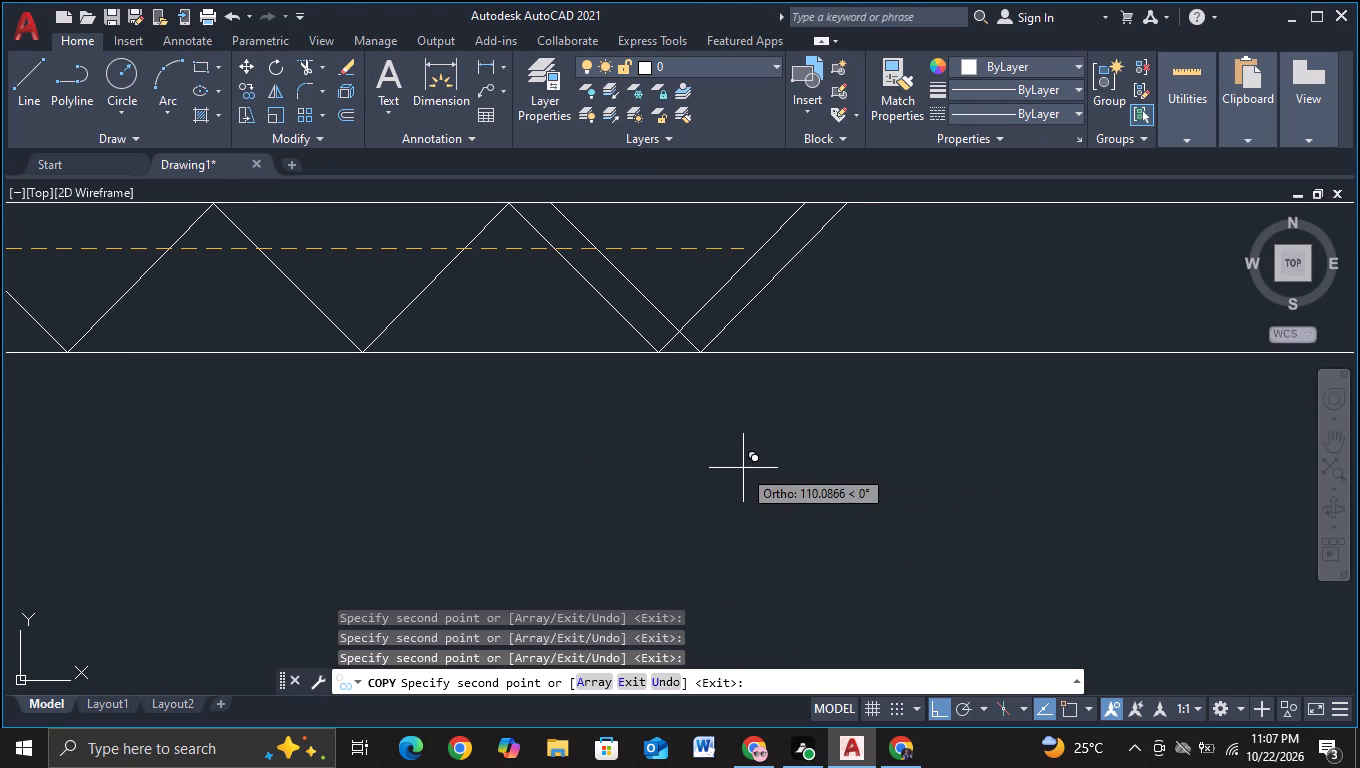
{"action": "middle_click_drag", "start_coordinate": [728, 477], "coordinate": [343, 490]}
{"action": "left_click", "coordinate": [612, 467]}
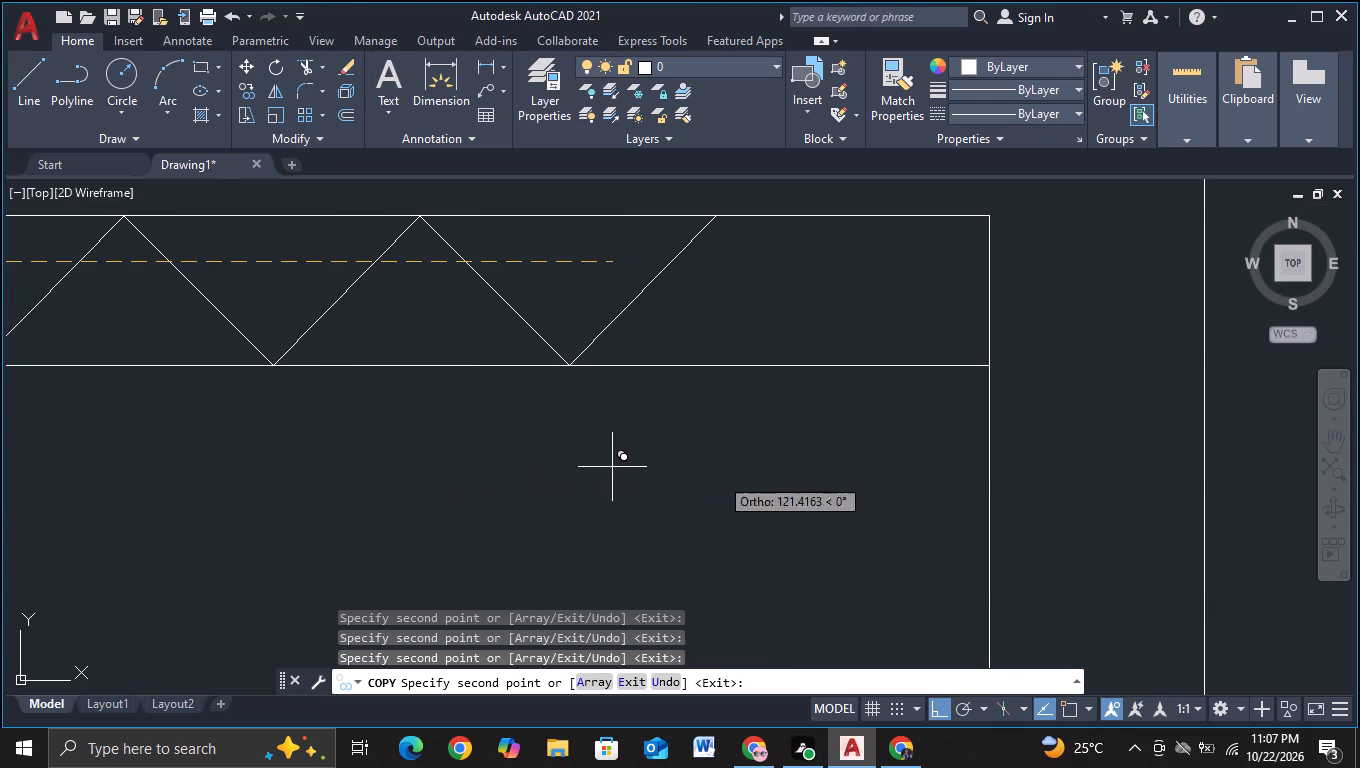
{"action": "left_click", "coordinate": [908, 485]}
{"action": "key", "text": "Escape"}
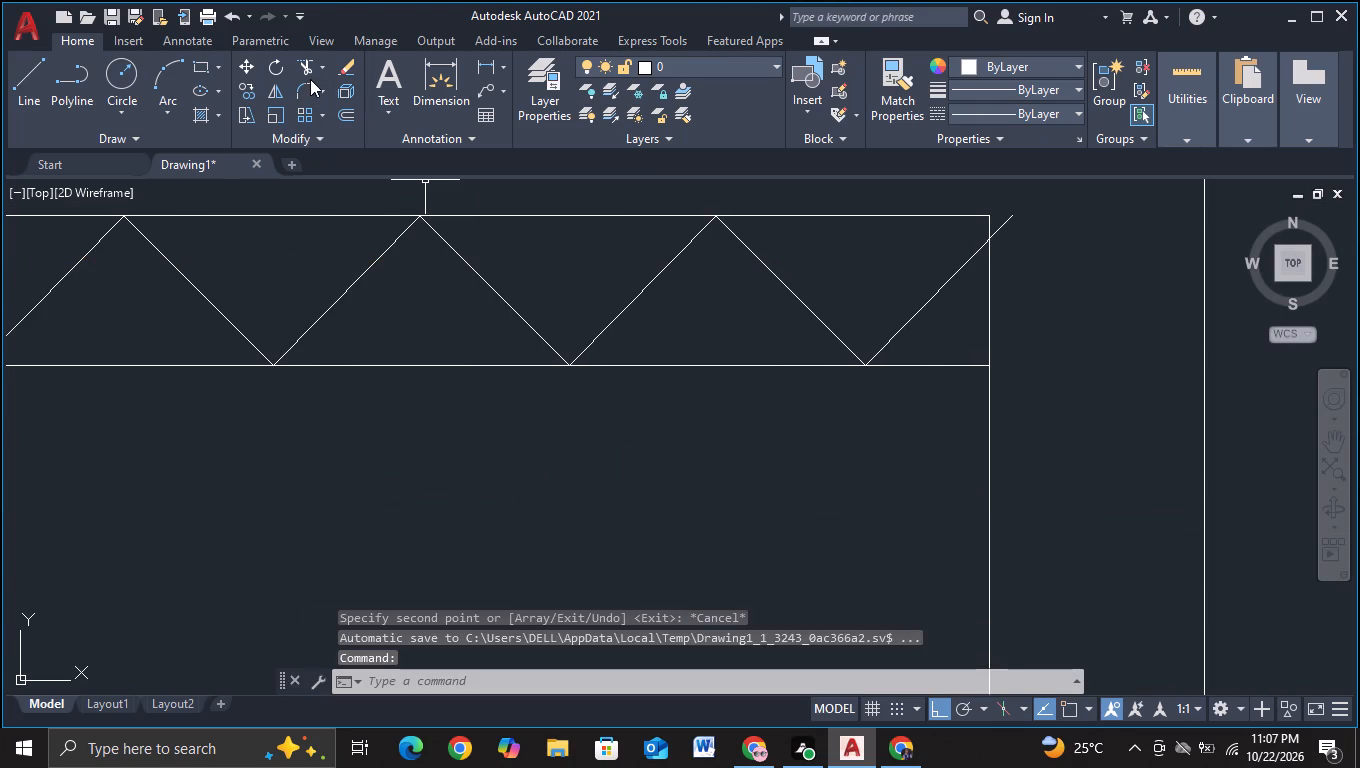
Trim the end of the last diagonal that extends past the right edge of the low block's inner frame.
{"action": "left_click", "coordinate": [310, 70]}
{"action": "left_click", "coordinate": [1010, 224]}
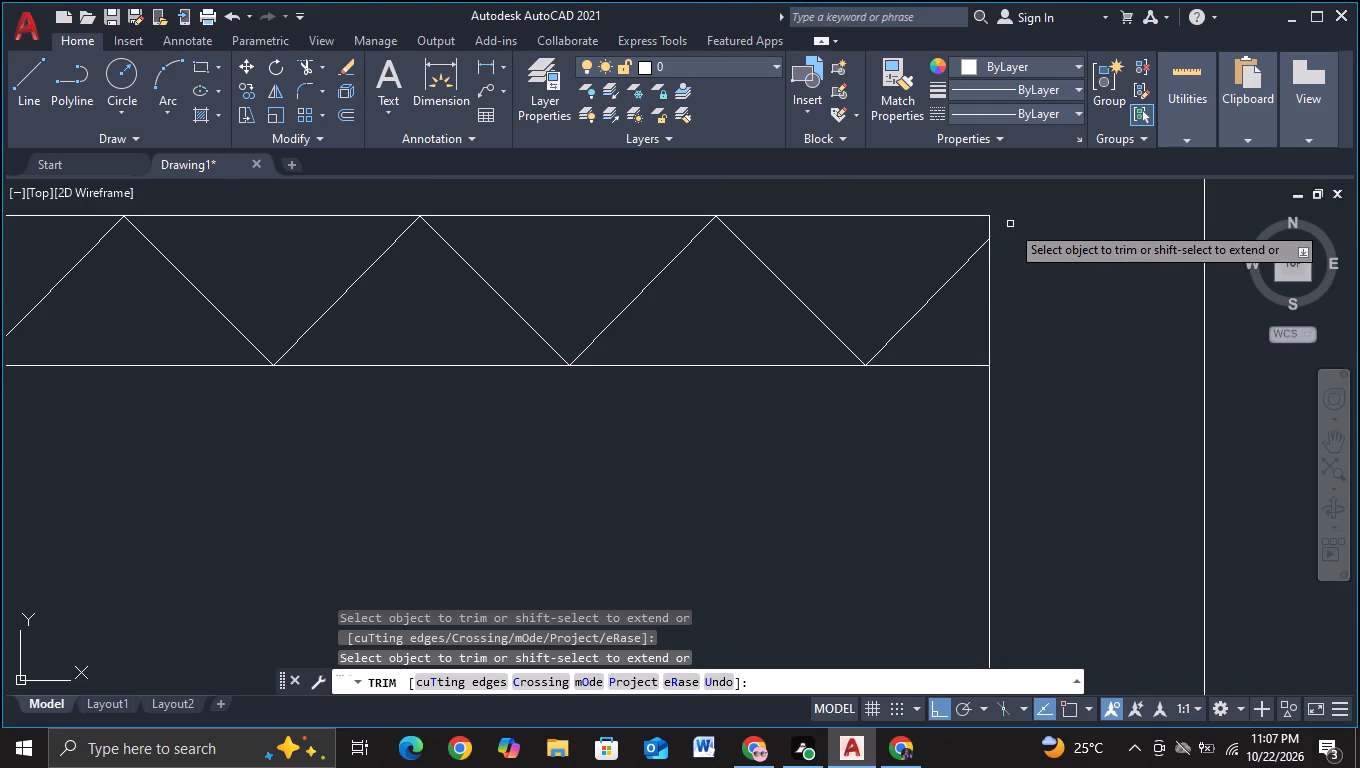
{"action": "scroll", "coordinate": [1014, 241], "scroll_direction": "down", "scroll_amount": 3}
{"action": "key", "text": "Escape"}
Copy the finished truss band with its top and bottom lines five times downward at about 6.5-unit spacing inside the low block's inner frame.
{"action": "middle_click_drag", "start_coordinate": [882, 371], "coordinate": [1089, 334]}
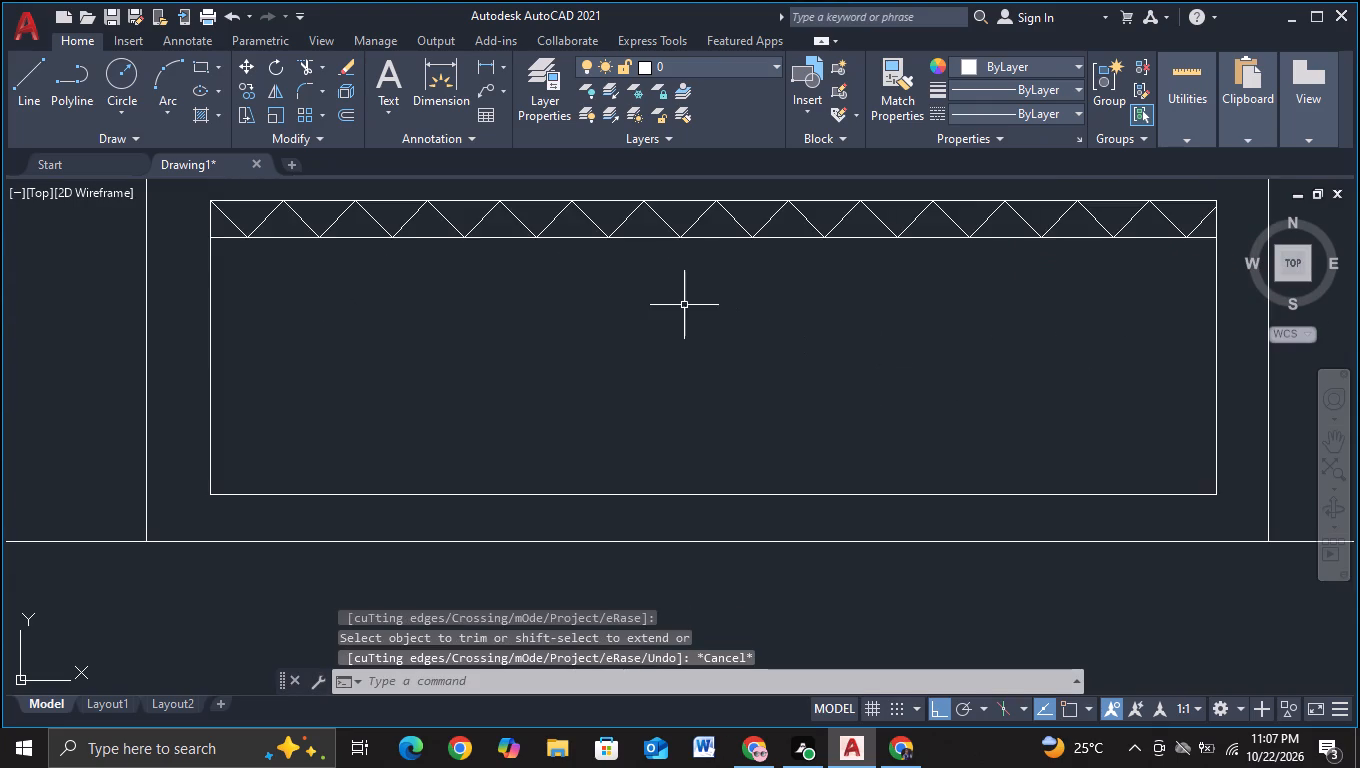
{"action": "middle_click_drag", "start_coordinate": [690, 338], "coordinate": [786, 460]}
{"action": "left_click", "coordinate": [283, 305]}
{"action": "middle_click_drag", "start_coordinate": [862, 403], "coordinate": [454, 414]}
{"action": "left_click", "coordinate": [931, 385]}
{"action": "key", "text": "c"}
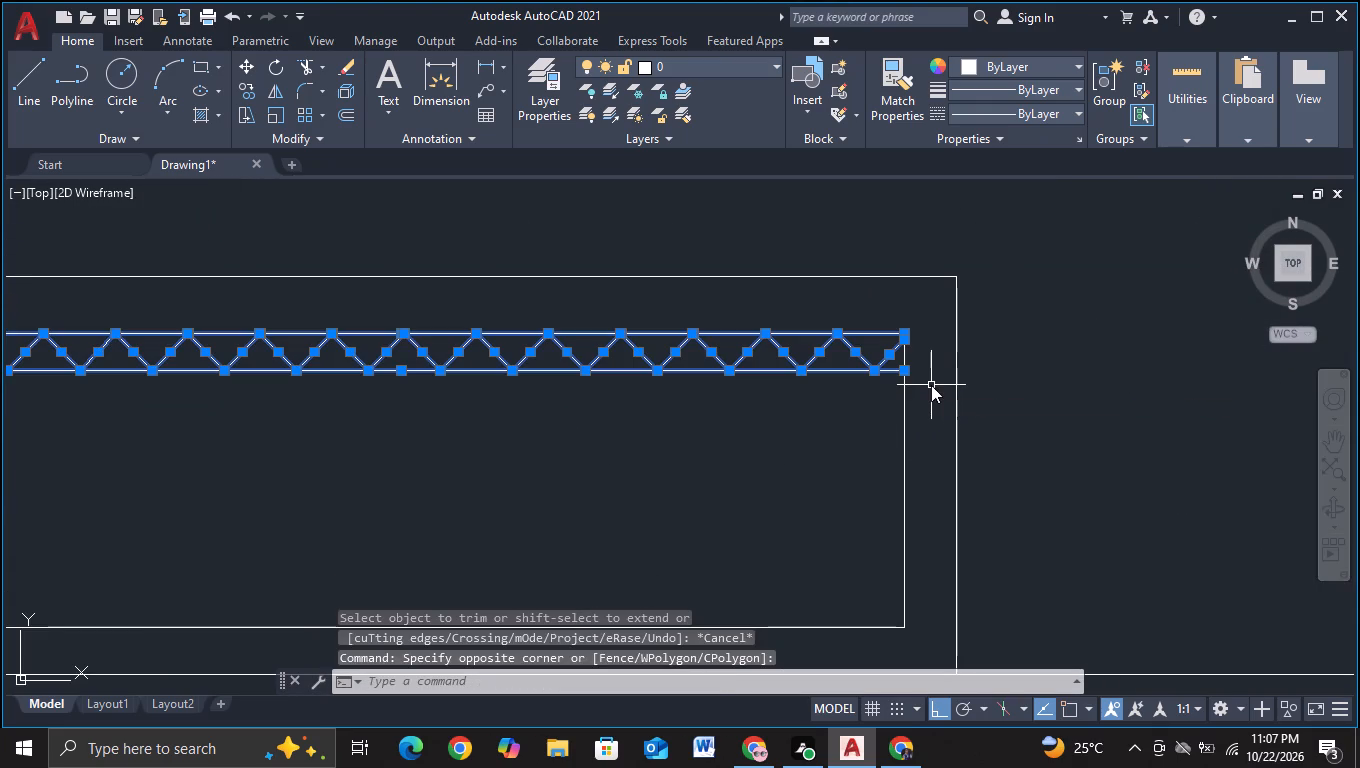
{"action": "left_click", "coordinate": [1017, 442]}
{"action": "left_click", "coordinate": [760, 374]}
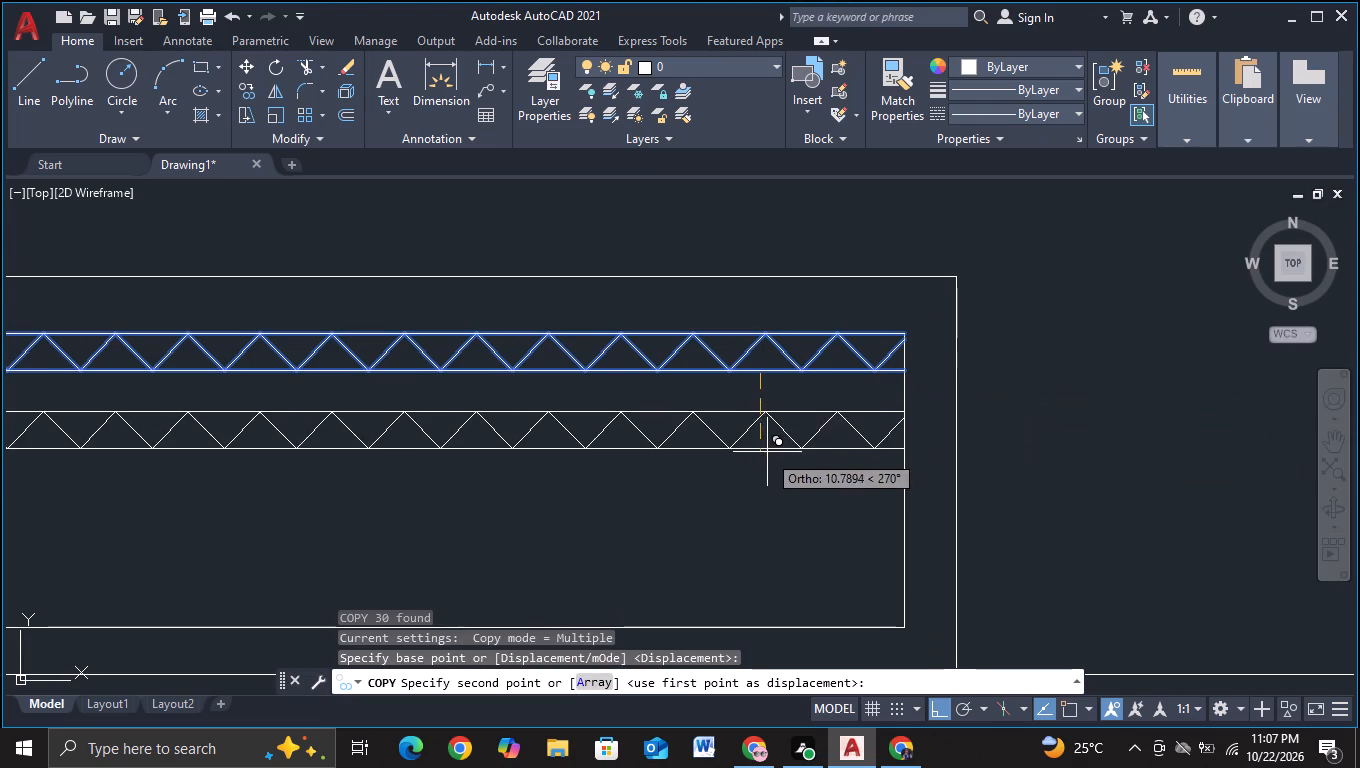
{"action": "left_click", "coordinate": [773, 423]}
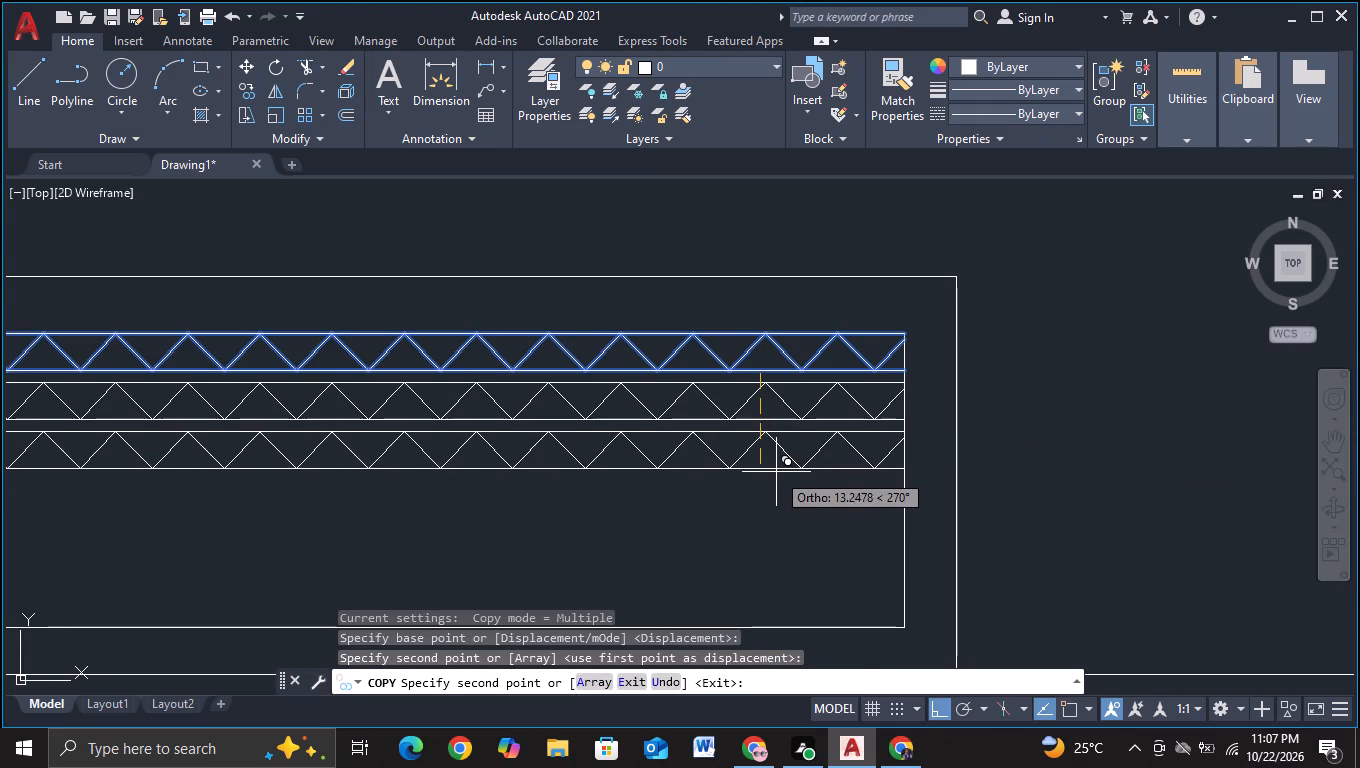
{"action": "left_click", "coordinate": [776, 472]}
{"action": "left_click", "coordinate": [775, 519]}
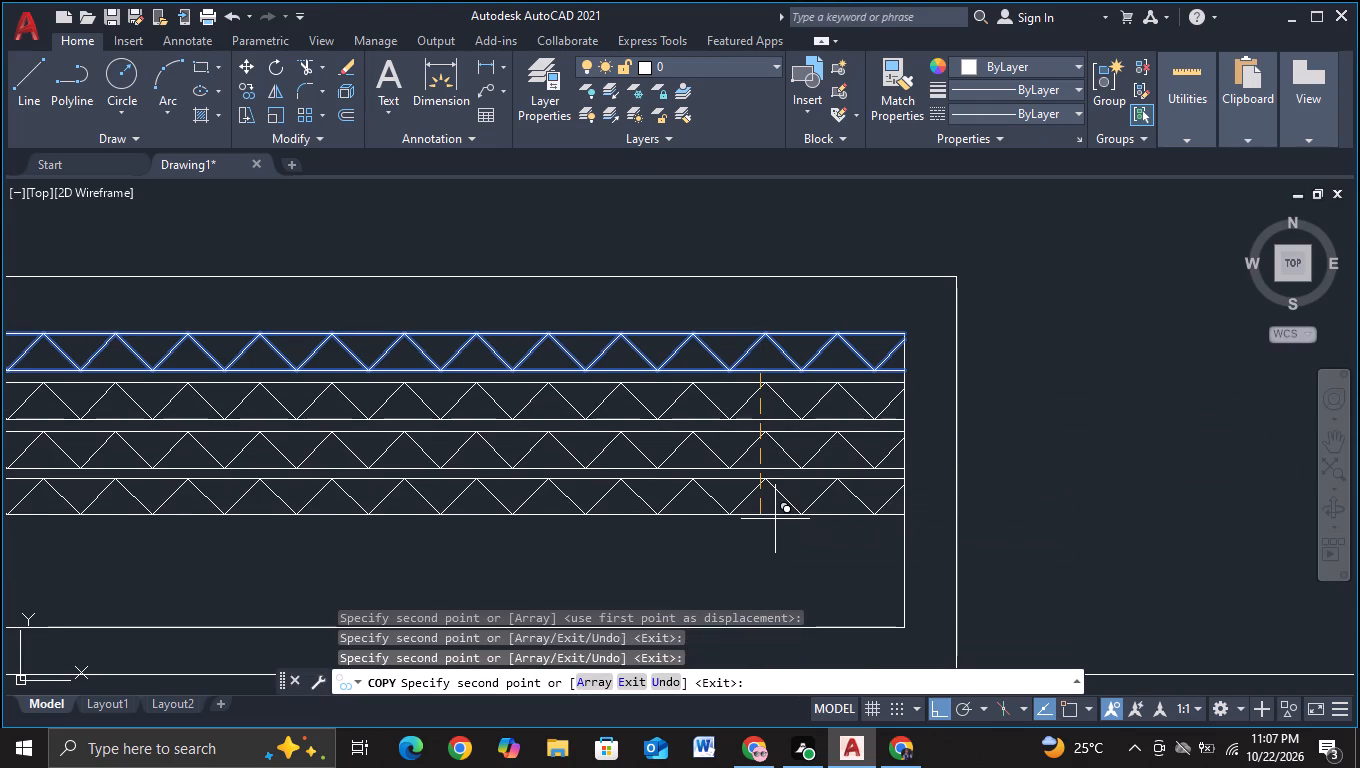
{"action": "middle_click_drag", "start_coordinate": [775, 519], "coordinate": [763, 416]}
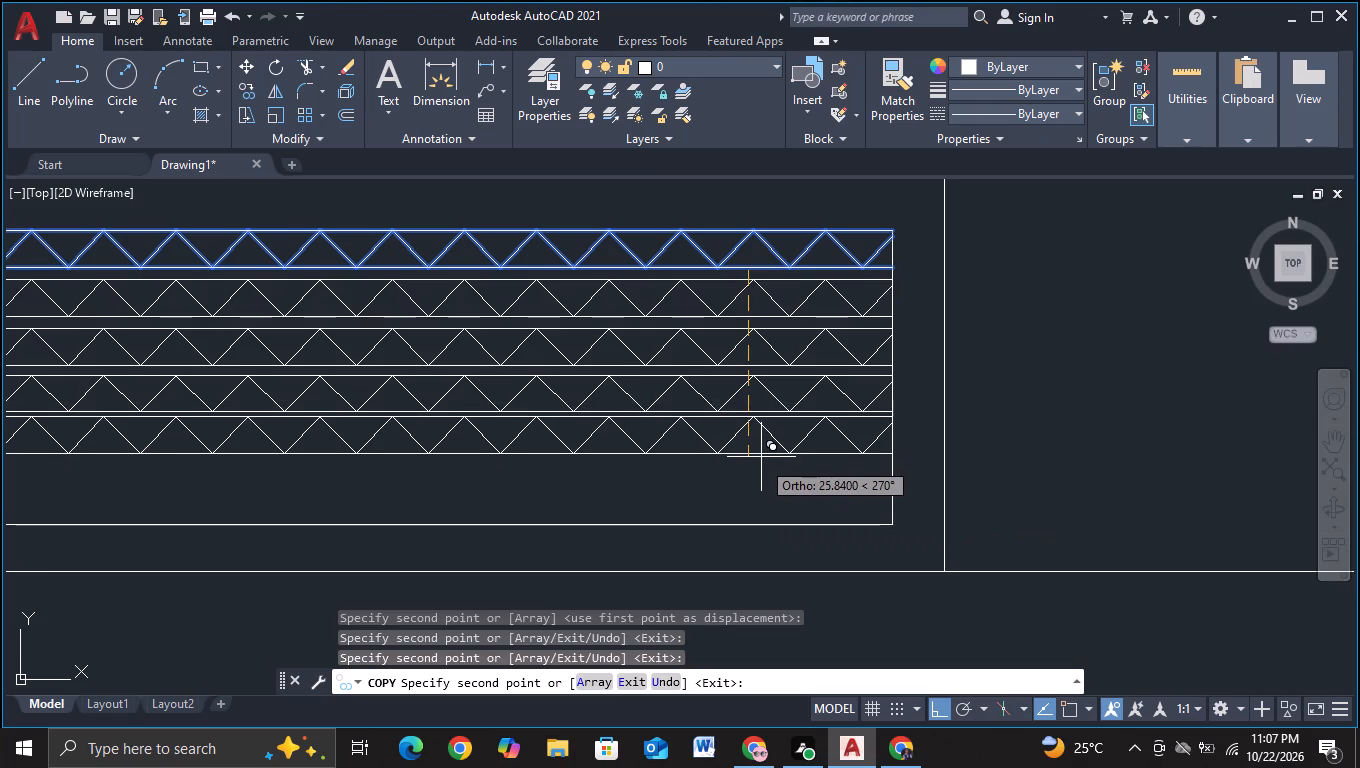
{"action": "left_click", "coordinate": [761, 461]}
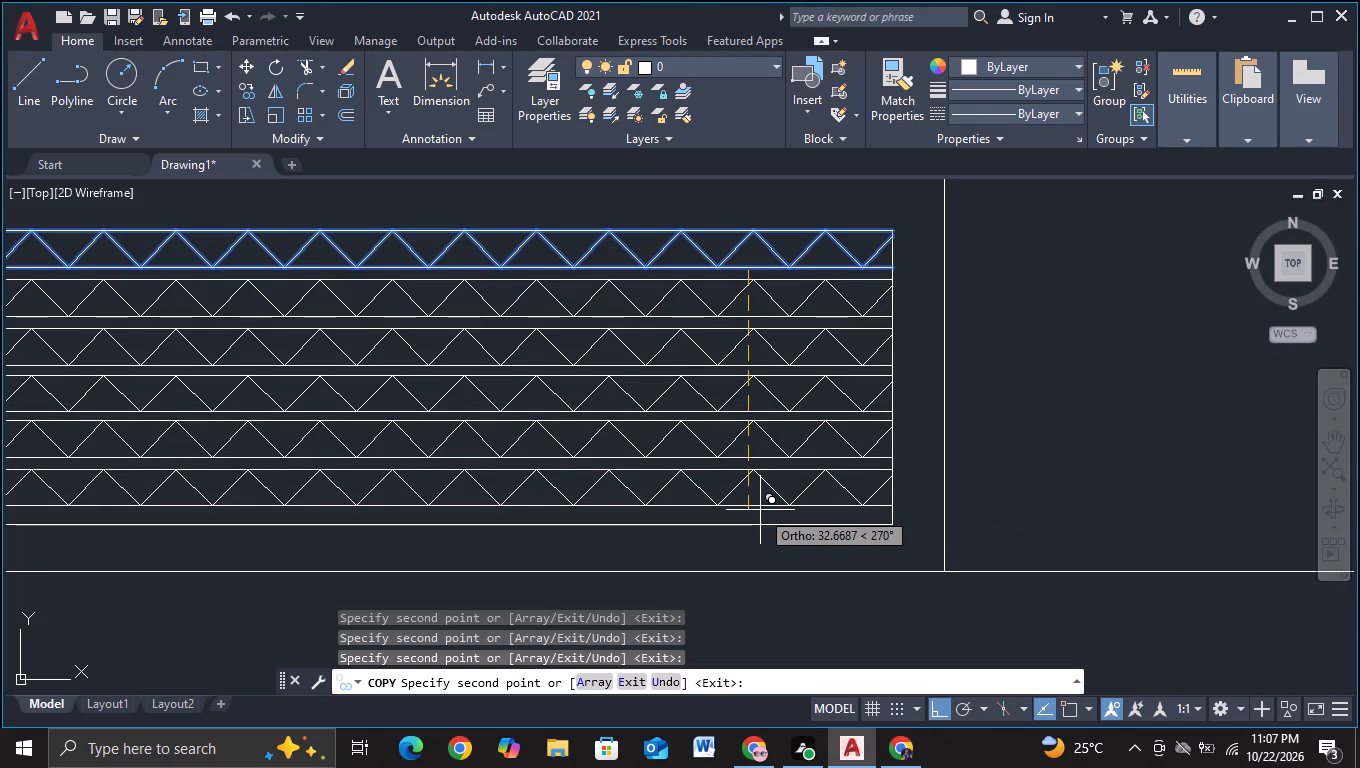
{"action": "left_click", "coordinate": [760, 508]}
{"action": "key", "text": "Escape"}
Copy the low block's six-row truss panel, with Ortho off, into the upper part of the tall block's inner frame.
{"action": "scroll", "coordinate": [760, 508], "scroll_direction": "down", "scroll_amount": 2}
{"action": "middle_click_drag", "start_coordinate": [946, 465], "coordinate": [985, 361]}
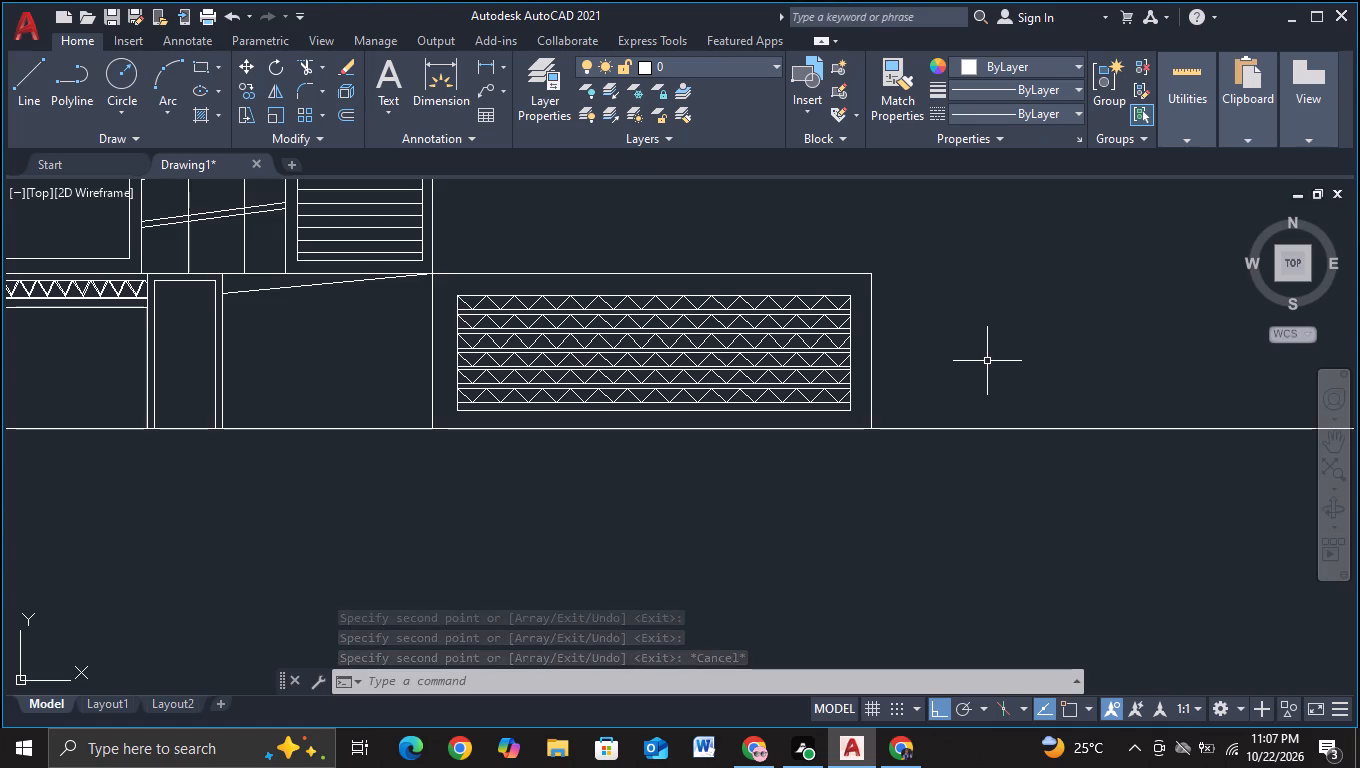
{"action": "scroll", "coordinate": [987, 361], "scroll_direction": "down", "scroll_amount": 2}
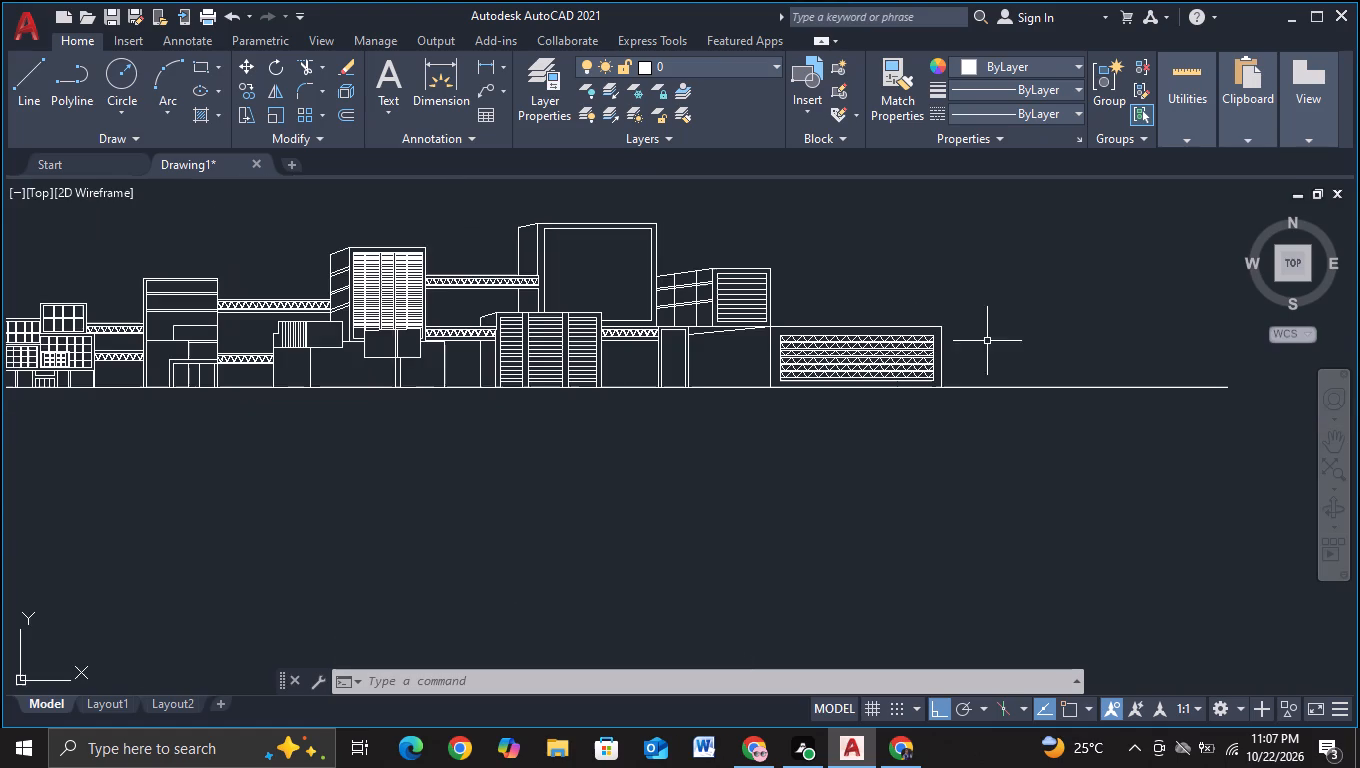
{"action": "middle_click_drag", "start_coordinate": [972, 315], "coordinate": [978, 284]}
{"action": "scroll", "coordinate": [783, 327], "scroll_direction": "up", "scroll_amount": 2}
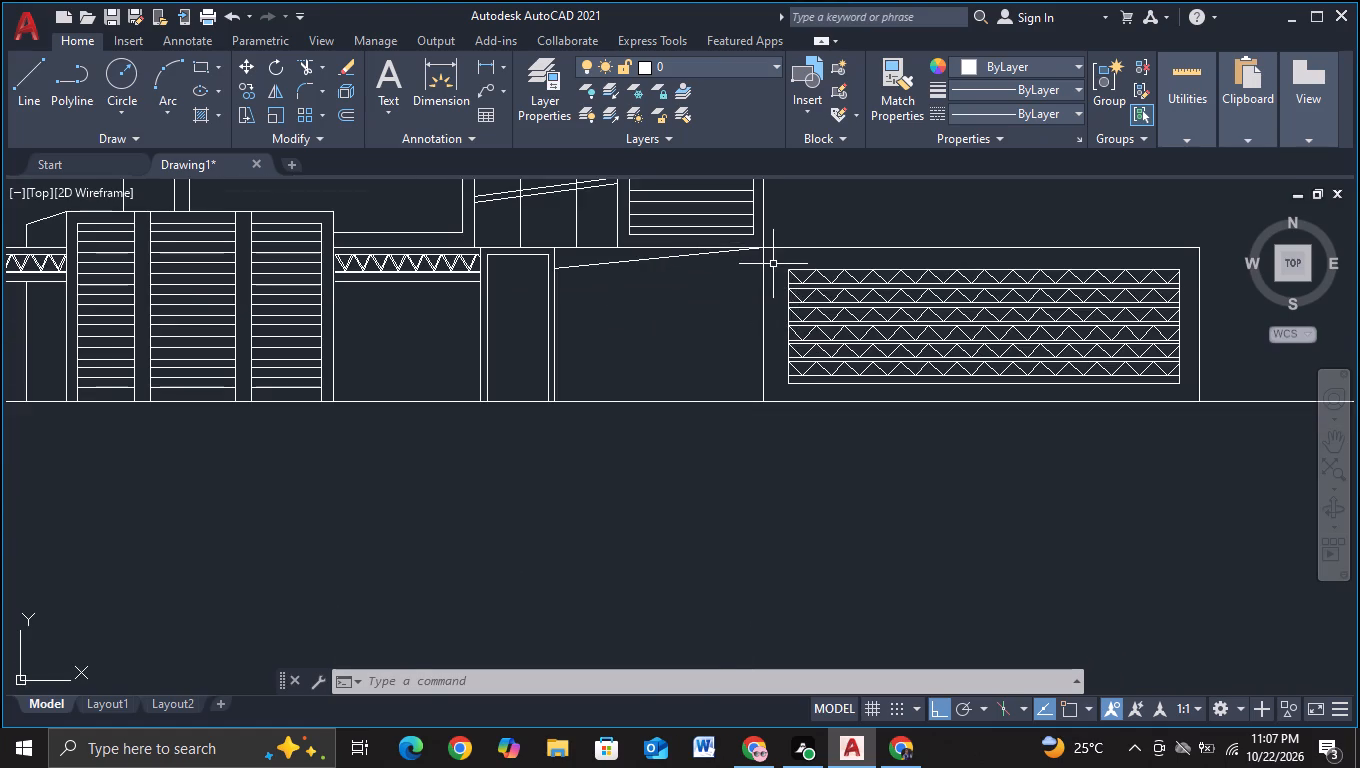
{"action": "left_click", "coordinate": [773, 264]}
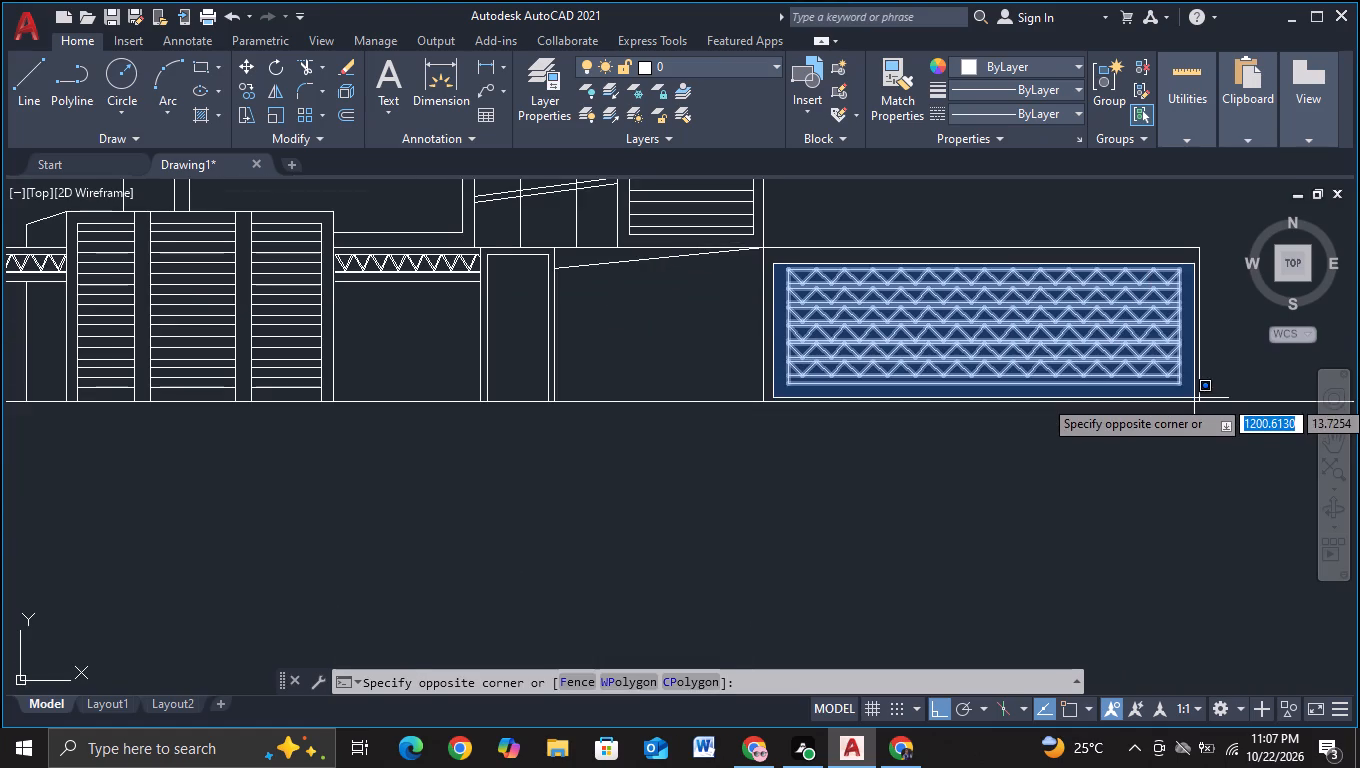
{"action": "left_click", "coordinate": [1194, 398]}
{"action": "key", "text": "x"}
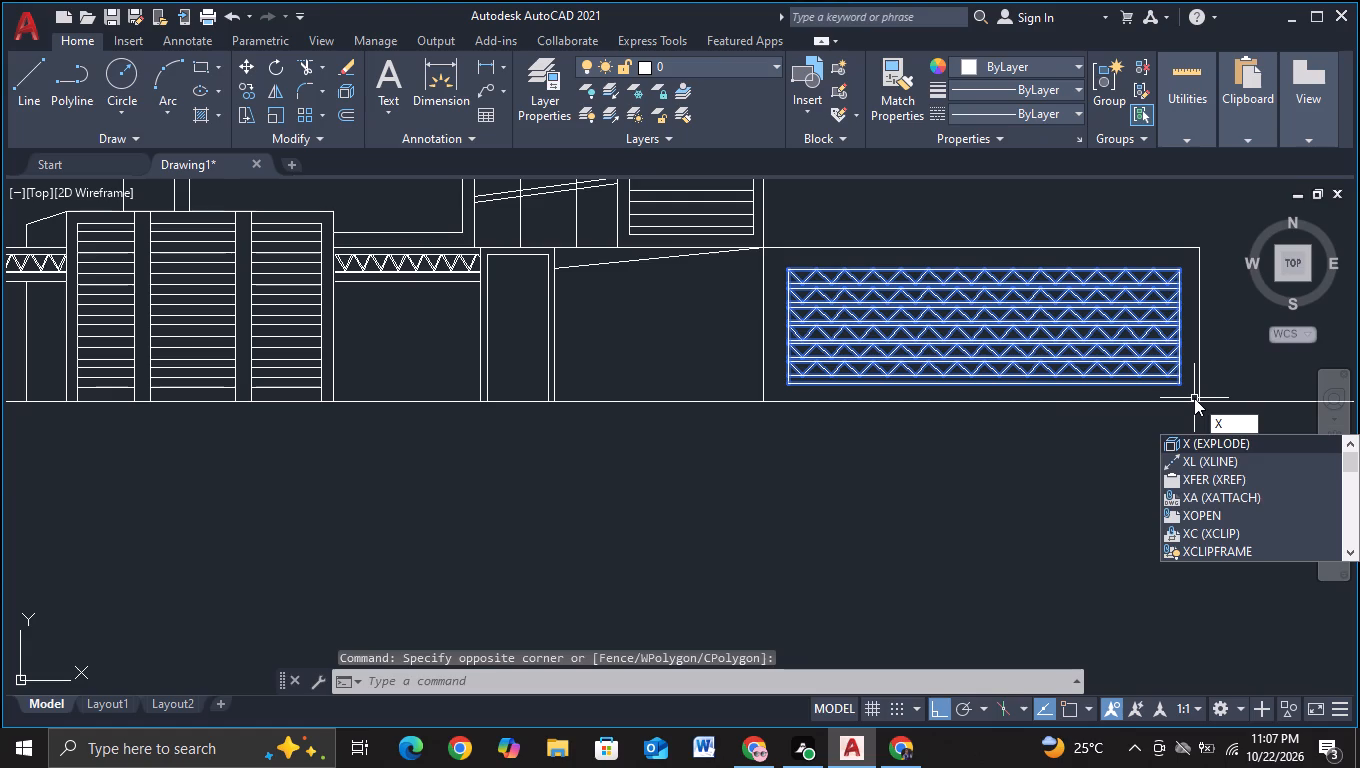
{"action": "key", "text": "BackSpace"}
{"action": "key", "text": "c"}
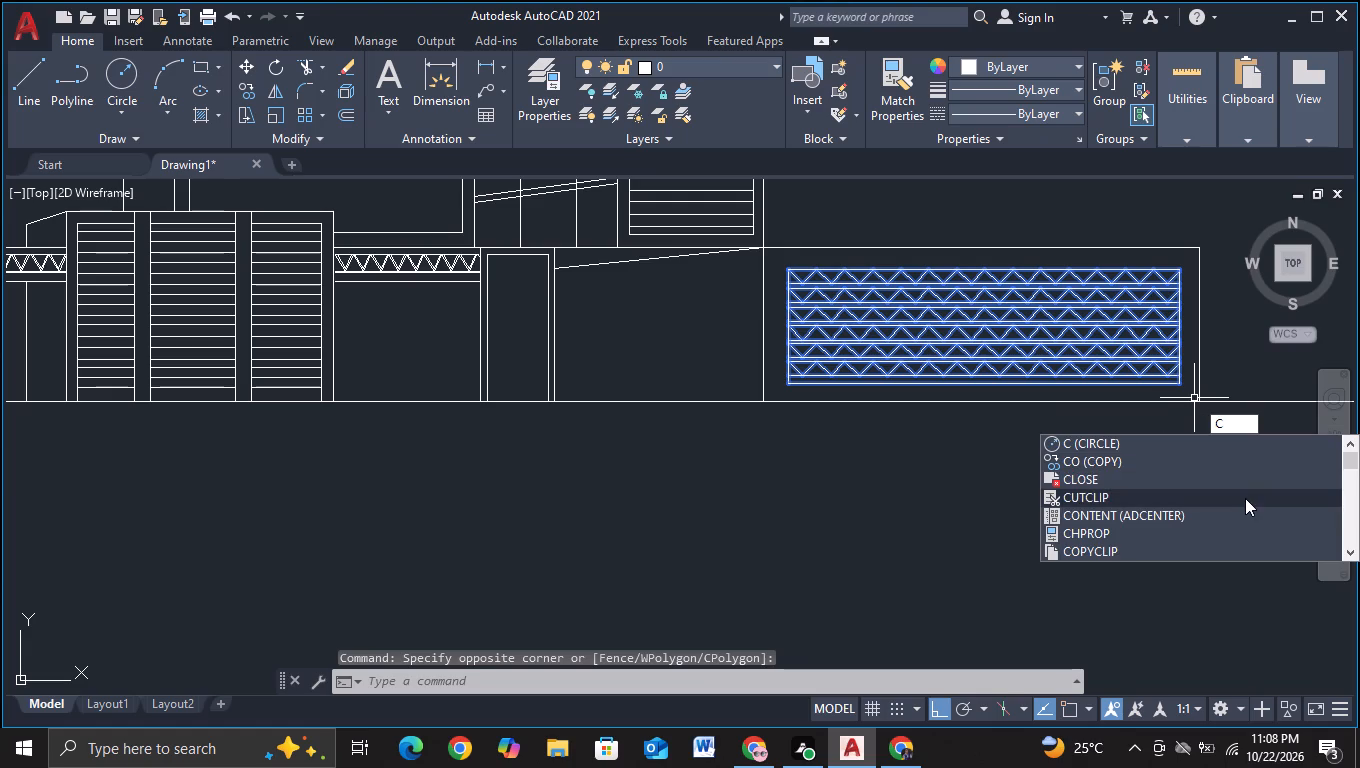
{"action": "left_click", "coordinate": [1234, 467]}
{"action": "left_click", "coordinate": [1072, 380]}
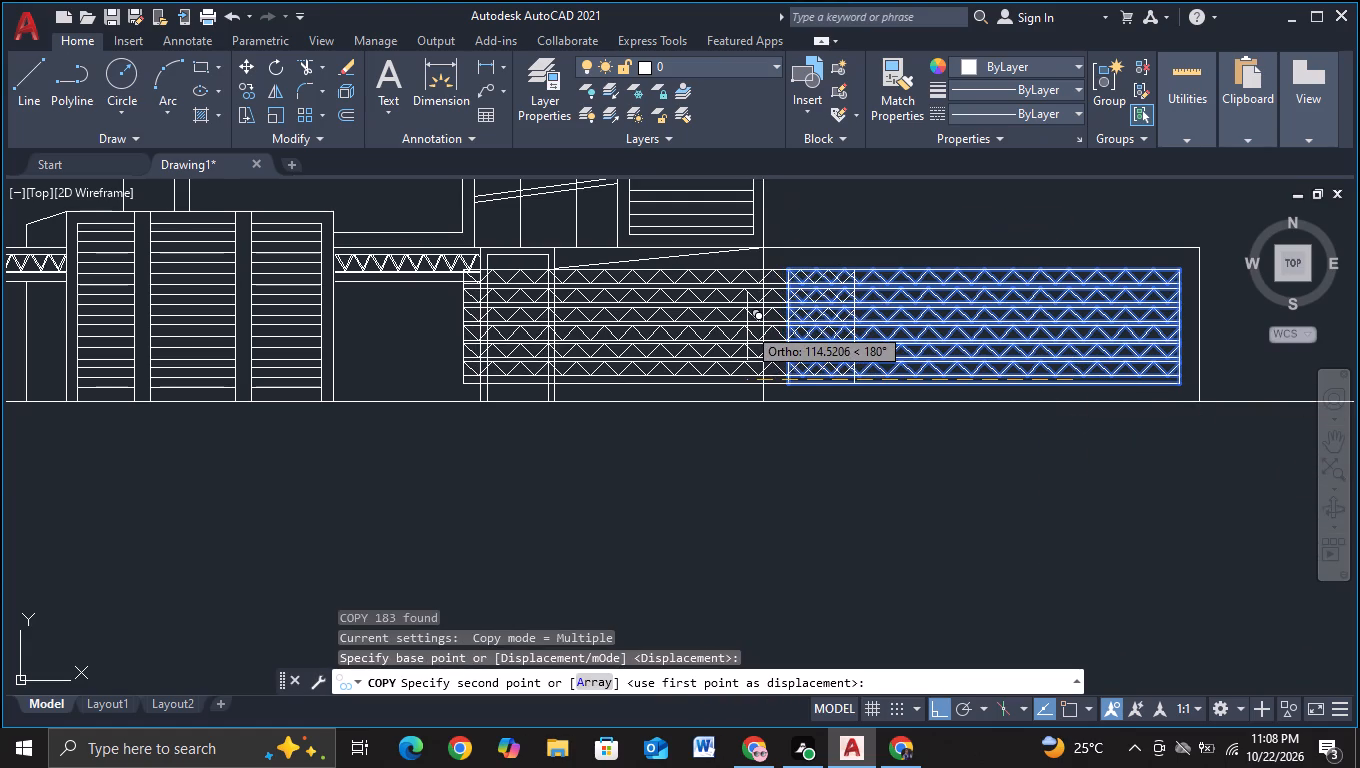
{"action": "key", "text": "F8"}
{"action": "middle_click_drag", "start_coordinate": [598, 337], "coordinate": [775, 628]}
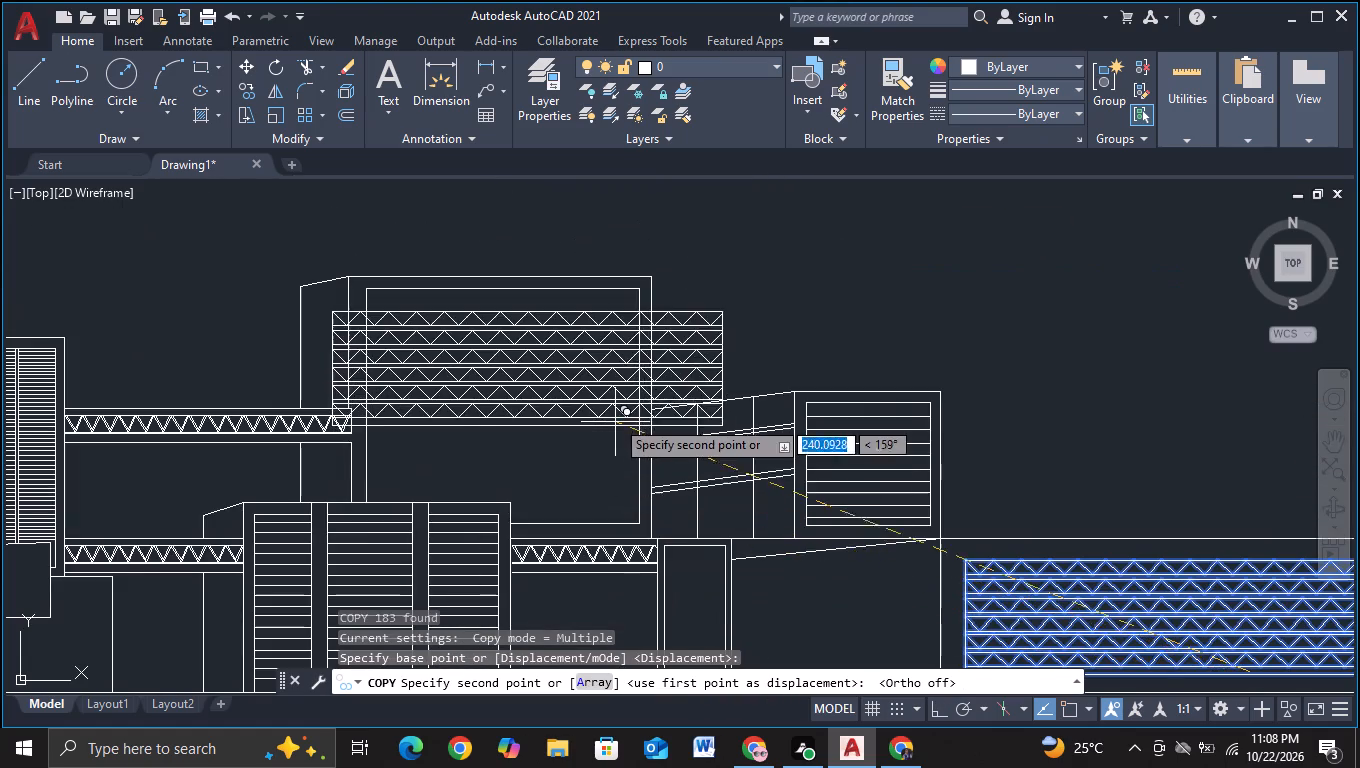
{"action": "scroll", "coordinate": [622, 413], "scroll_direction": "up", "scroll_amount": 2}
{"action": "scroll", "coordinate": [658, 379], "scroll_direction": "down", "scroll_amount": 1}
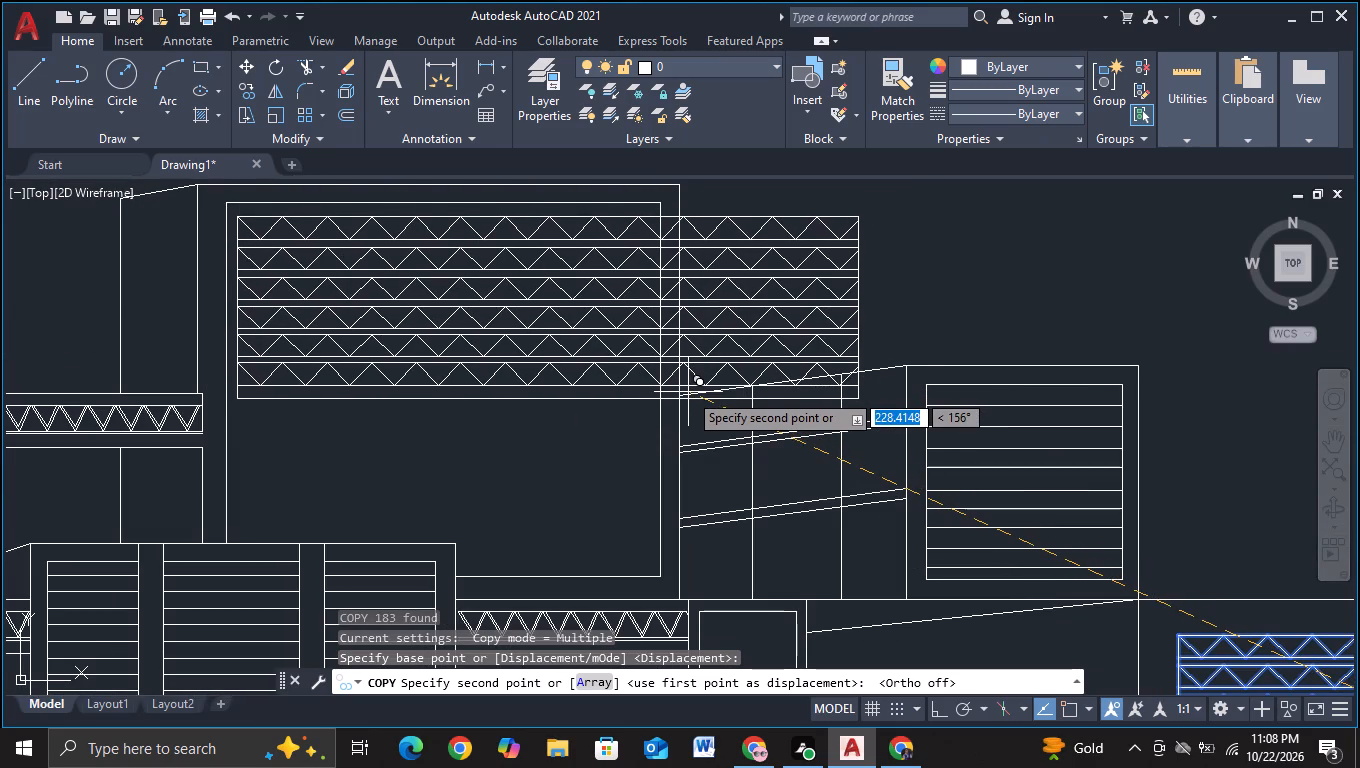
{"action": "left_click", "coordinate": [688, 392]}
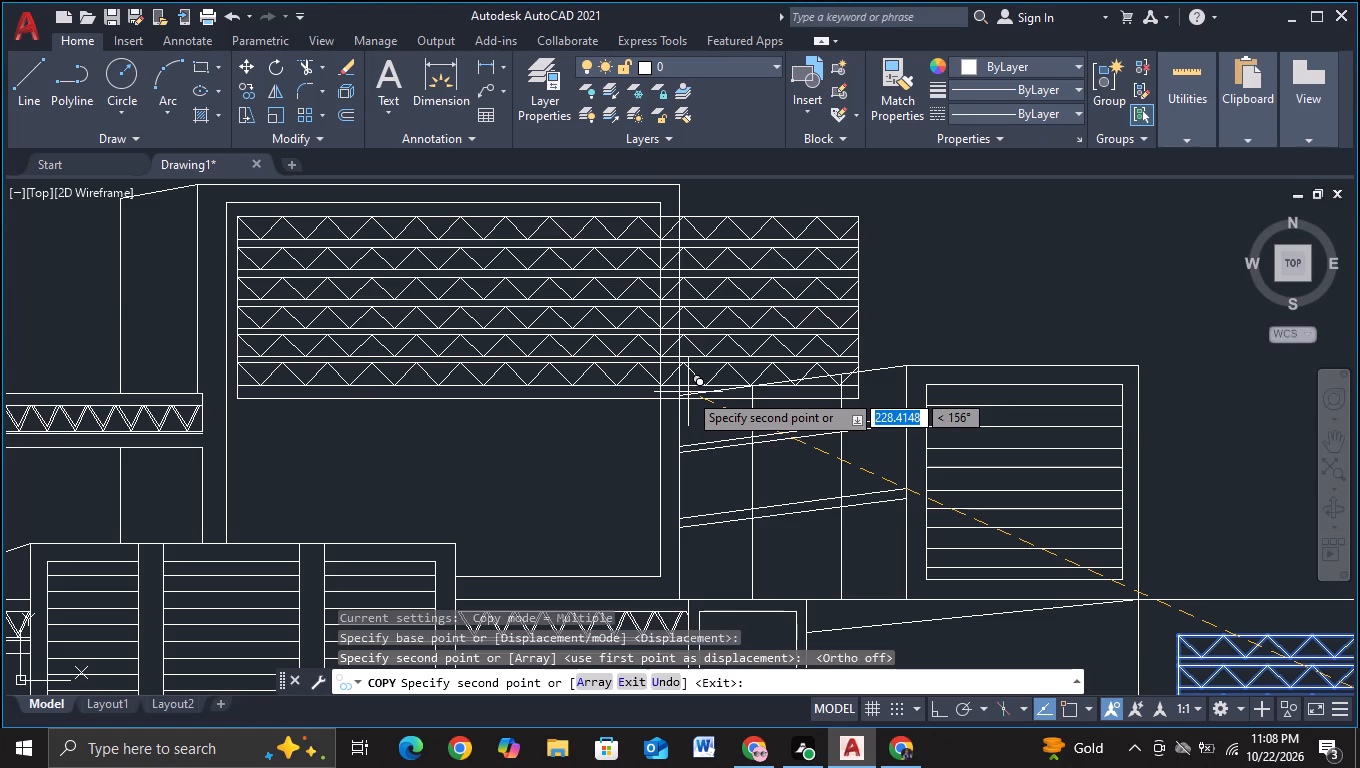
{"action": "key", "text": "Escape"}
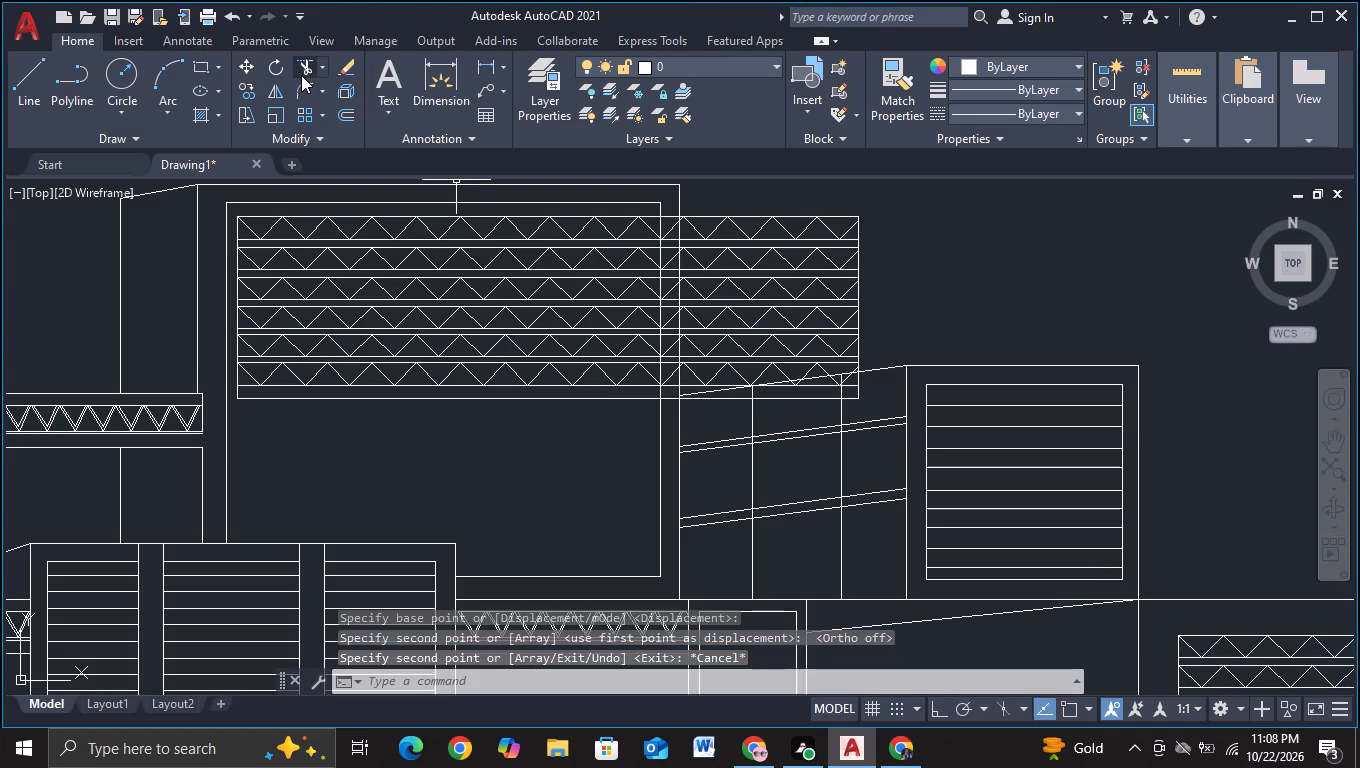
Trim the copied truss panel at the right edge of the tall block's inner frame and erase the leftover part beyond the block.
{"action": "left_click", "coordinate": [301, 72]}
{"action": "left_click", "coordinate": [669, 210]}
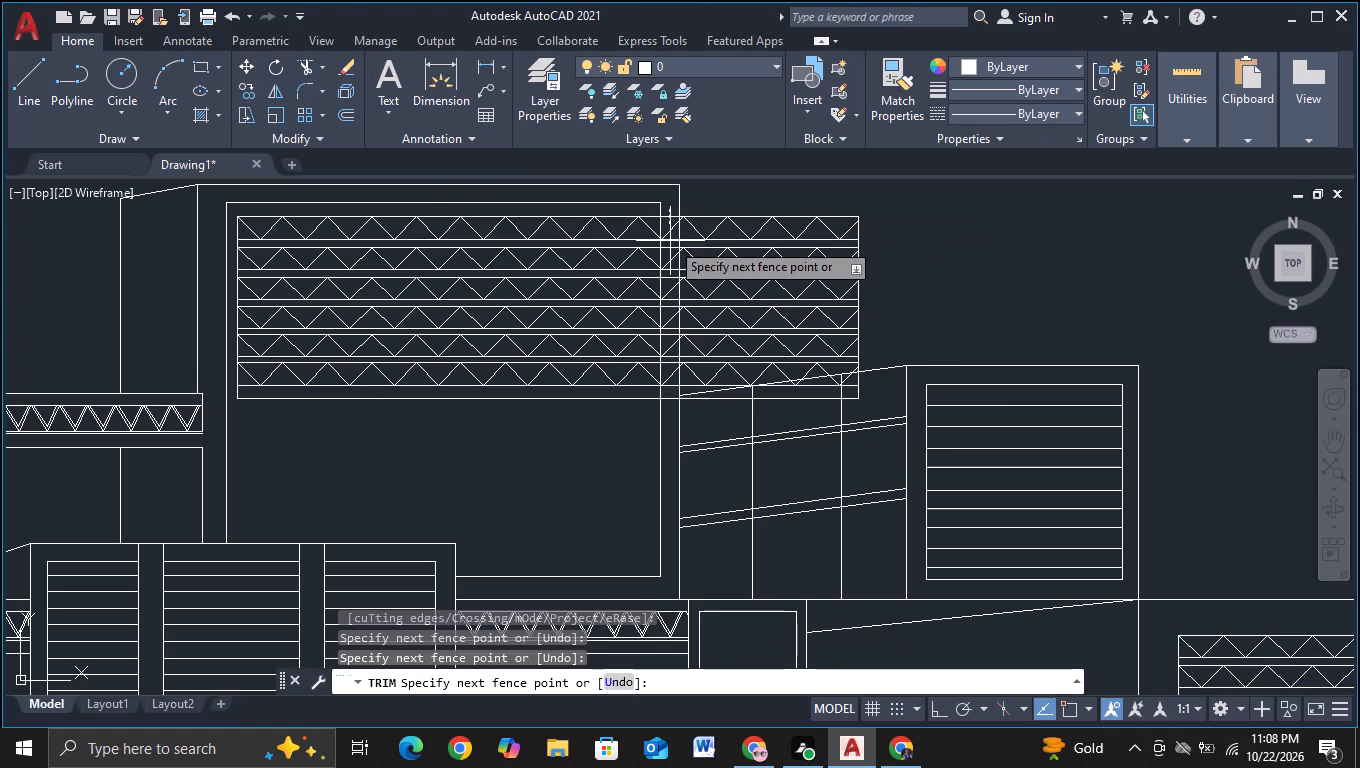
{"action": "left_click", "coordinate": [668, 407]}
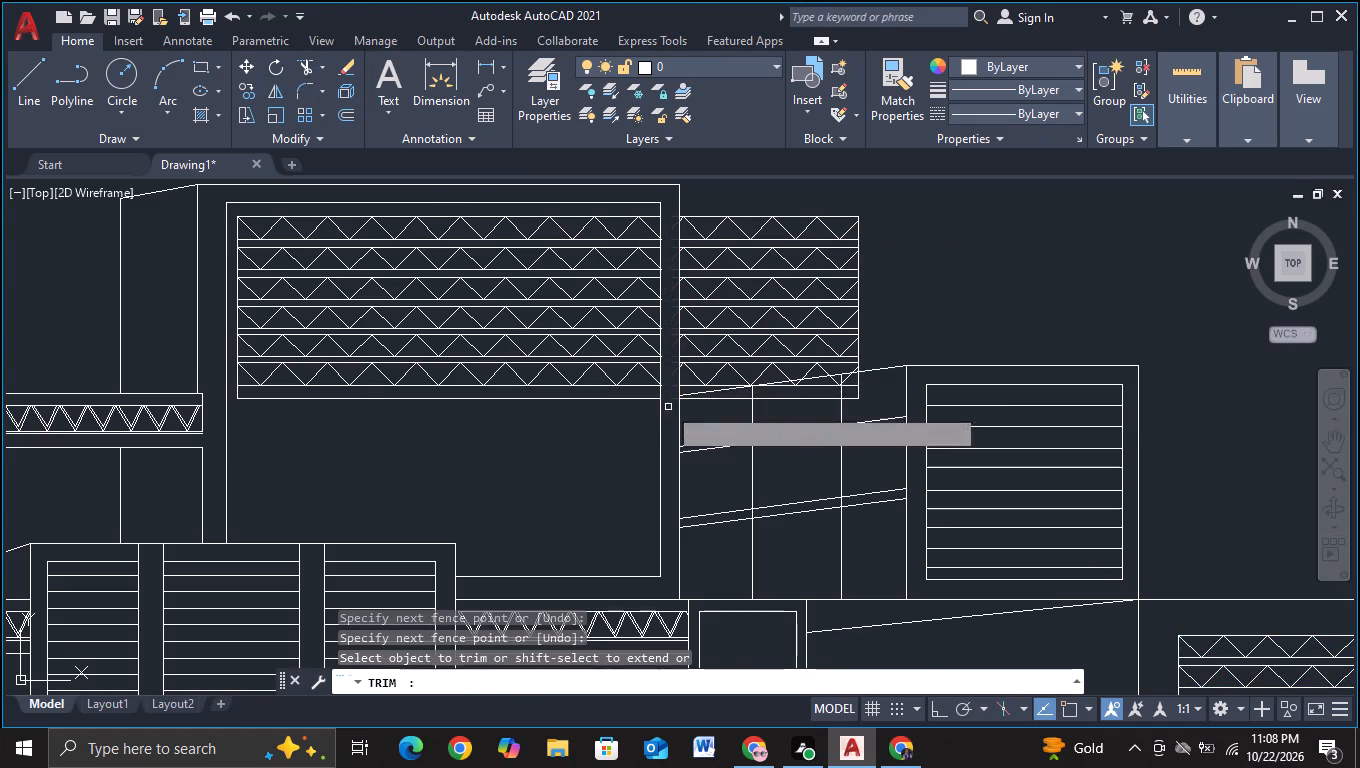
{"action": "key", "text": "Escape"}
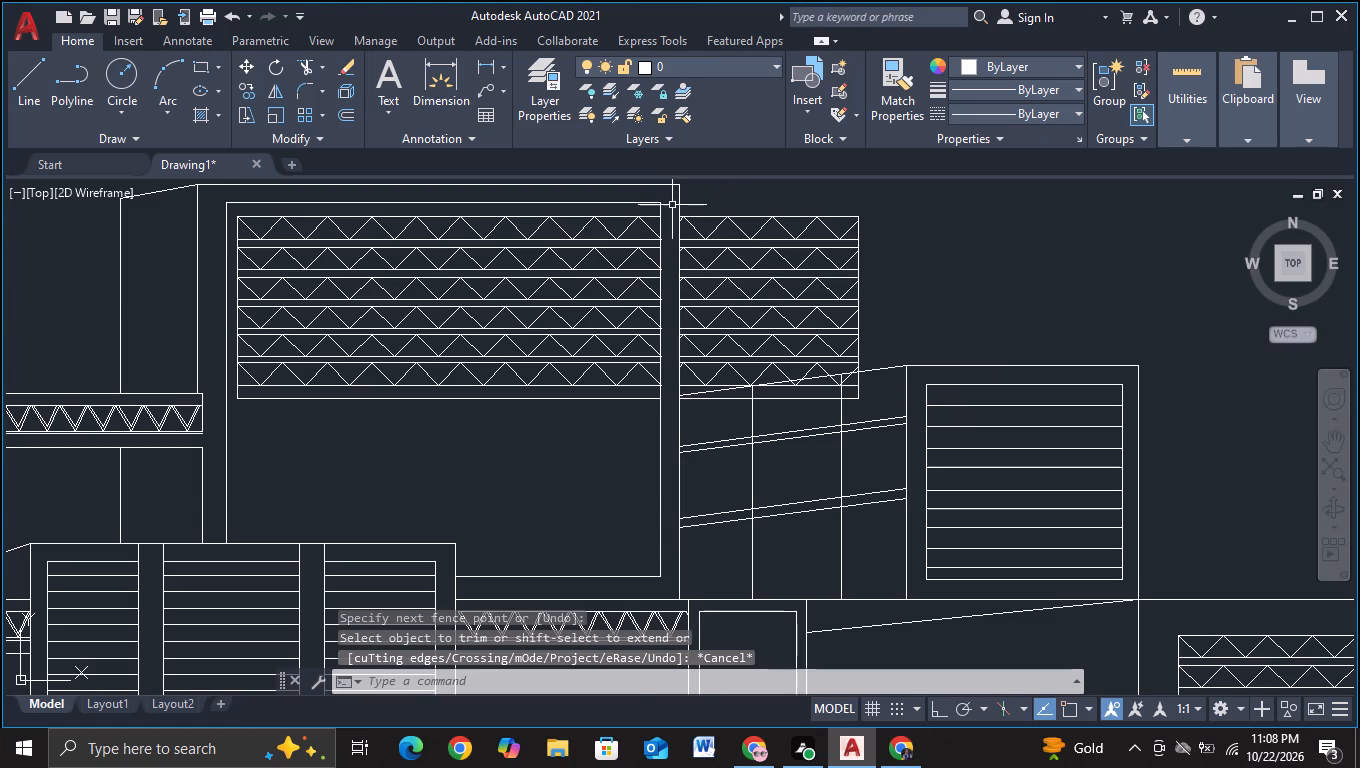
{"action": "left_click", "coordinate": [672, 205]}
{"action": "left_click", "coordinate": [876, 418]}
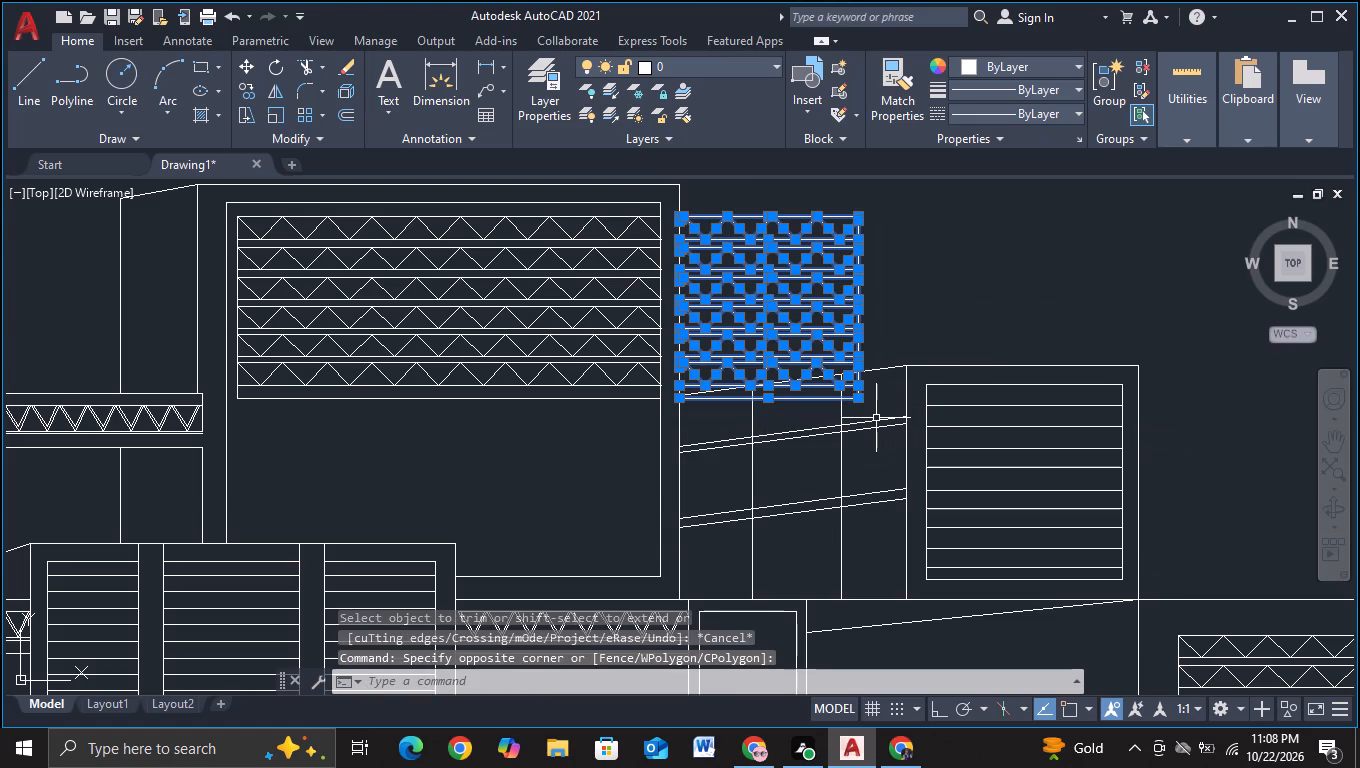
{"action": "key", "text": "Delete"}
{"action": "scroll", "coordinate": [865, 424], "scroll_direction": "down", "scroll_amount": 1}
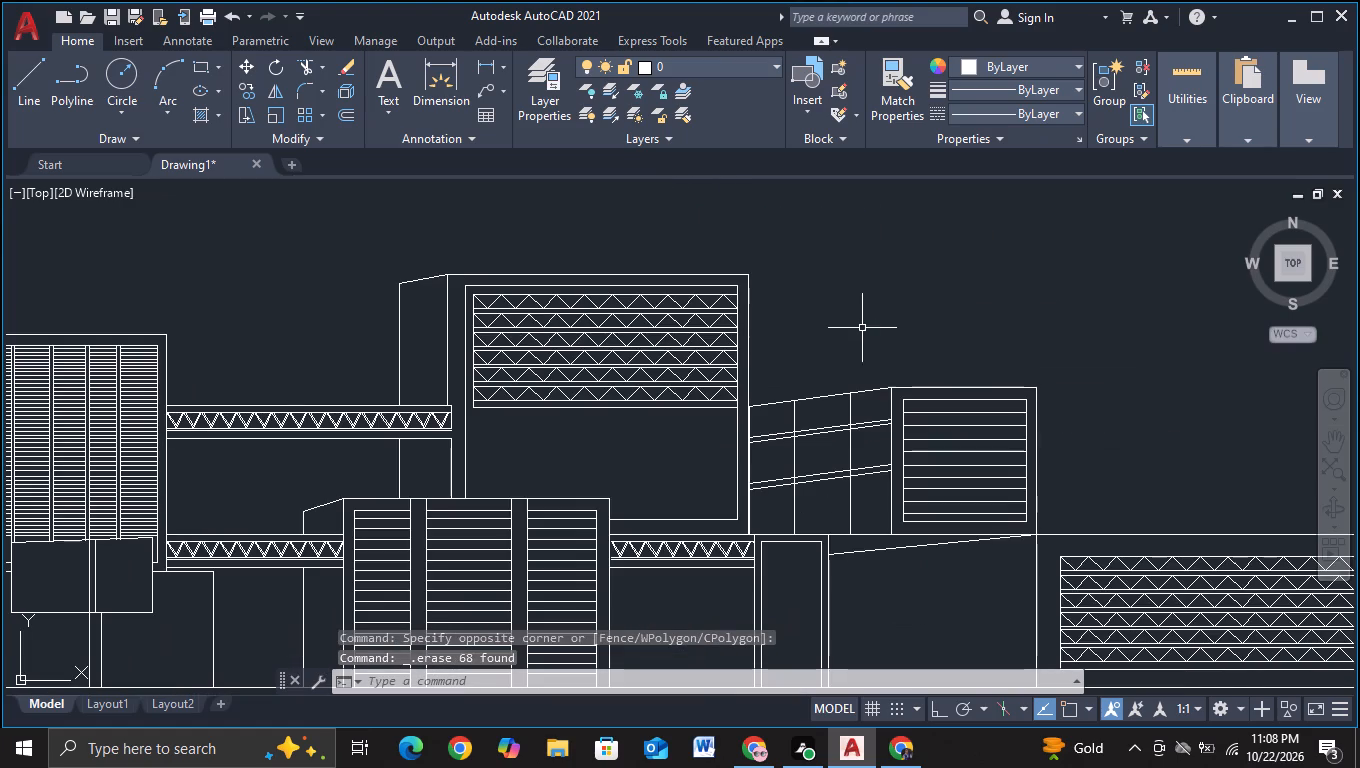
{"action": "middle_click", "coordinate": [863, 328]}
{"action": "scroll", "coordinate": [508, 403], "scroll_direction": "up", "scroll_amount": 1}
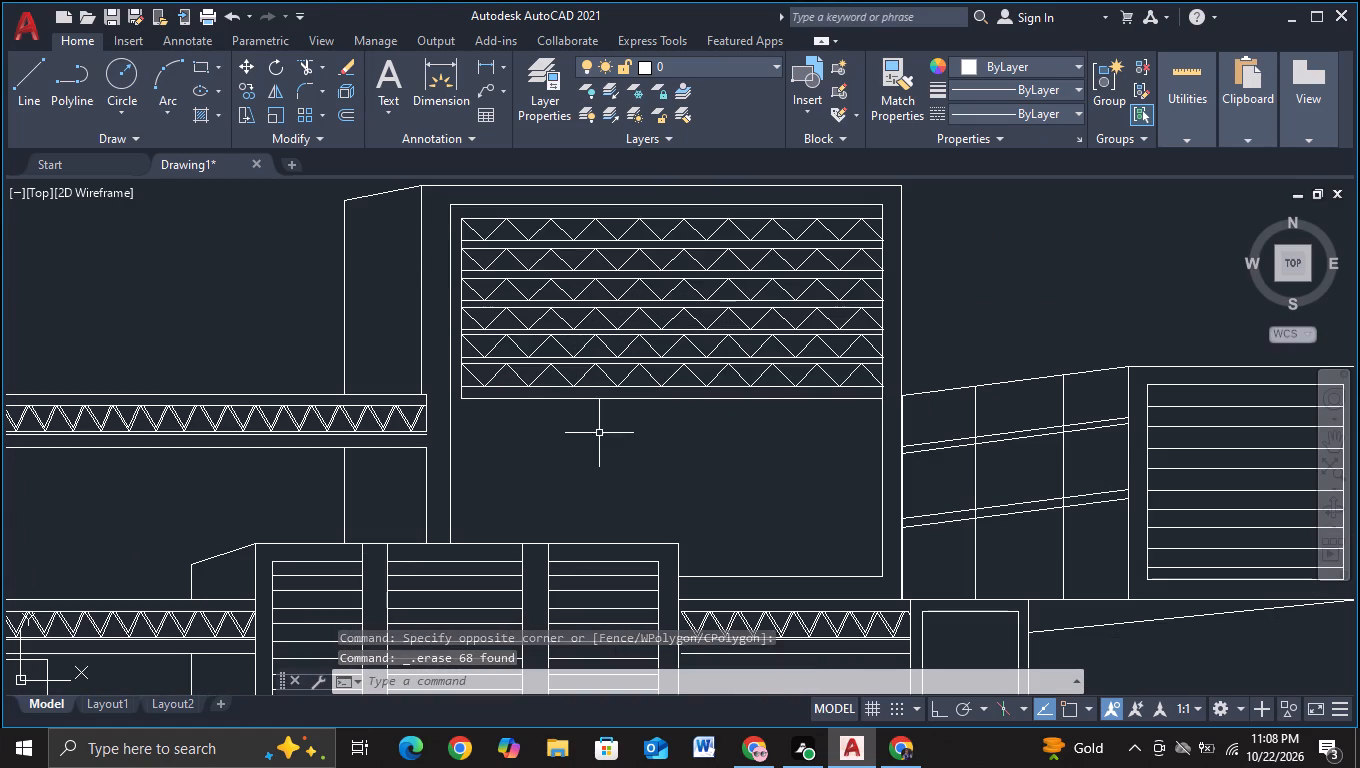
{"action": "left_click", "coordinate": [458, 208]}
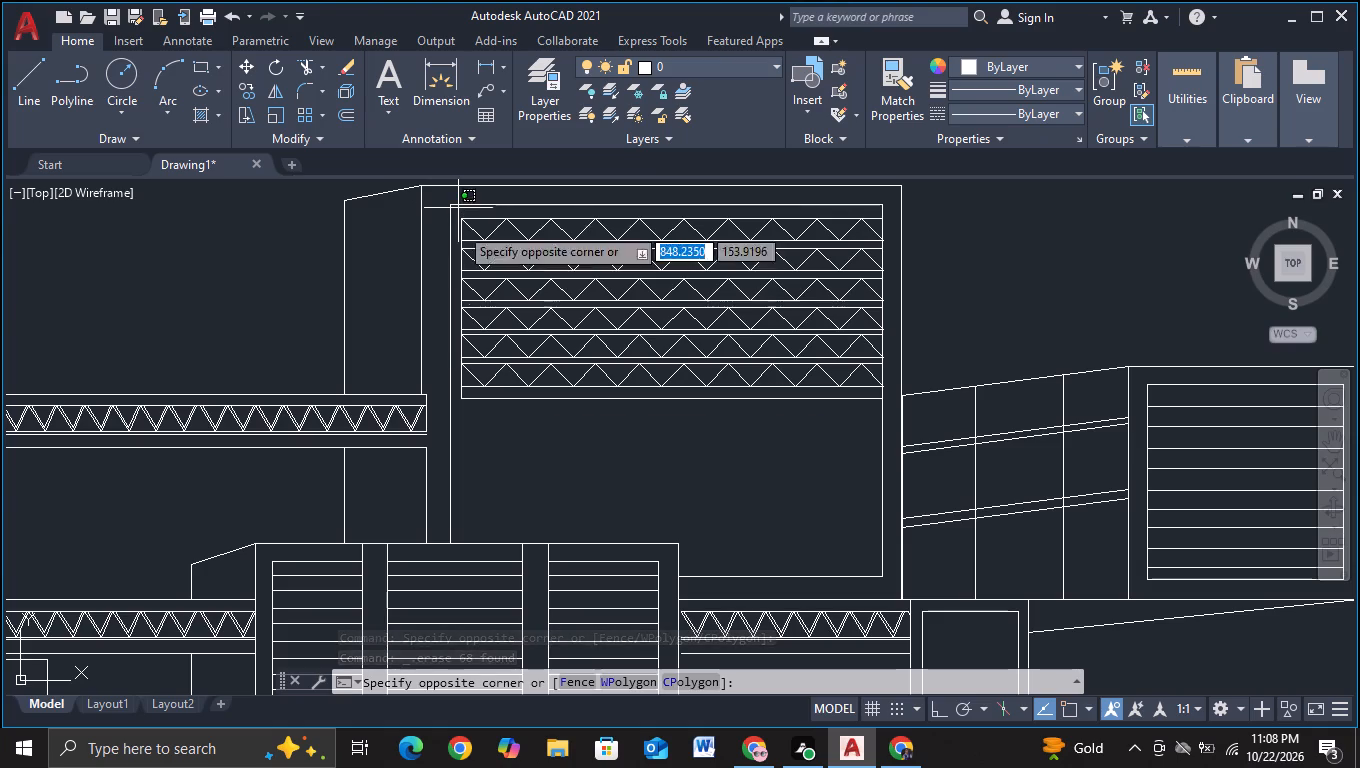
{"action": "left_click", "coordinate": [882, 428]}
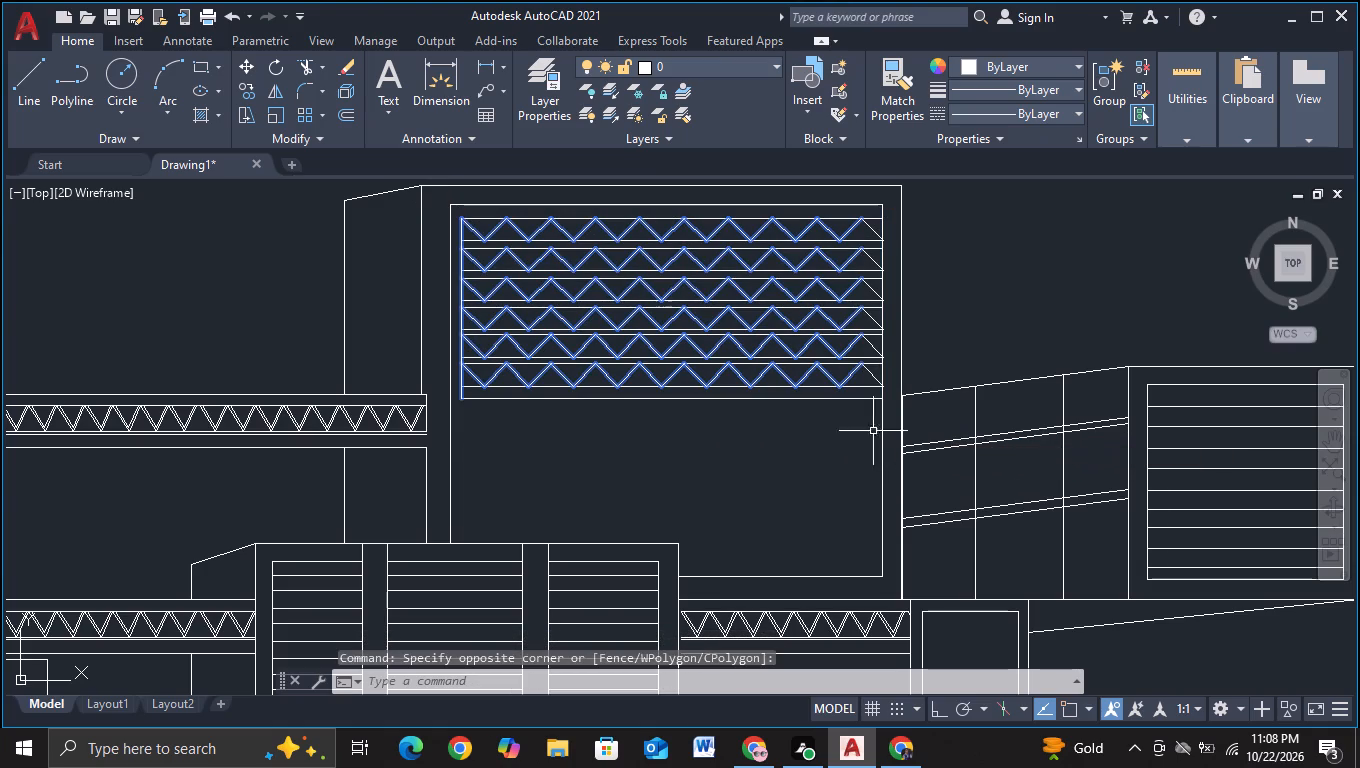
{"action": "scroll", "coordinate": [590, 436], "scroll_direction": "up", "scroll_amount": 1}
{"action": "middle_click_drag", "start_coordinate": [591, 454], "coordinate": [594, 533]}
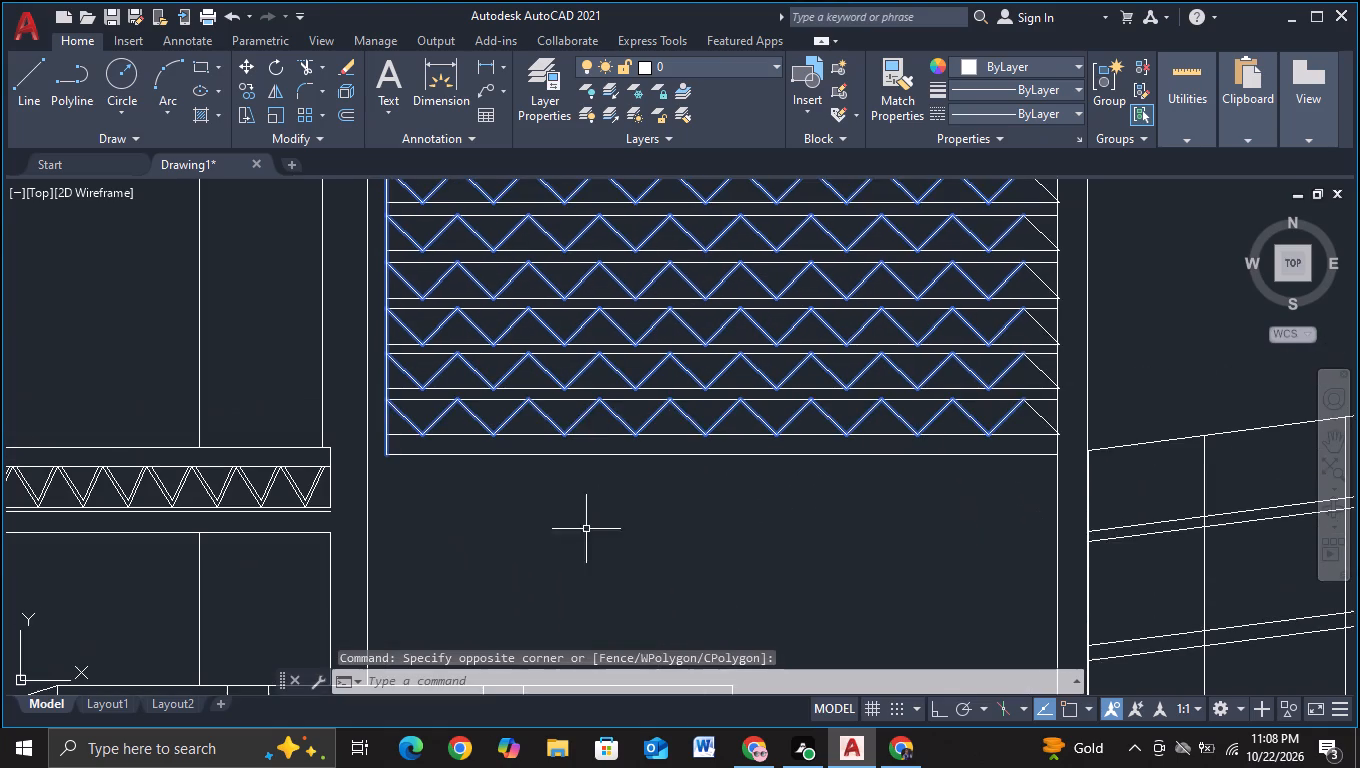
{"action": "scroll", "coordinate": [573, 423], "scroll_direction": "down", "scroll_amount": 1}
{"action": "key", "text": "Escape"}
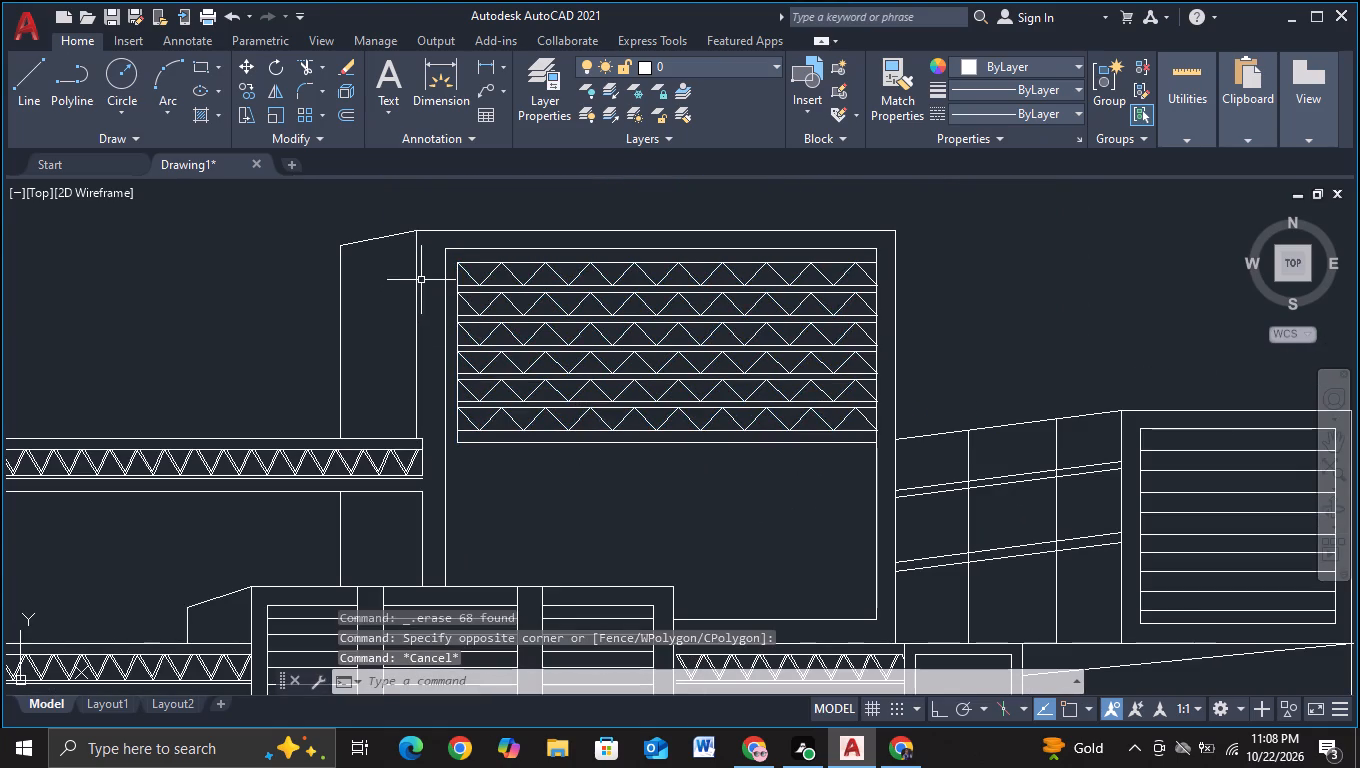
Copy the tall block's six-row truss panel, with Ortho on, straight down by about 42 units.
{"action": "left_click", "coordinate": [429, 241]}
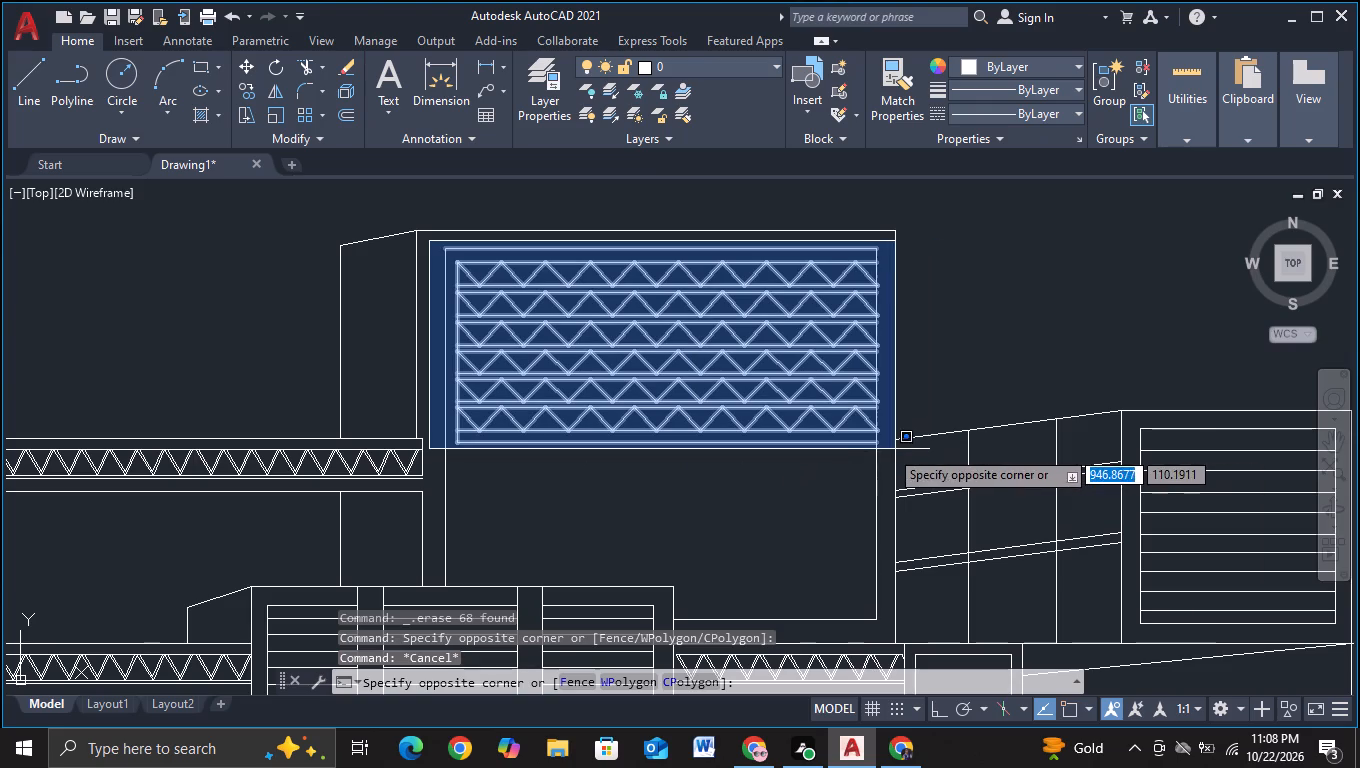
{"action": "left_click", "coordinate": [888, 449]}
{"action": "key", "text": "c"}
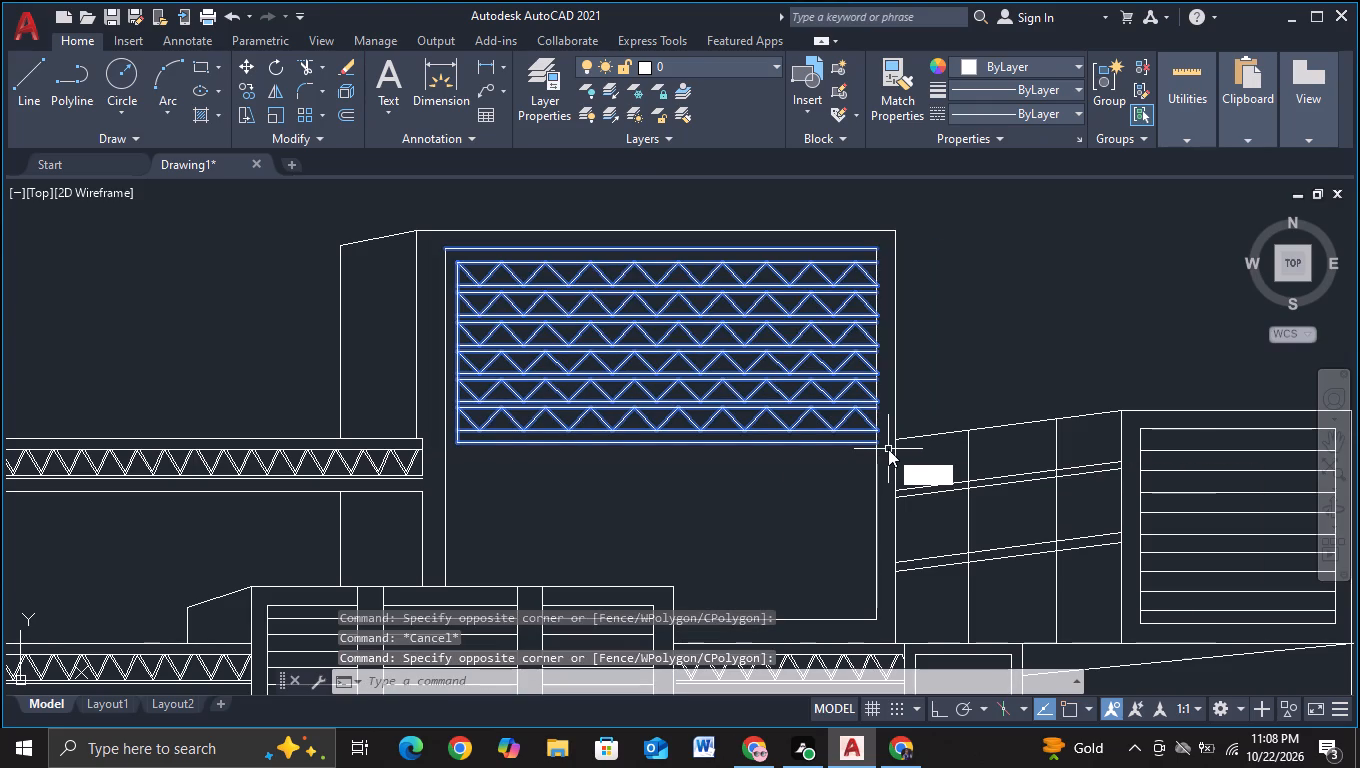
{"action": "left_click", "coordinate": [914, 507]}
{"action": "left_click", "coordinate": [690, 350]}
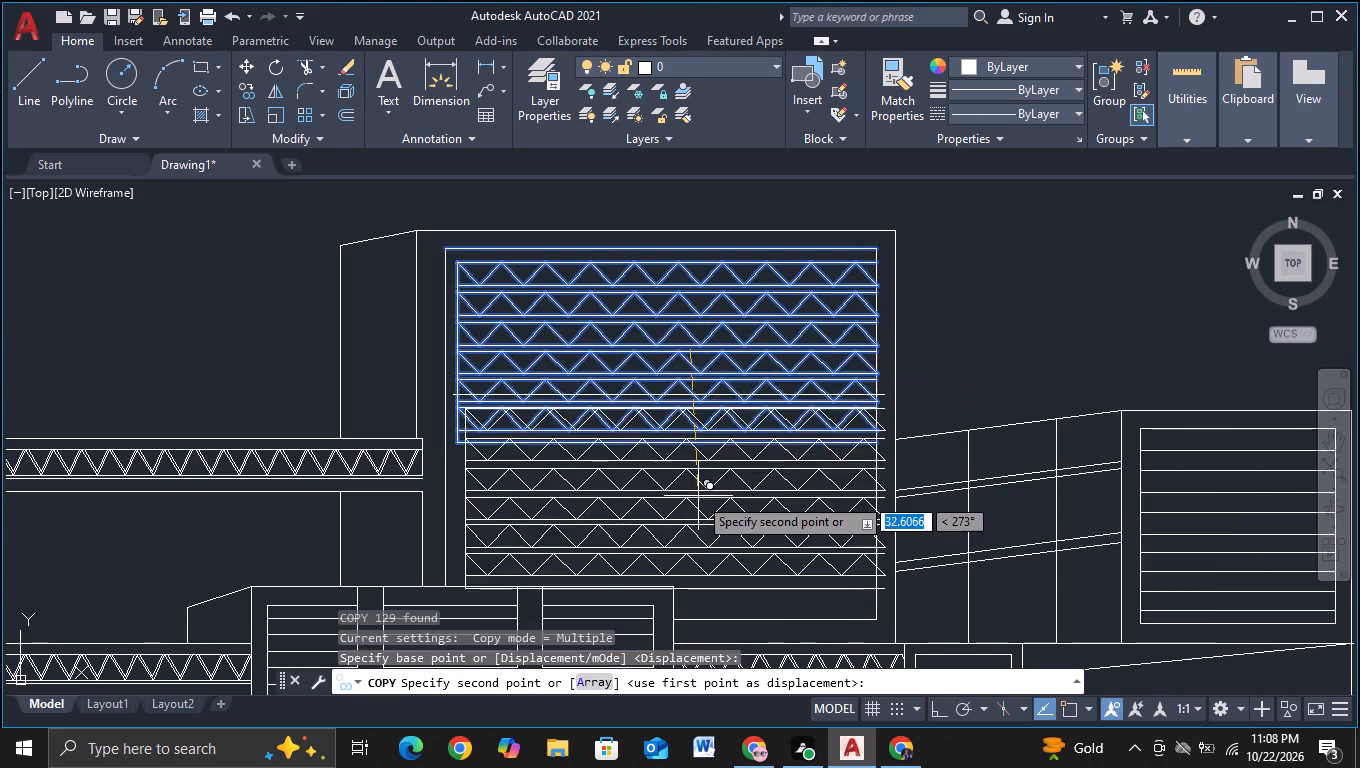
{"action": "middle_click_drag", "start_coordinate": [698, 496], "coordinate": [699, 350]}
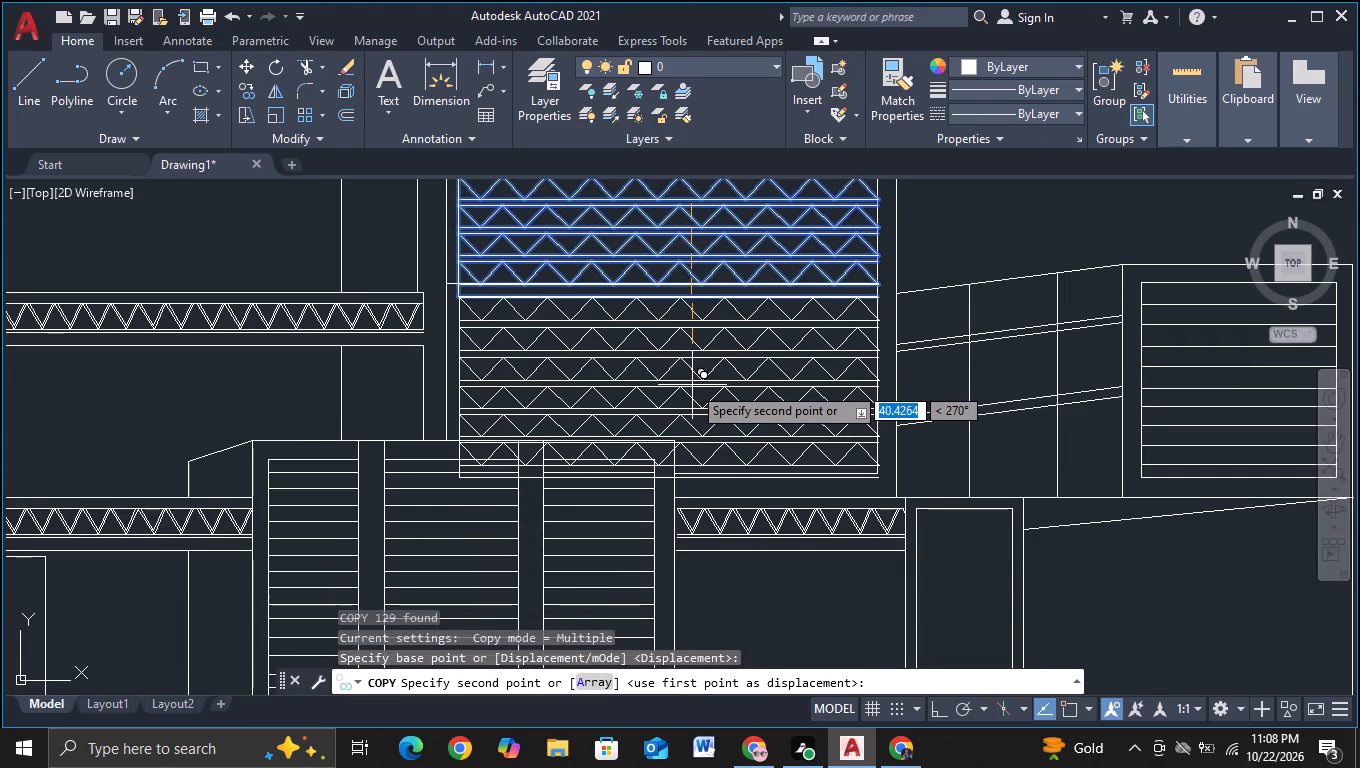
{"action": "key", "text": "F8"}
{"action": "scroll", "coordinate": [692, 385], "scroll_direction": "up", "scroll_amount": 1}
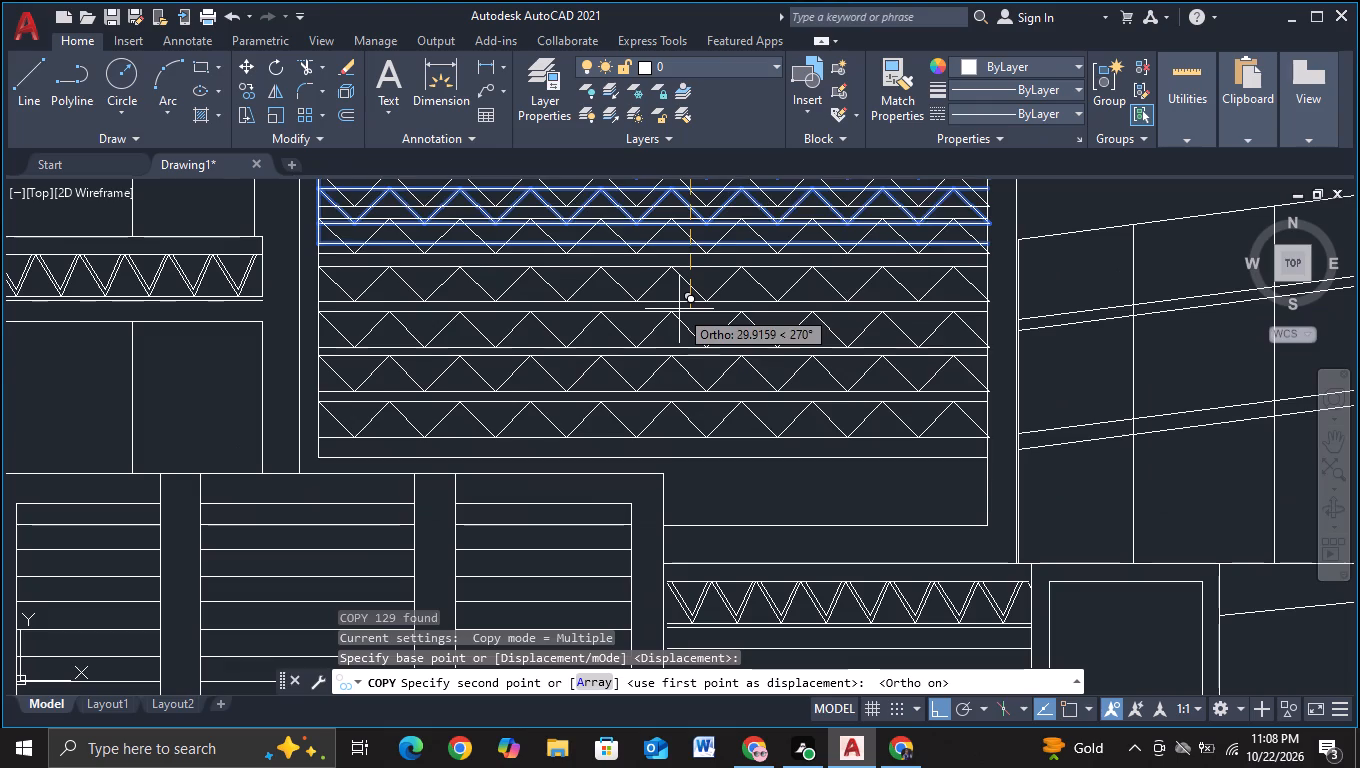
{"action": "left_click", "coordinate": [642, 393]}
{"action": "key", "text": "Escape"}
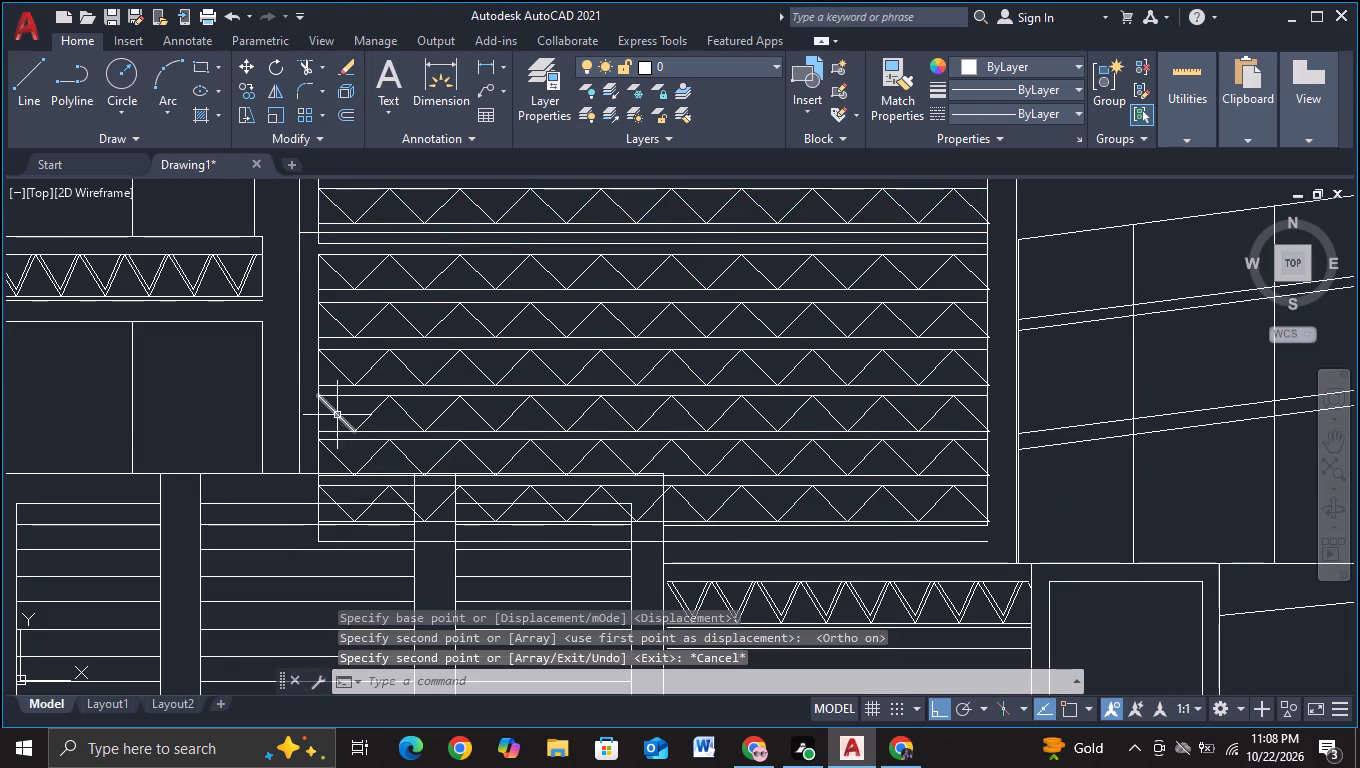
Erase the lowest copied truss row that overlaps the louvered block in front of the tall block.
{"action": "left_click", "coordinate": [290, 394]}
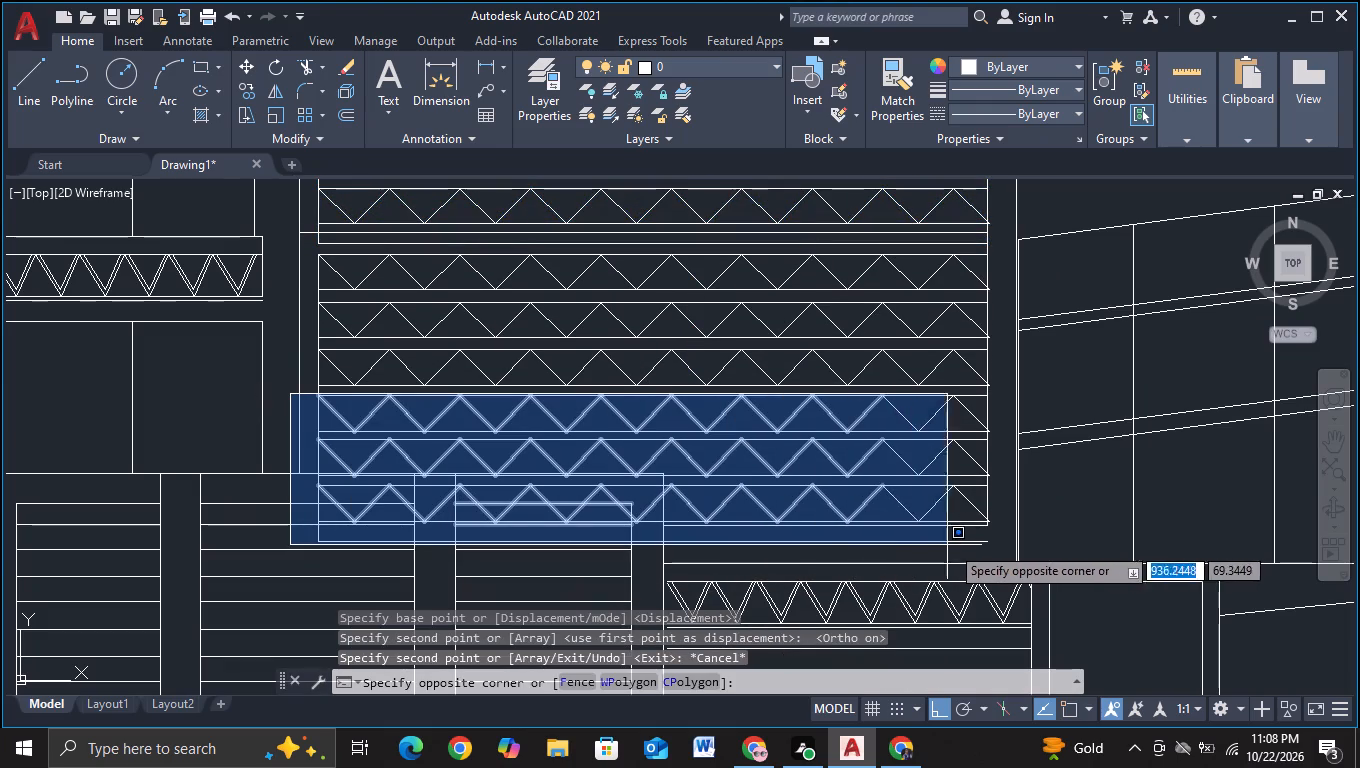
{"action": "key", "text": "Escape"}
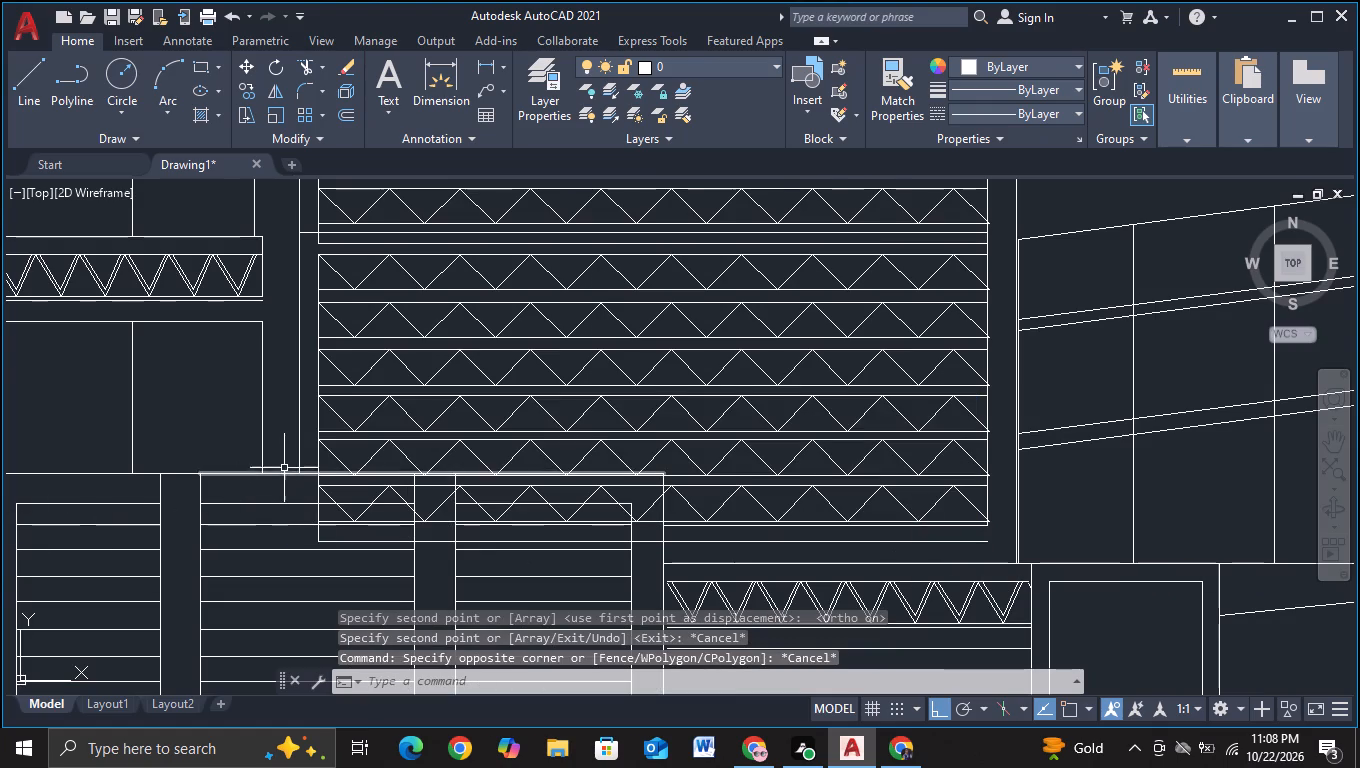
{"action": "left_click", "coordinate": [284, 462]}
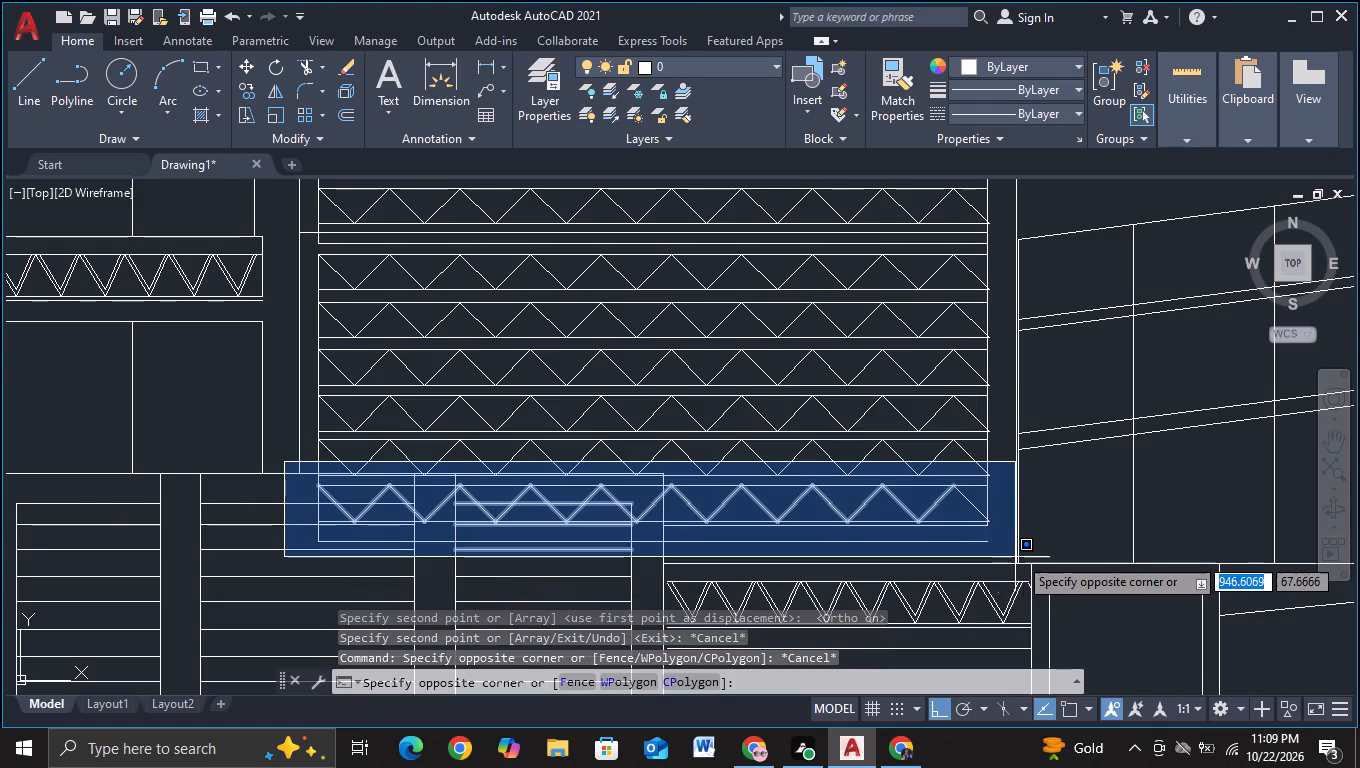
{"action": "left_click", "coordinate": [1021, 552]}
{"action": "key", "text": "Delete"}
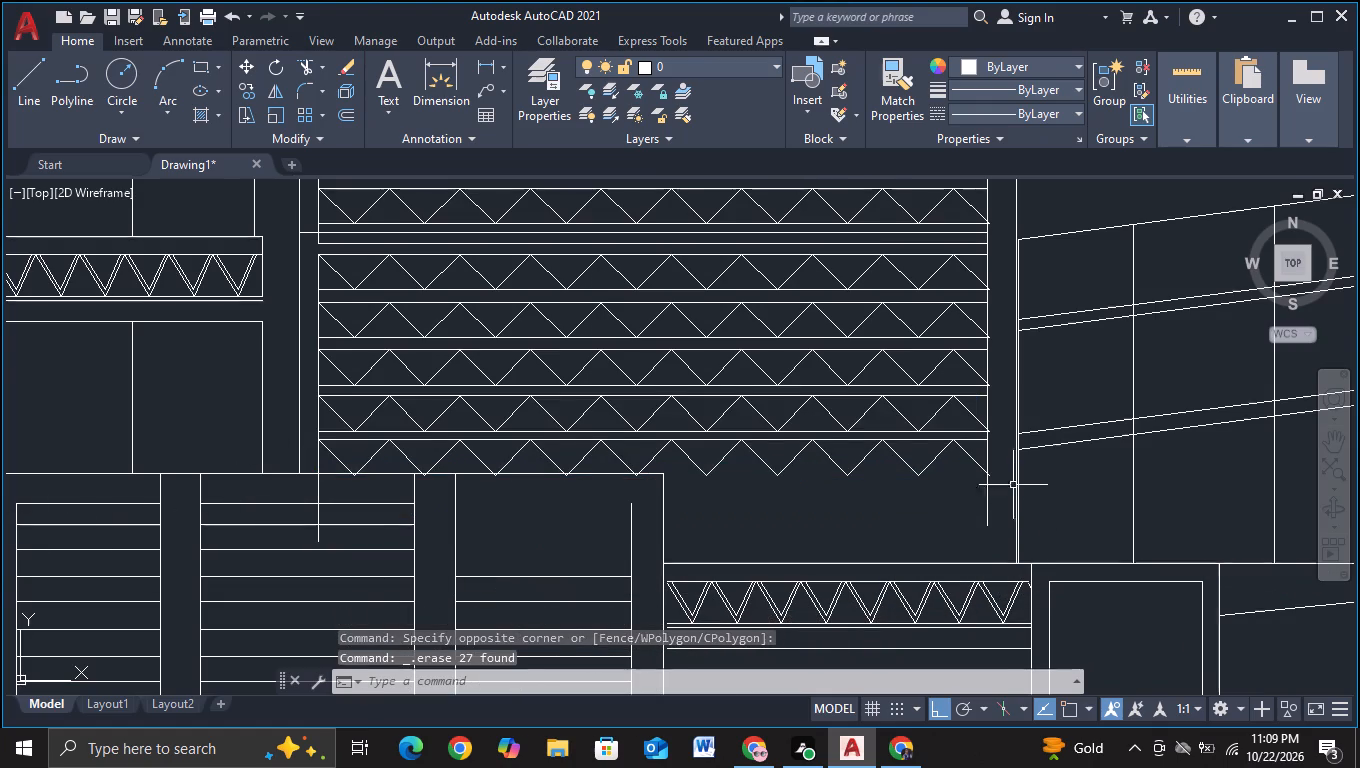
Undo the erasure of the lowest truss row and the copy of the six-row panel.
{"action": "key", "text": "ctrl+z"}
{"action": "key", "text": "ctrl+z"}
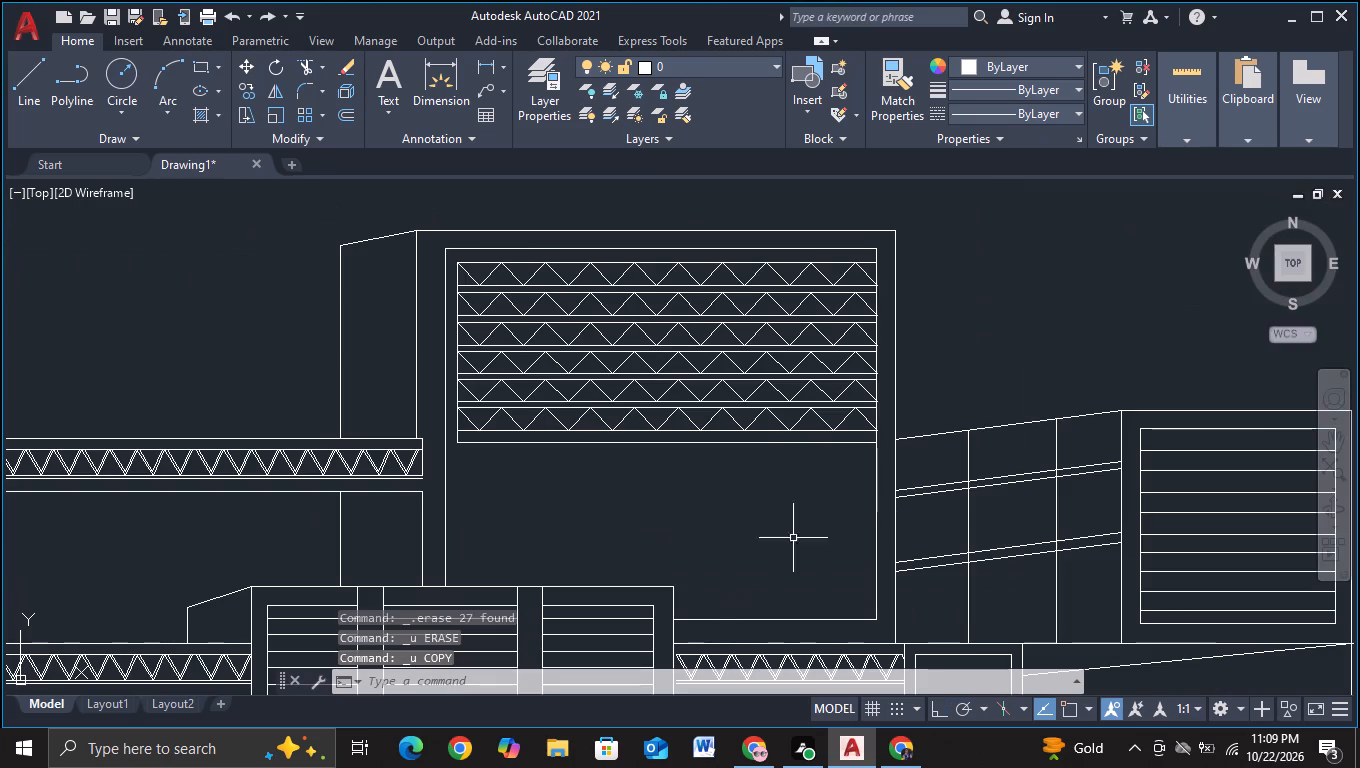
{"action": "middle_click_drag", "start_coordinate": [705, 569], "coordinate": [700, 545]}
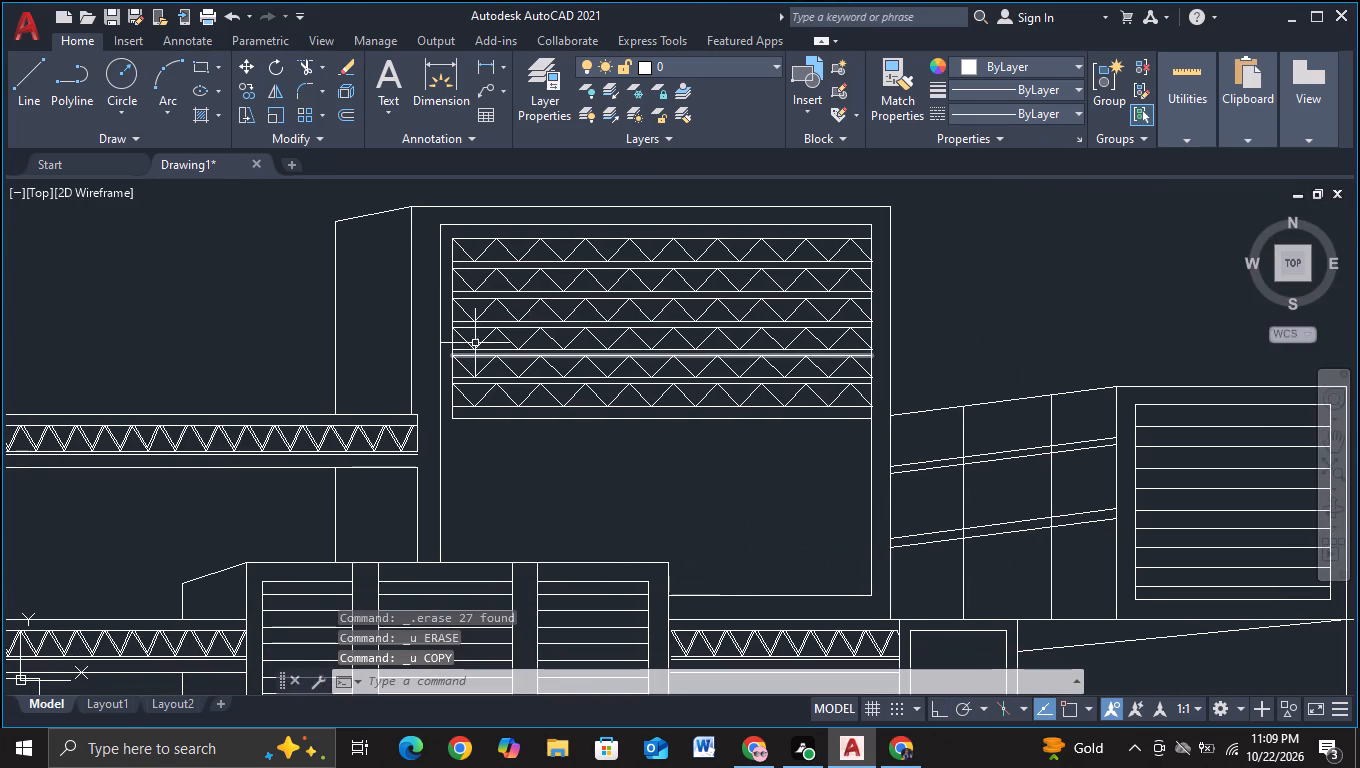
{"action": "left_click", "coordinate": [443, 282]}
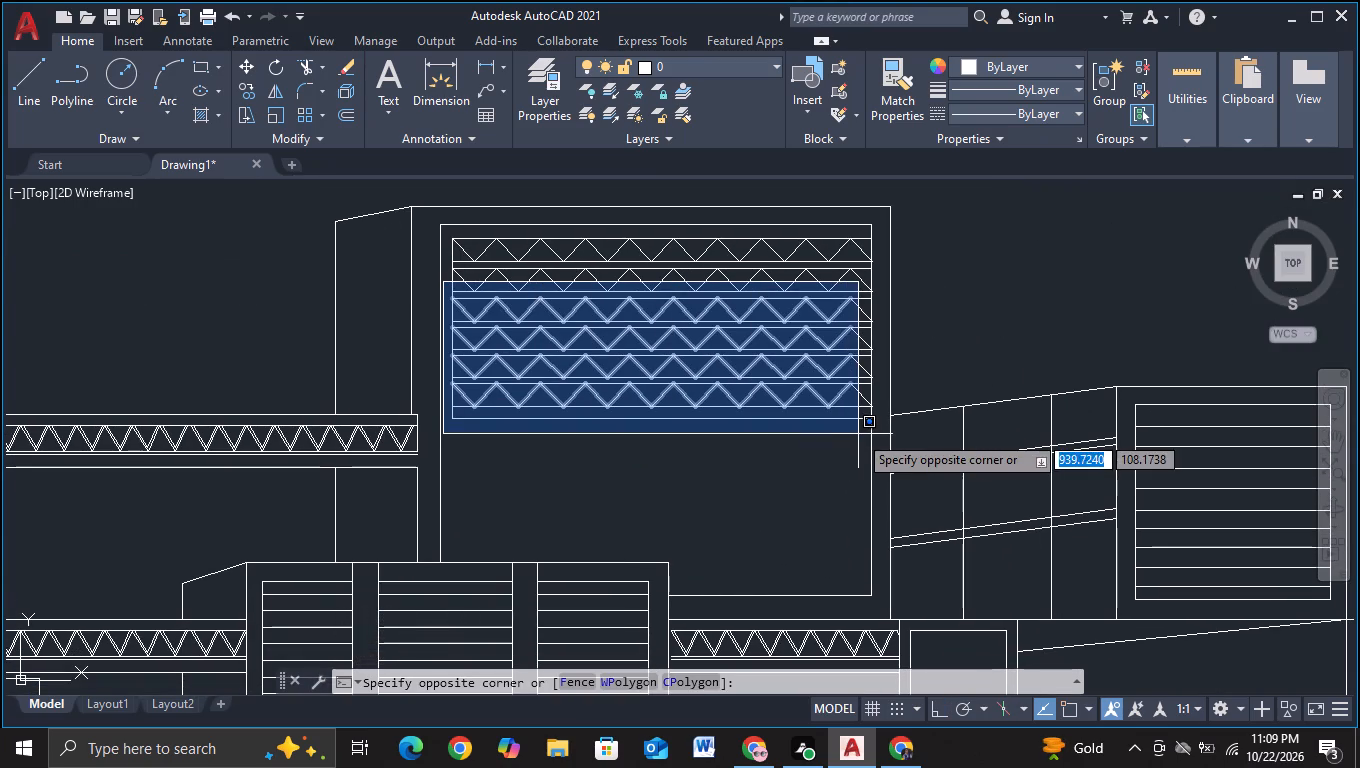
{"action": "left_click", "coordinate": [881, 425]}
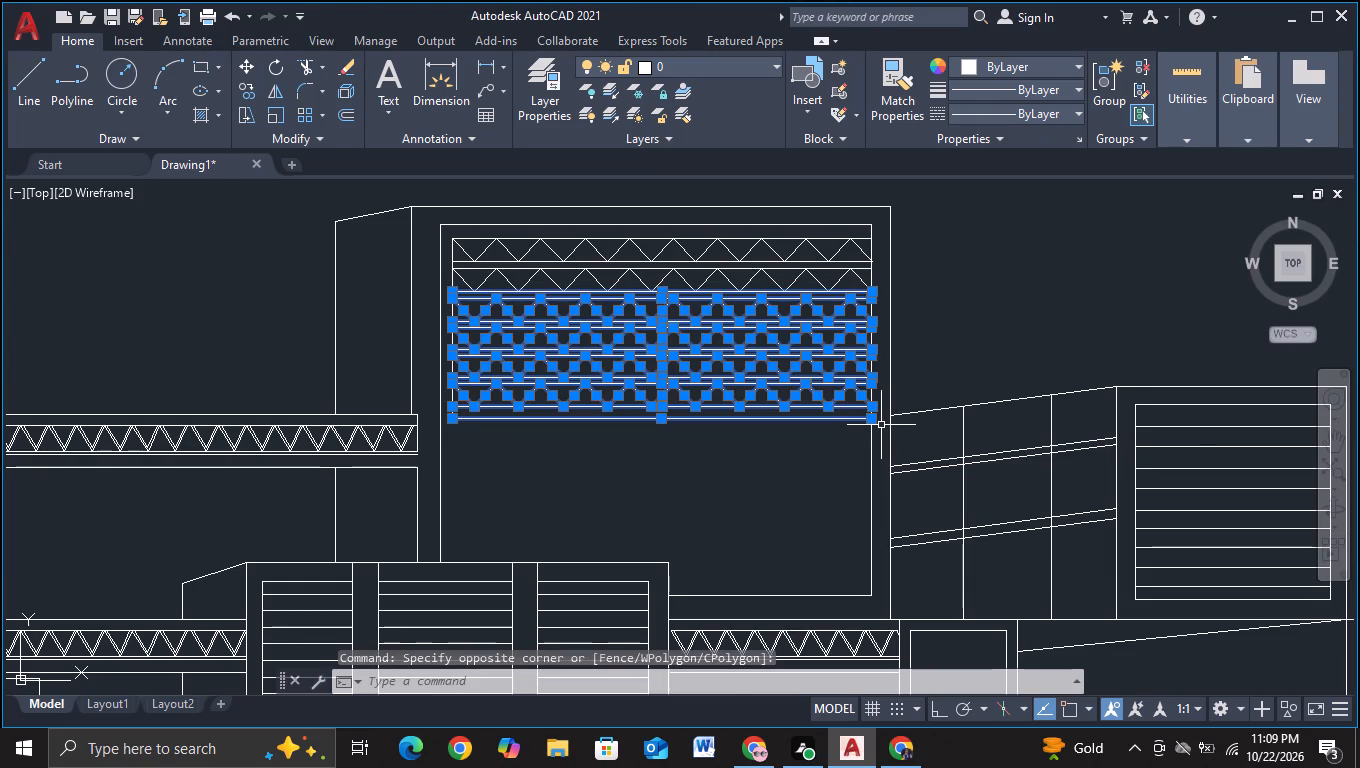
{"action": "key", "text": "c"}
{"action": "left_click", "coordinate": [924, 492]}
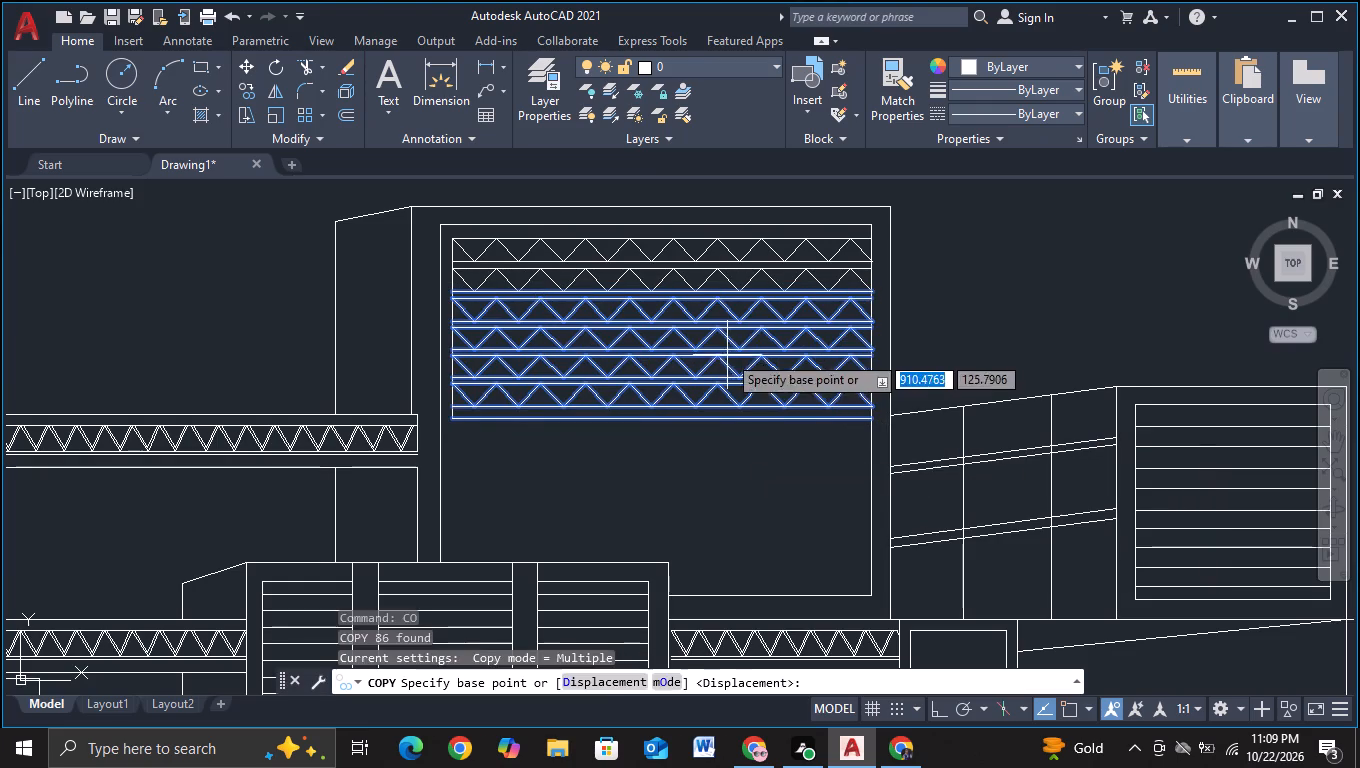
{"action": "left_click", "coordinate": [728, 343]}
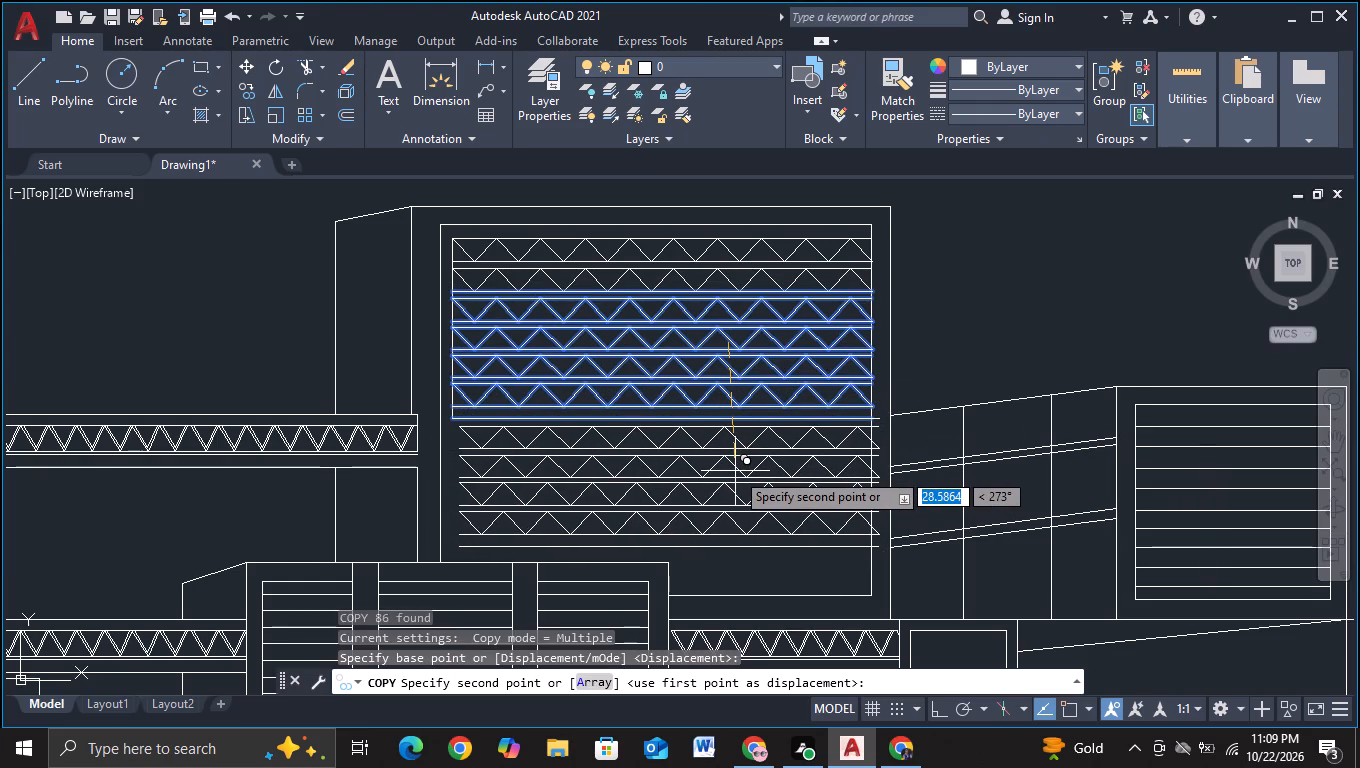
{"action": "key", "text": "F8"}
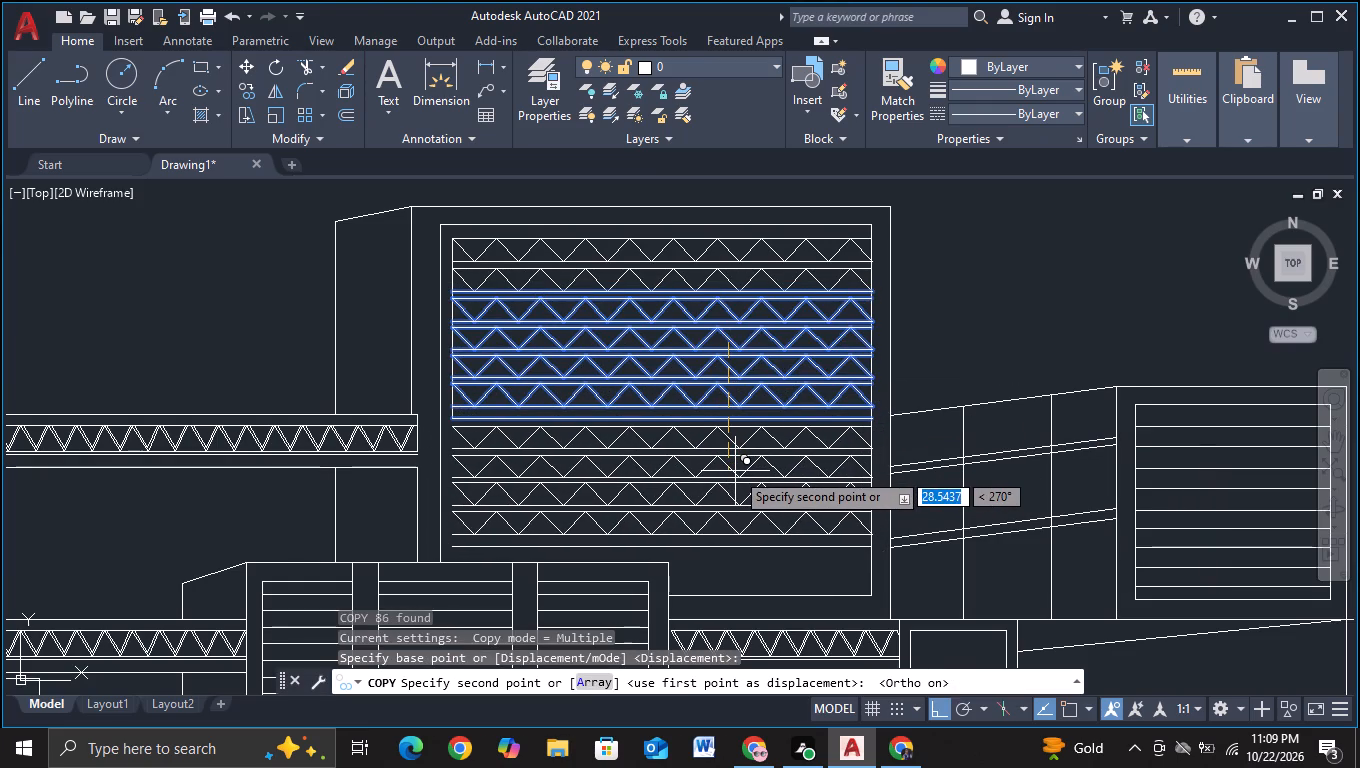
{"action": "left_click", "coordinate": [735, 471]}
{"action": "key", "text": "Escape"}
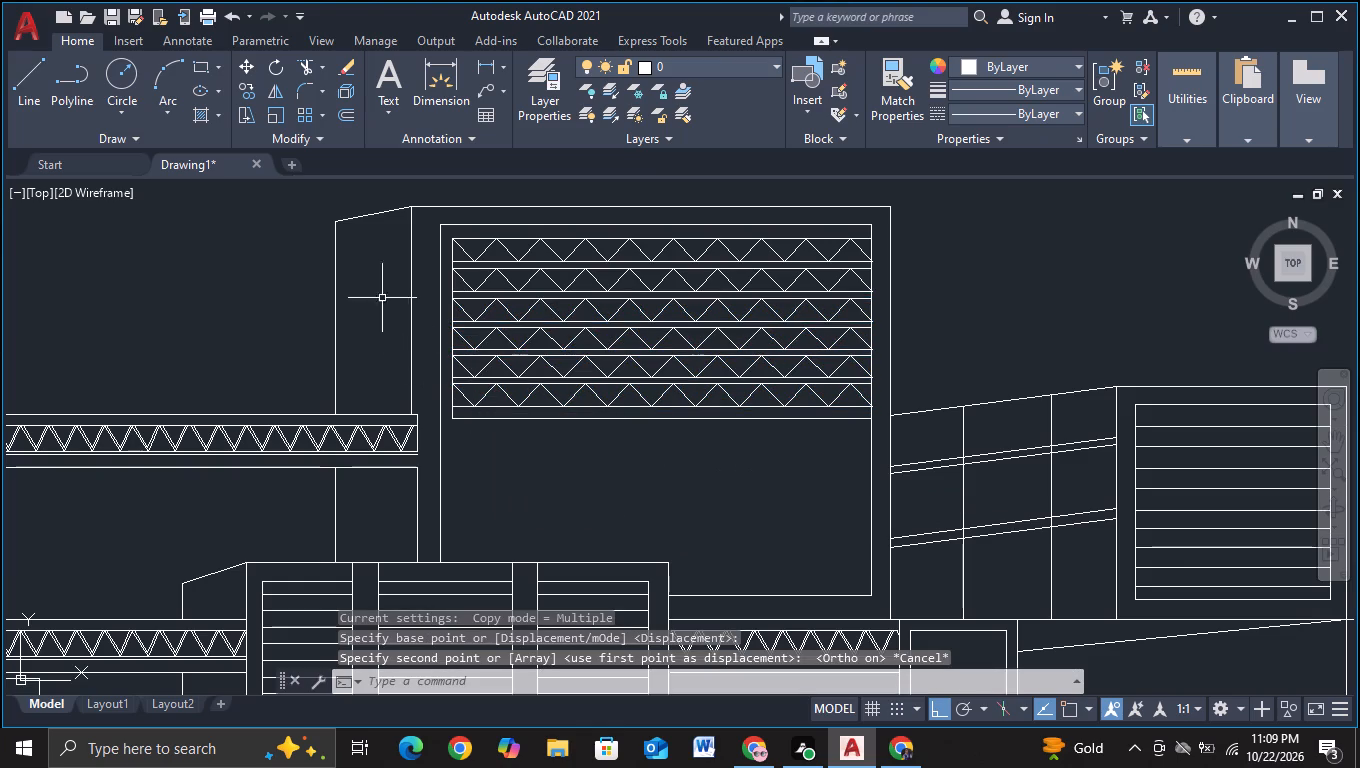
Copy the lower four truss rows of the tall block's panel straight down by about 28.3 units.
{"action": "scroll", "coordinate": [541, 335], "scroll_direction": "up", "scroll_amount": 1}
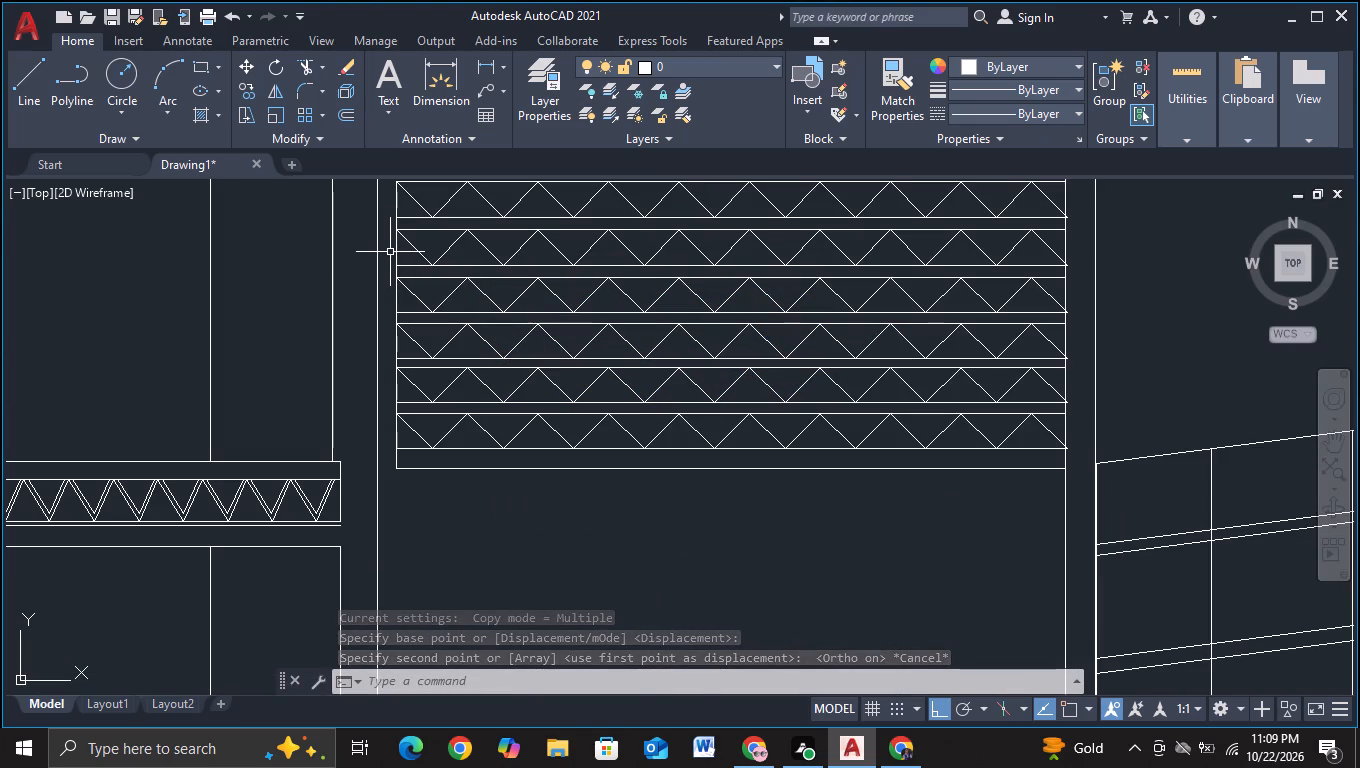
{"action": "left_click", "coordinate": [390, 252]}
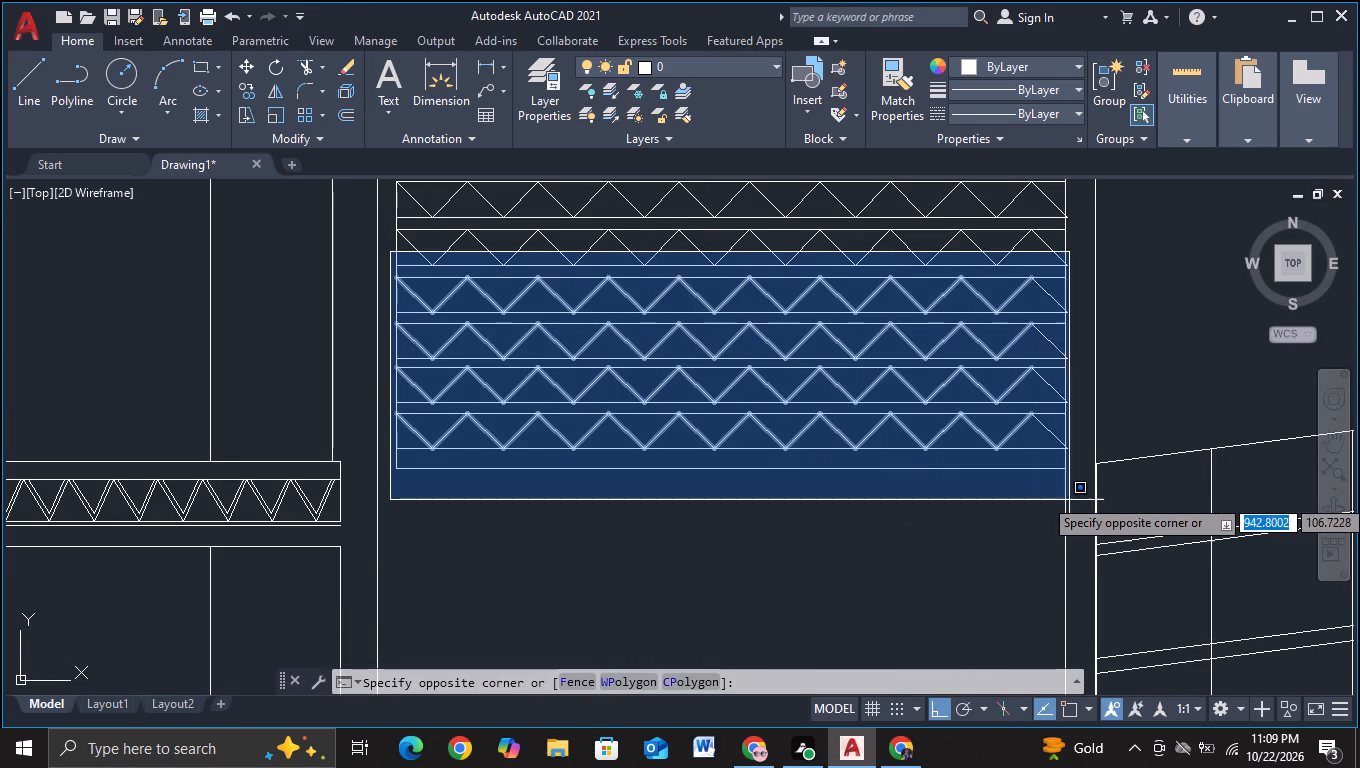
{"action": "left_click", "coordinate": [1078, 494]}
{"action": "key", "text": "c"}
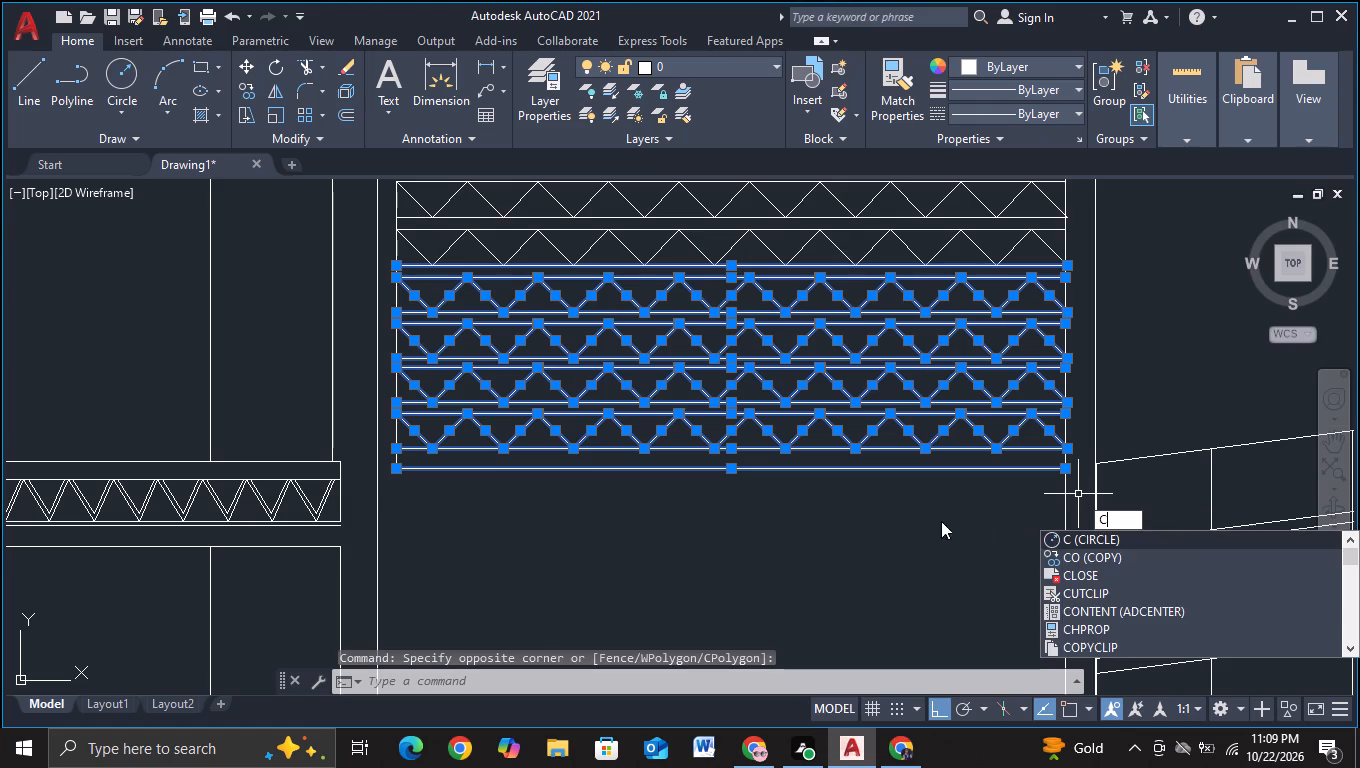
{"action": "left_click", "coordinate": [1078, 561]}
{"action": "left_click", "coordinate": [879, 427]}
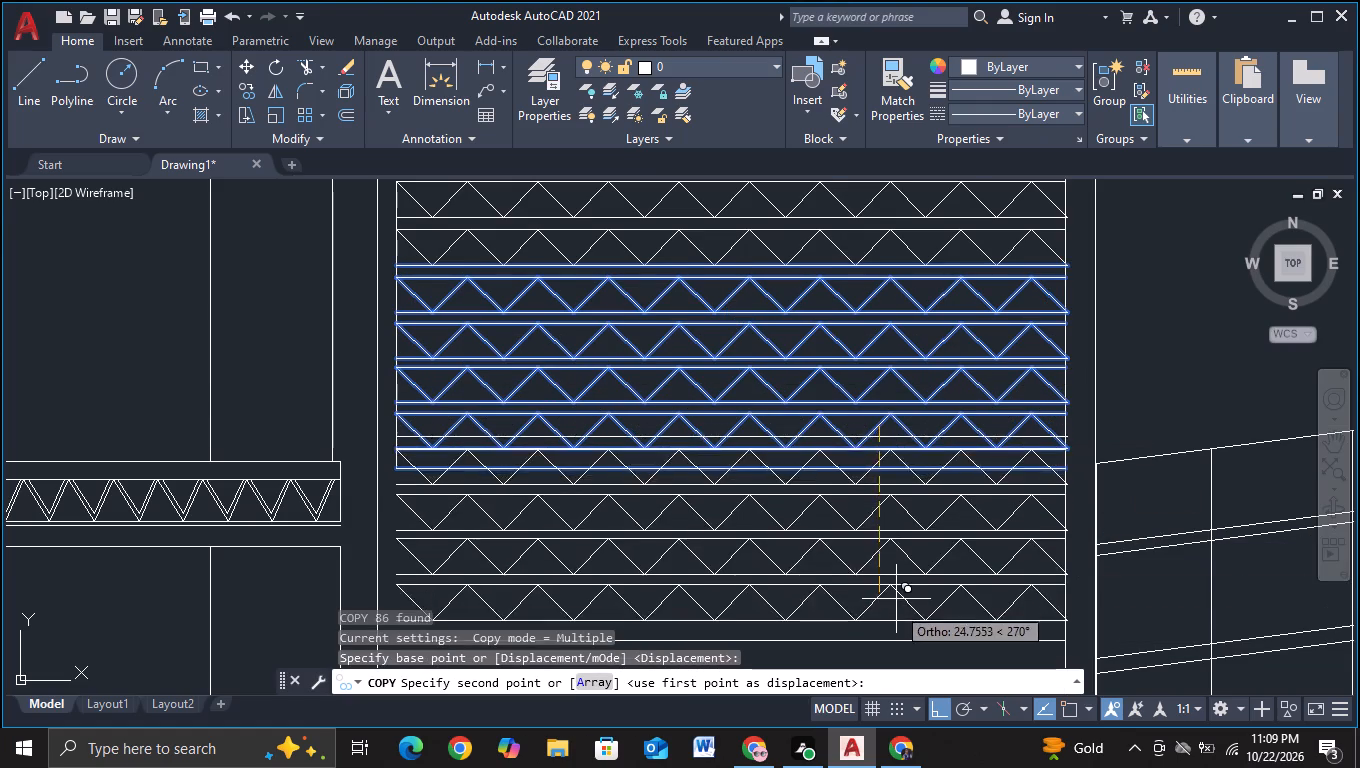
{"action": "middle_click_drag", "start_coordinate": [894, 618], "coordinate": [866, 453]}
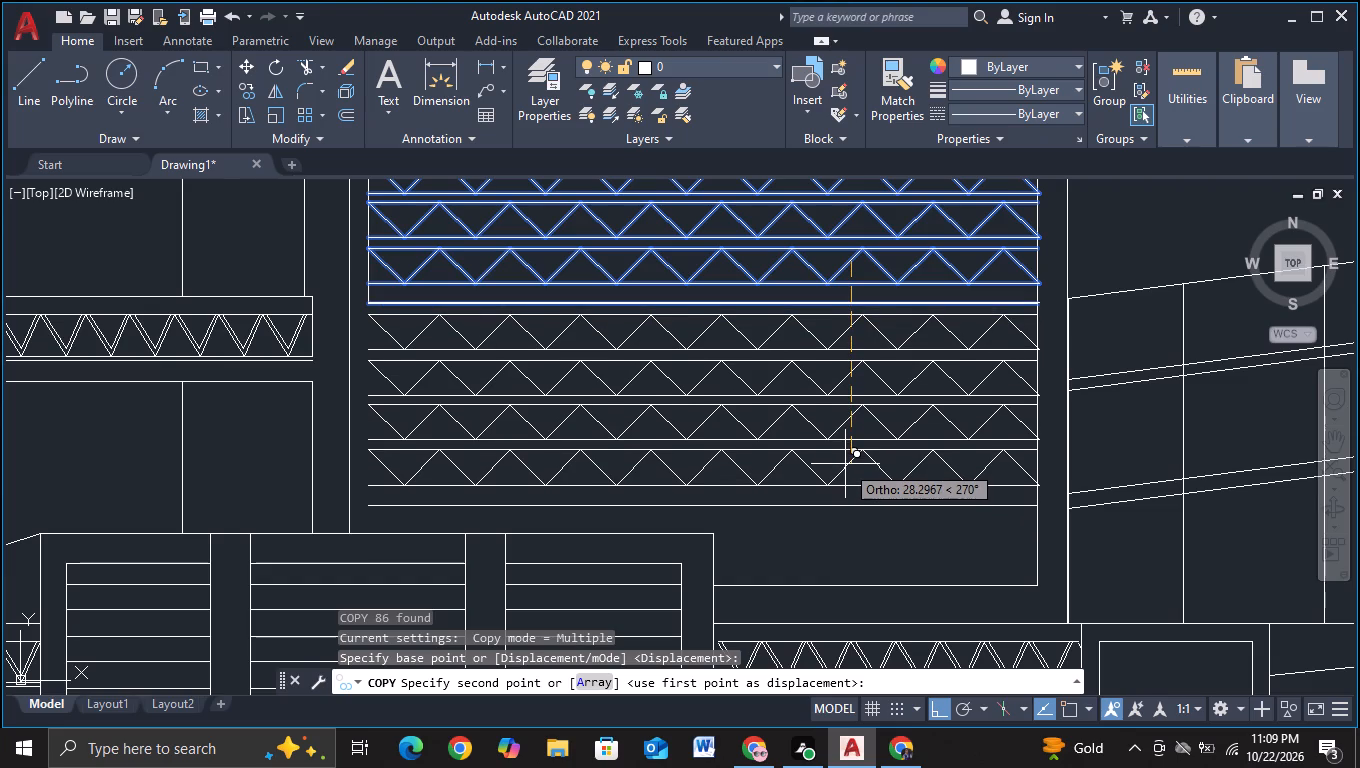
{"action": "left_click", "coordinate": [845, 464]}
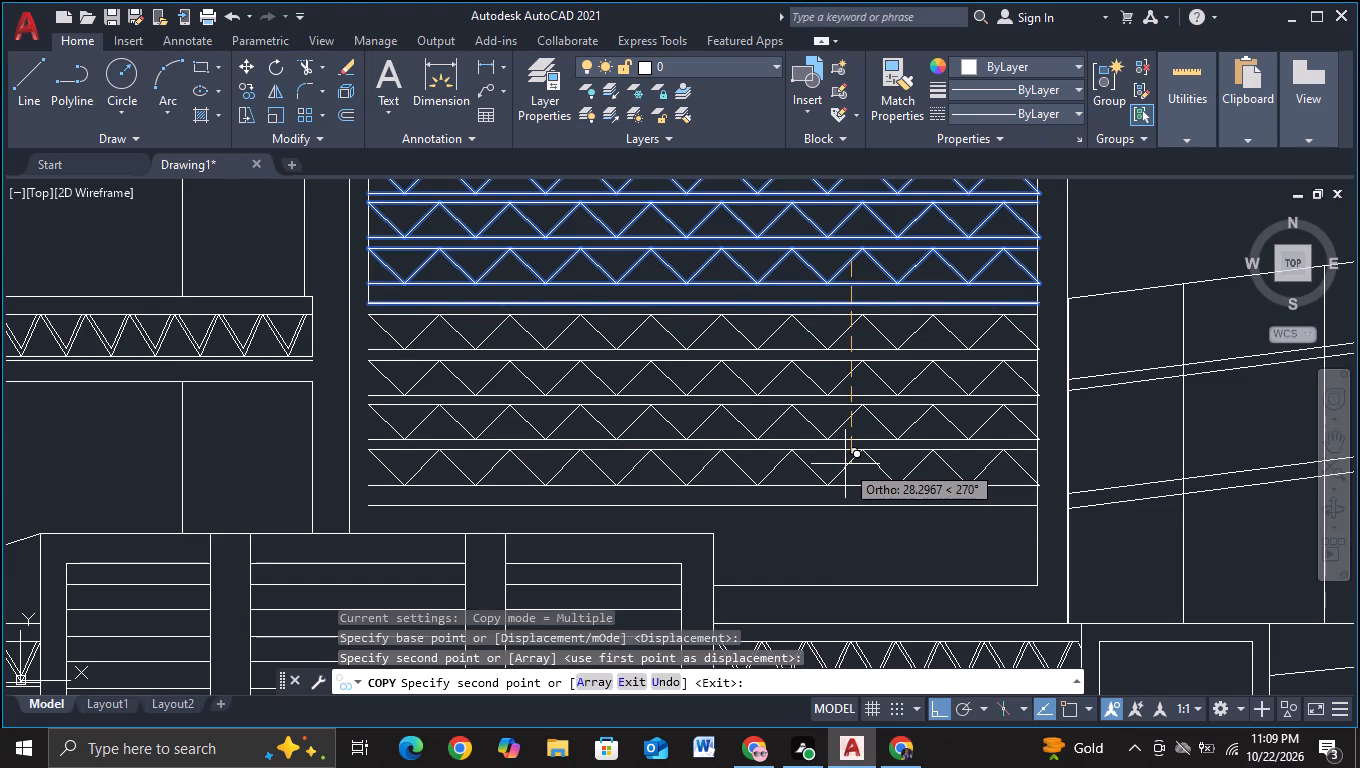
{"action": "key", "text": "Escape"}
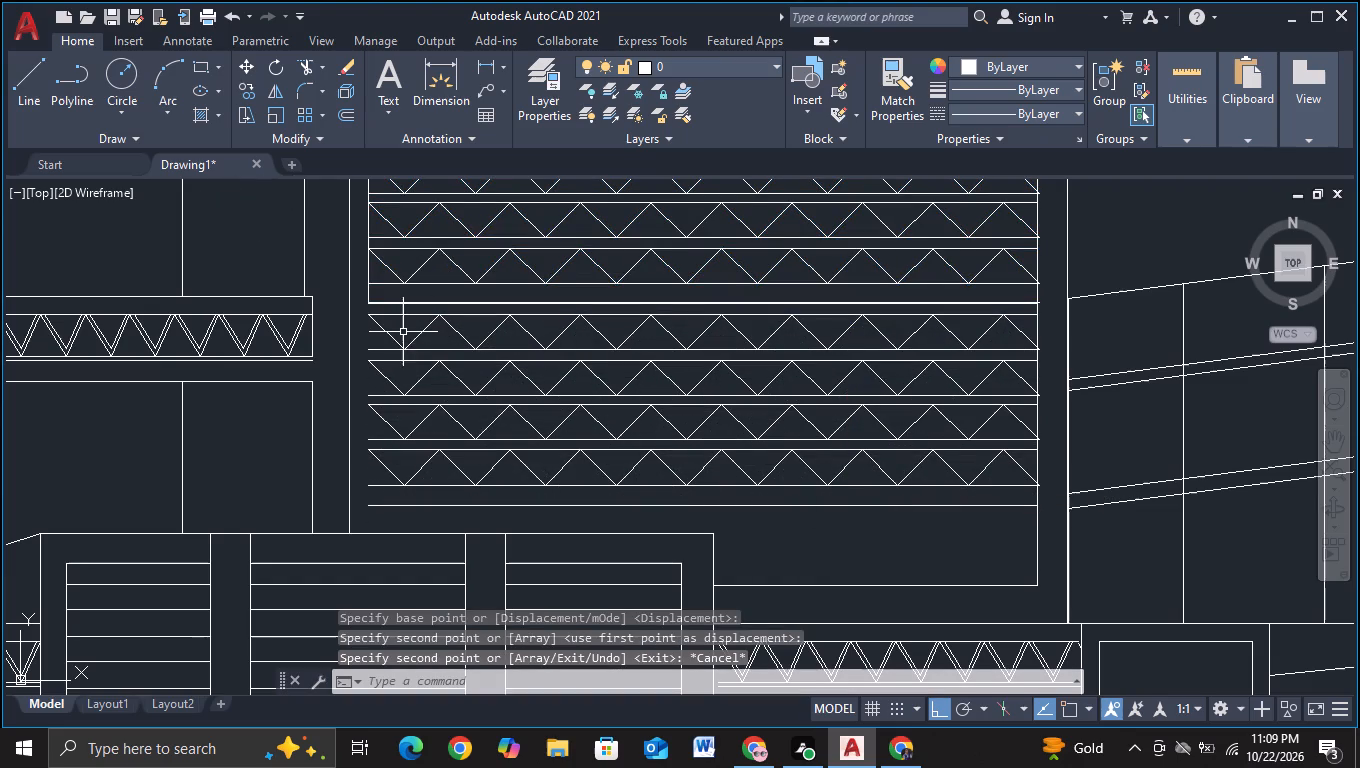
Extend the left vertical edge of the tall block's truss panel down to the bottom line of the four copied rows.
{"action": "key", "text": "e"}
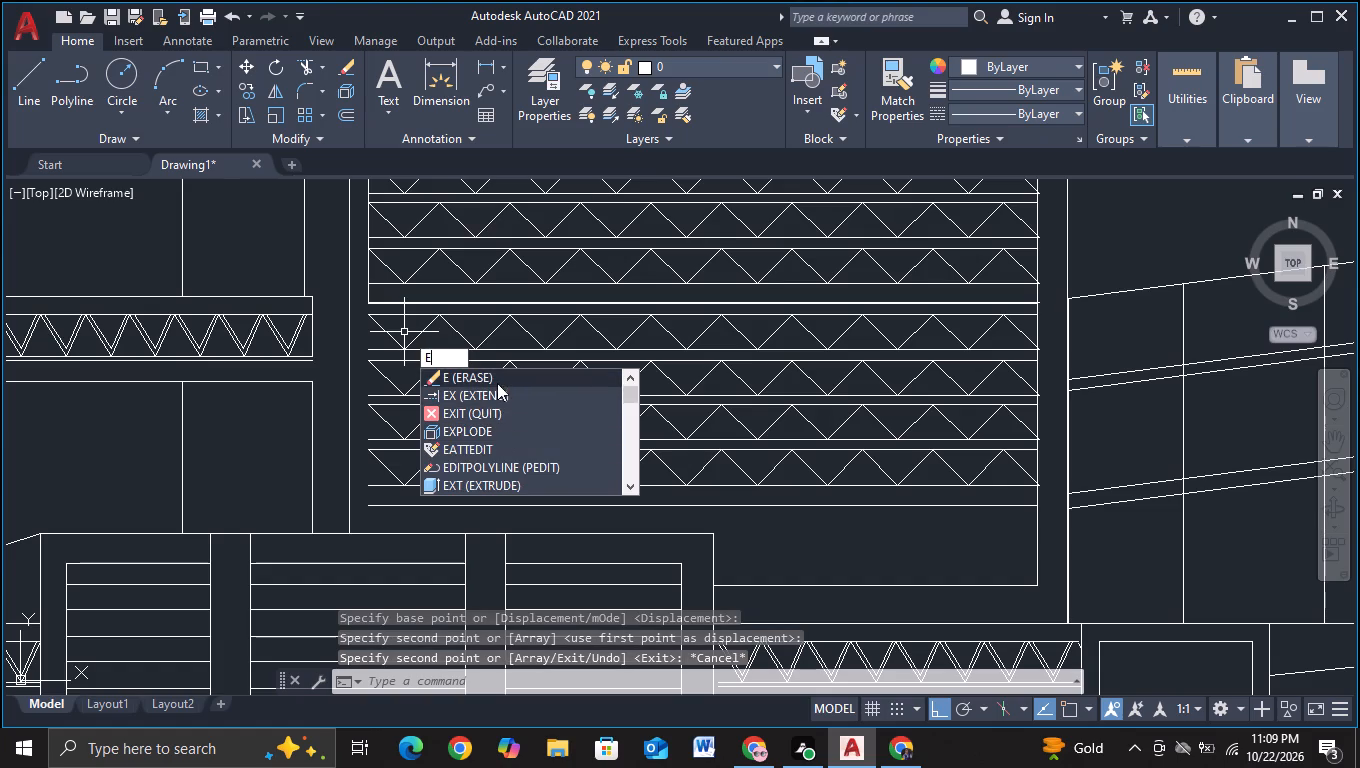
{"action": "left_click", "coordinate": [493, 396]}
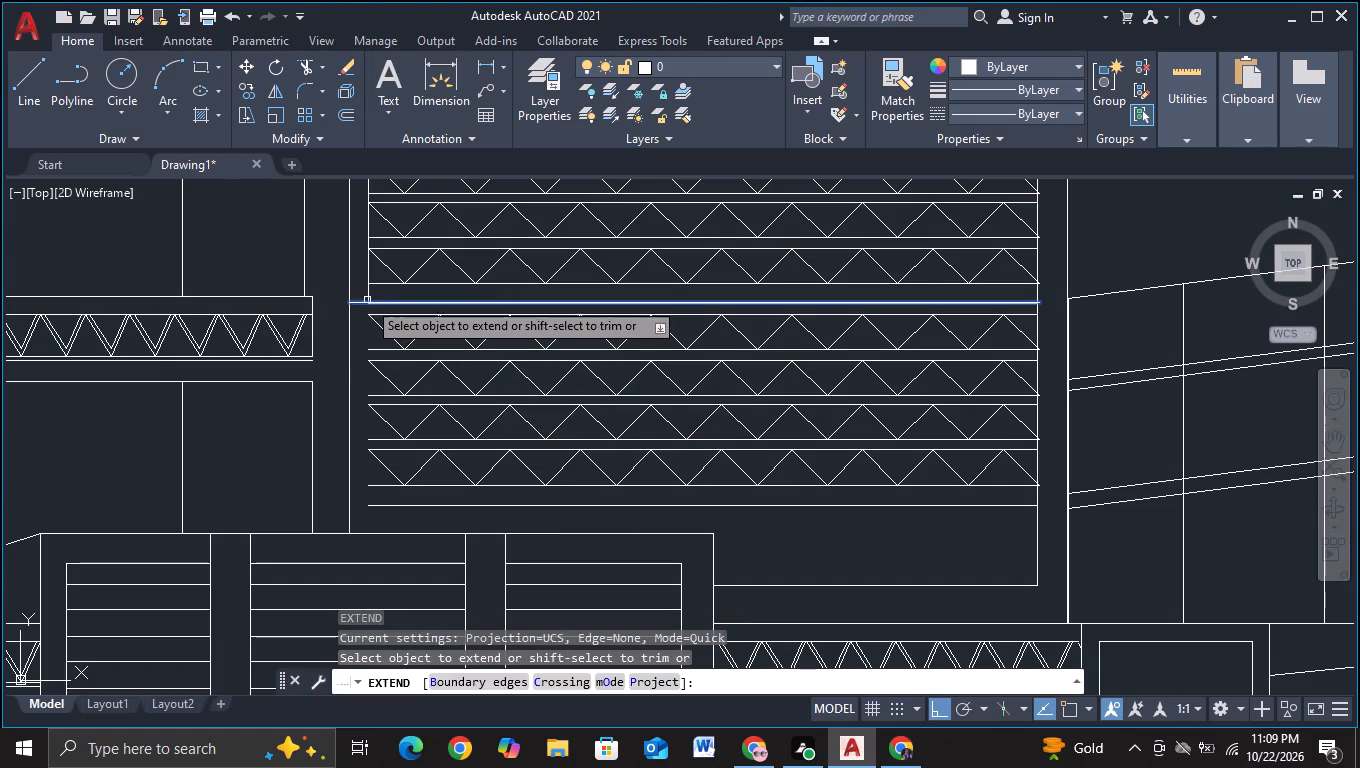
{"action": "left_click", "coordinate": [368, 296]}
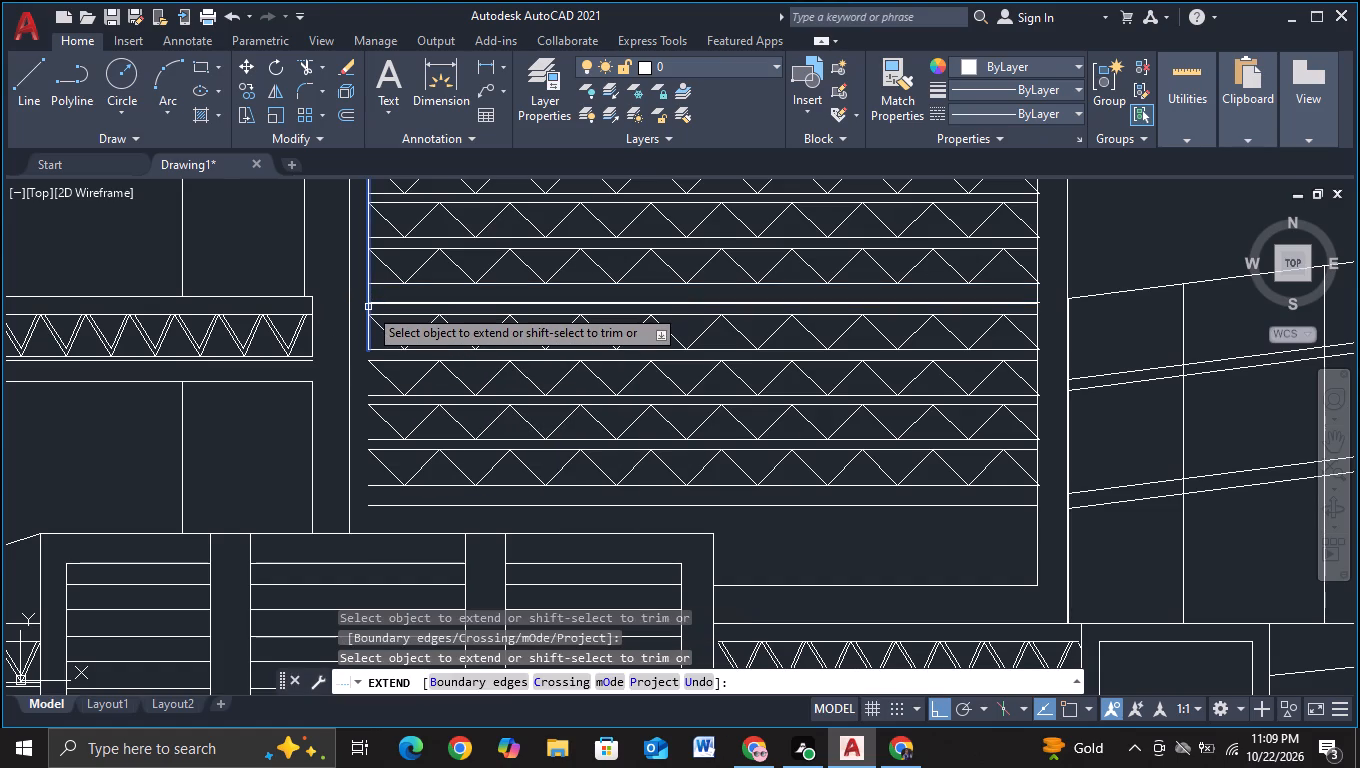
{"action": "left_click", "coordinate": [368, 307]}
{"action": "left_click", "coordinate": [367, 326]}
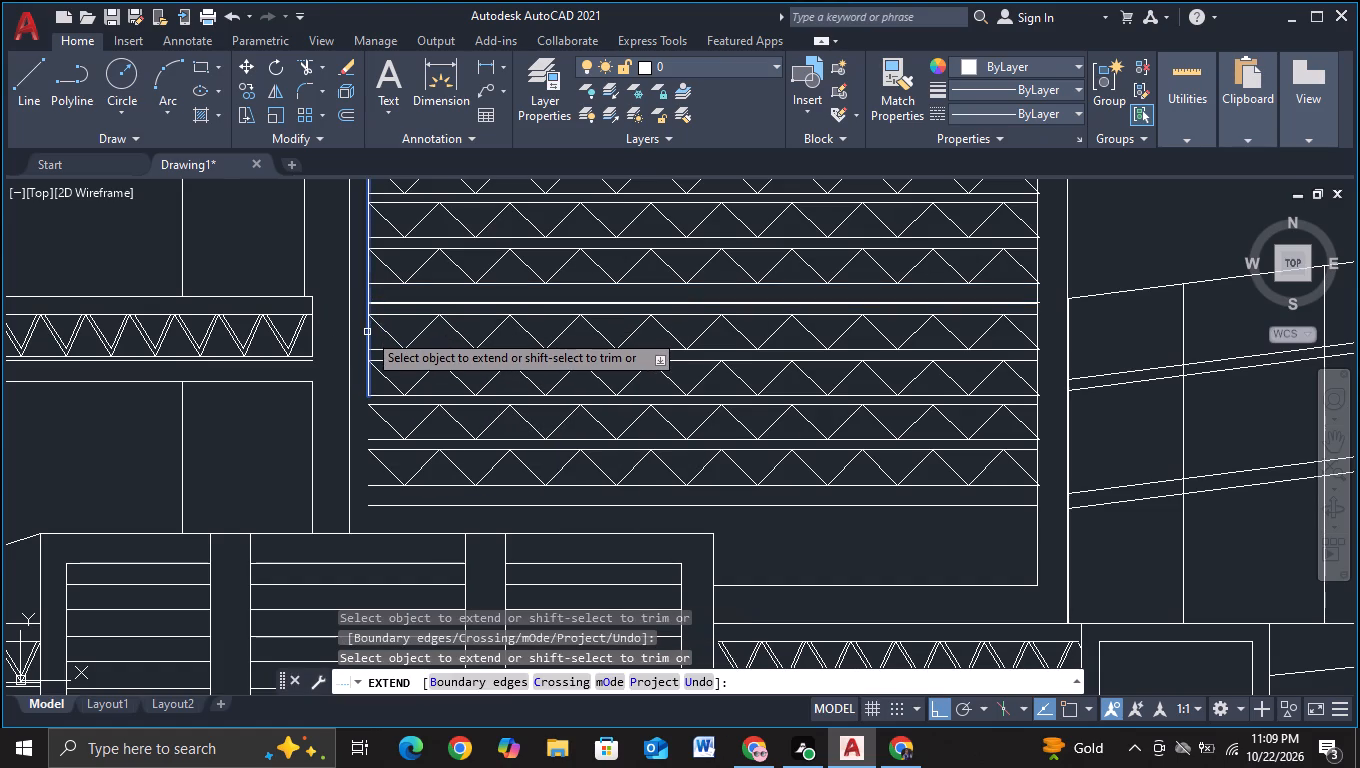
{"action": "left_click", "coordinate": [367, 332]}
{"action": "double_click", "coordinate": [368, 333]}
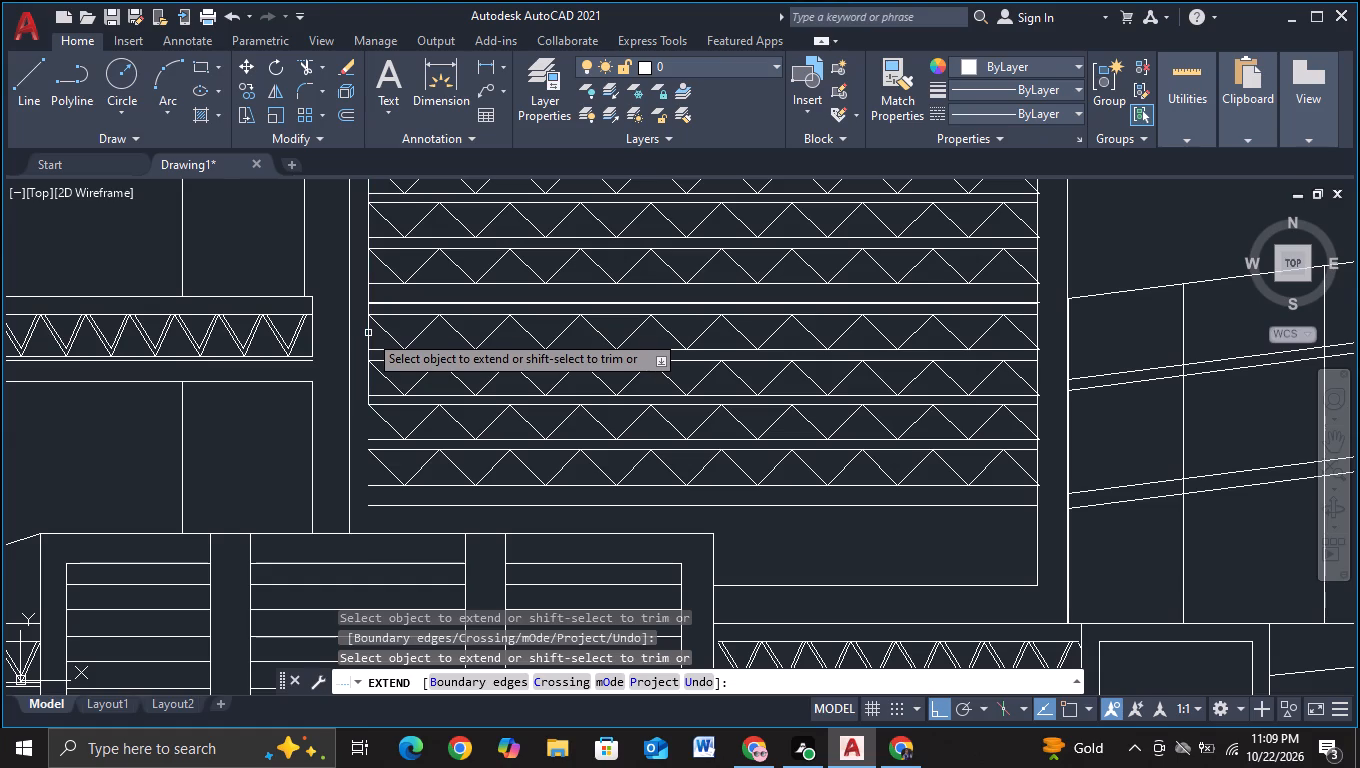
{"action": "left_click", "coordinate": [368, 341]}
{"action": "left_click", "coordinate": [368, 341]}
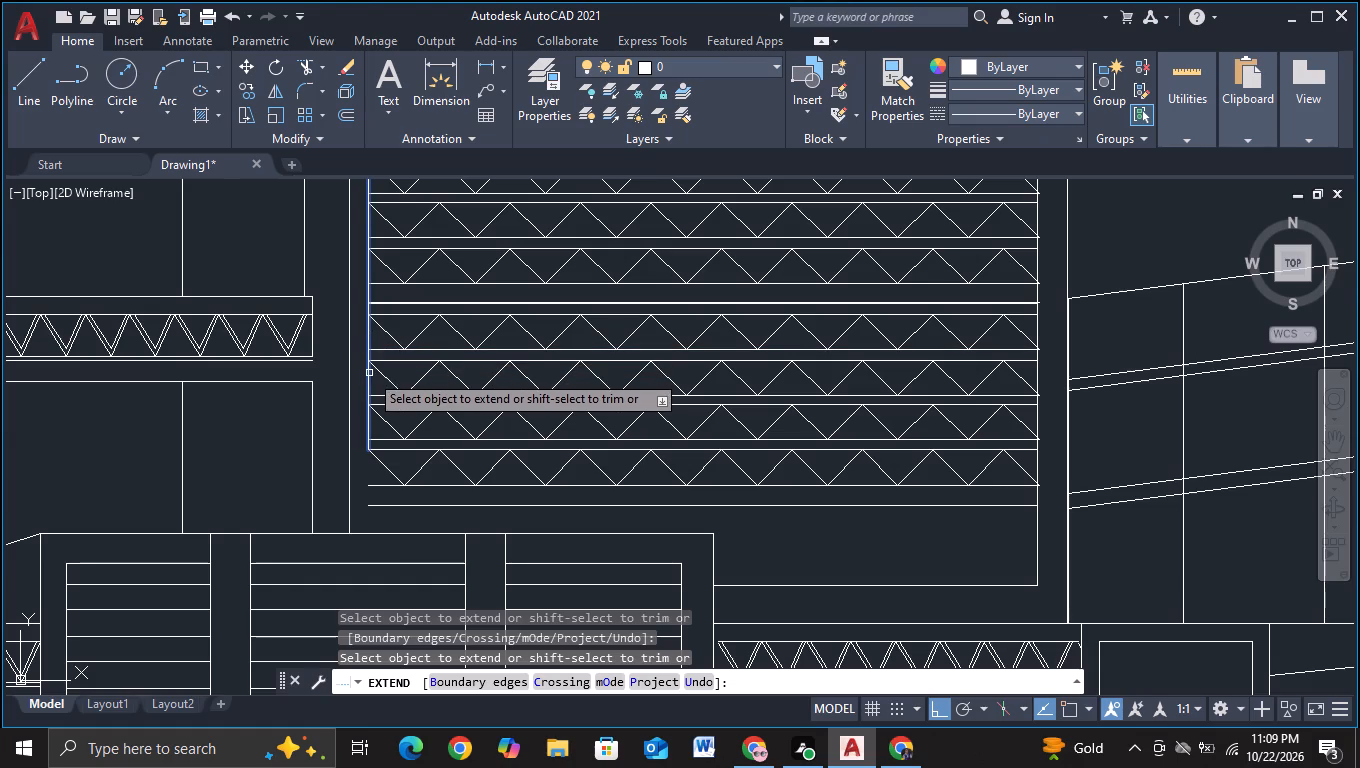
{"action": "left_click", "coordinate": [367, 379]}
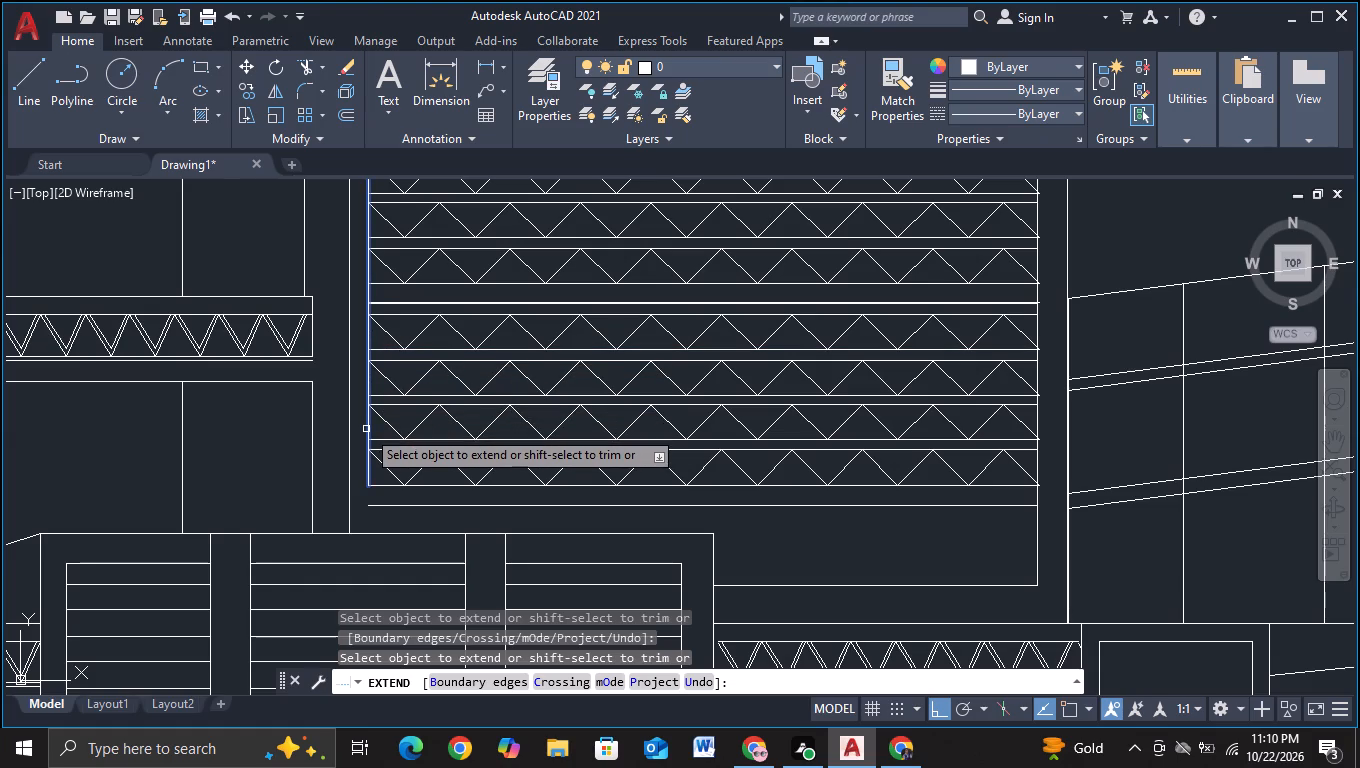
{"action": "left_click", "coordinate": [366, 429]}
{"action": "left_click", "coordinate": [368, 462]}
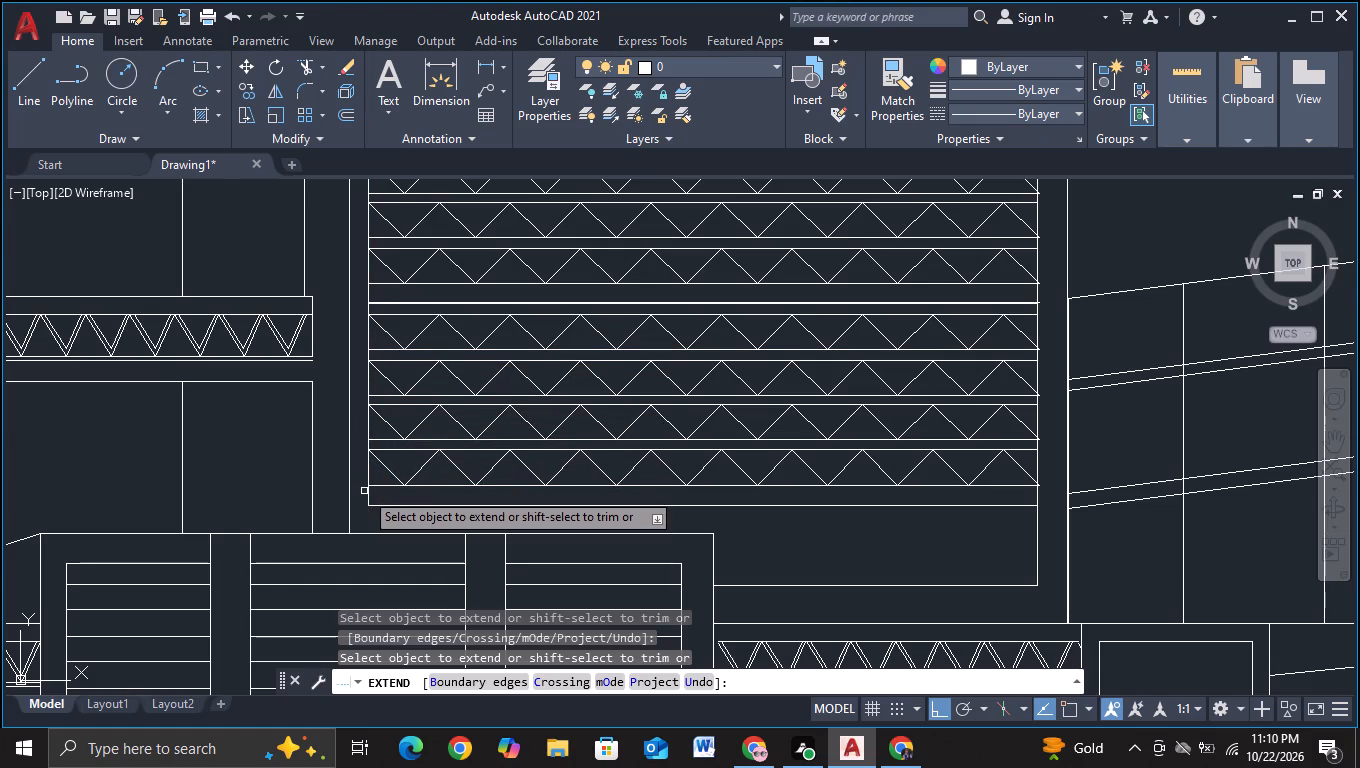
{"action": "key", "text": "Escape"}
Relocate the UCS origin with Move and Align into the empty area well left of the elevation's first building.
{"action": "scroll", "coordinate": [442, 485], "scroll_direction": "down", "scroll_amount": 2}
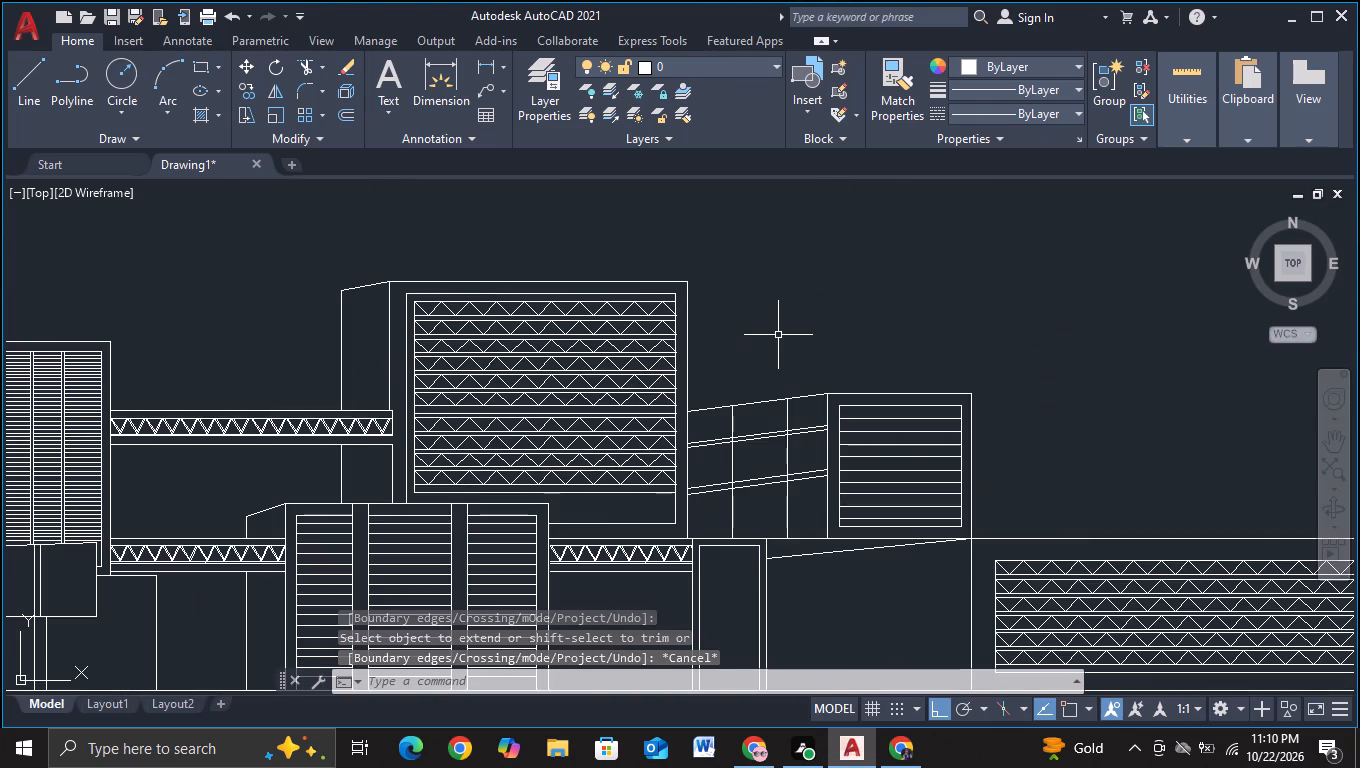
{"action": "scroll", "coordinate": [778, 335], "scroll_direction": "down", "scroll_amount": 1}
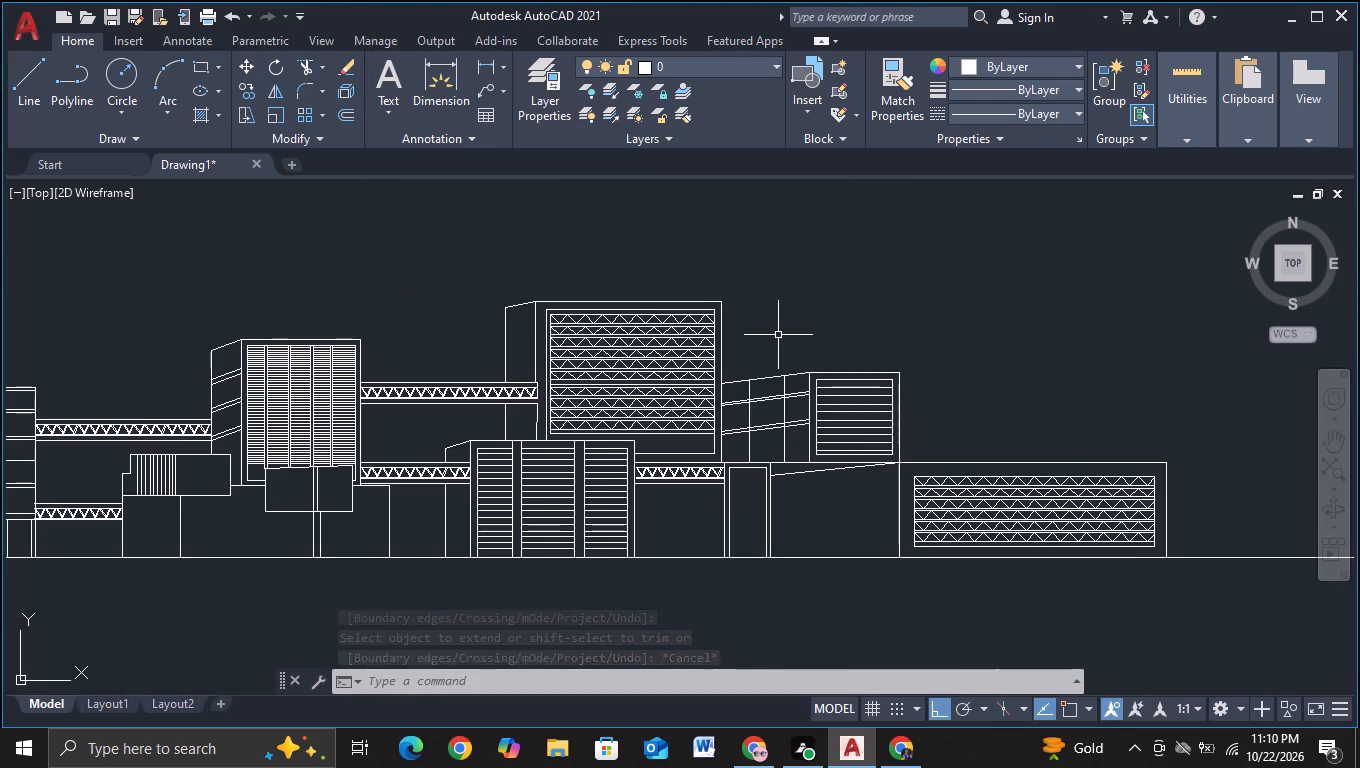
{"action": "middle_click_drag", "start_coordinate": [806, 349], "coordinate": [1042, 281]}
{"action": "middle_click_drag", "start_coordinate": [661, 534], "coordinate": [1078, 496]}
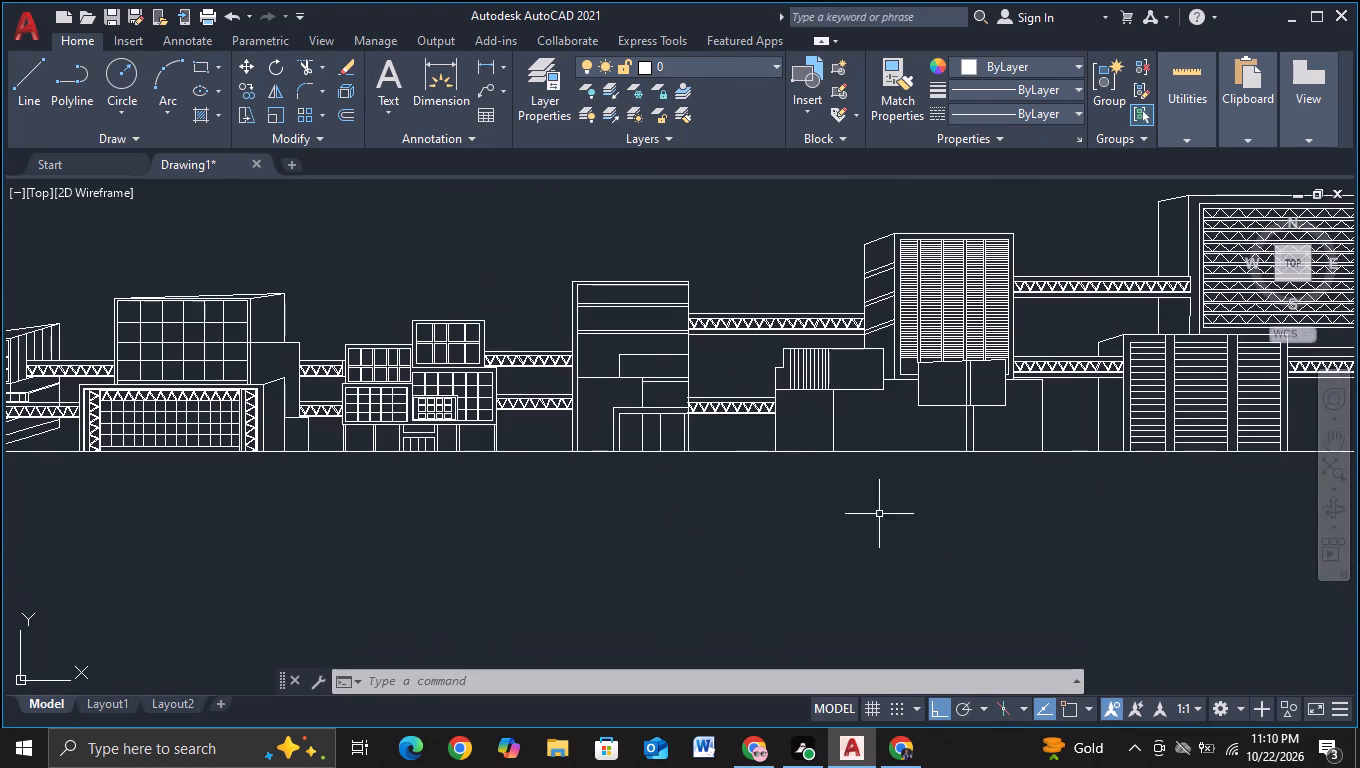
{"action": "middle_click_drag", "start_coordinate": [814, 514], "coordinate": [1038, 522]}
{"action": "middle_click_drag", "start_coordinate": [698, 549], "coordinate": [890, 534]}
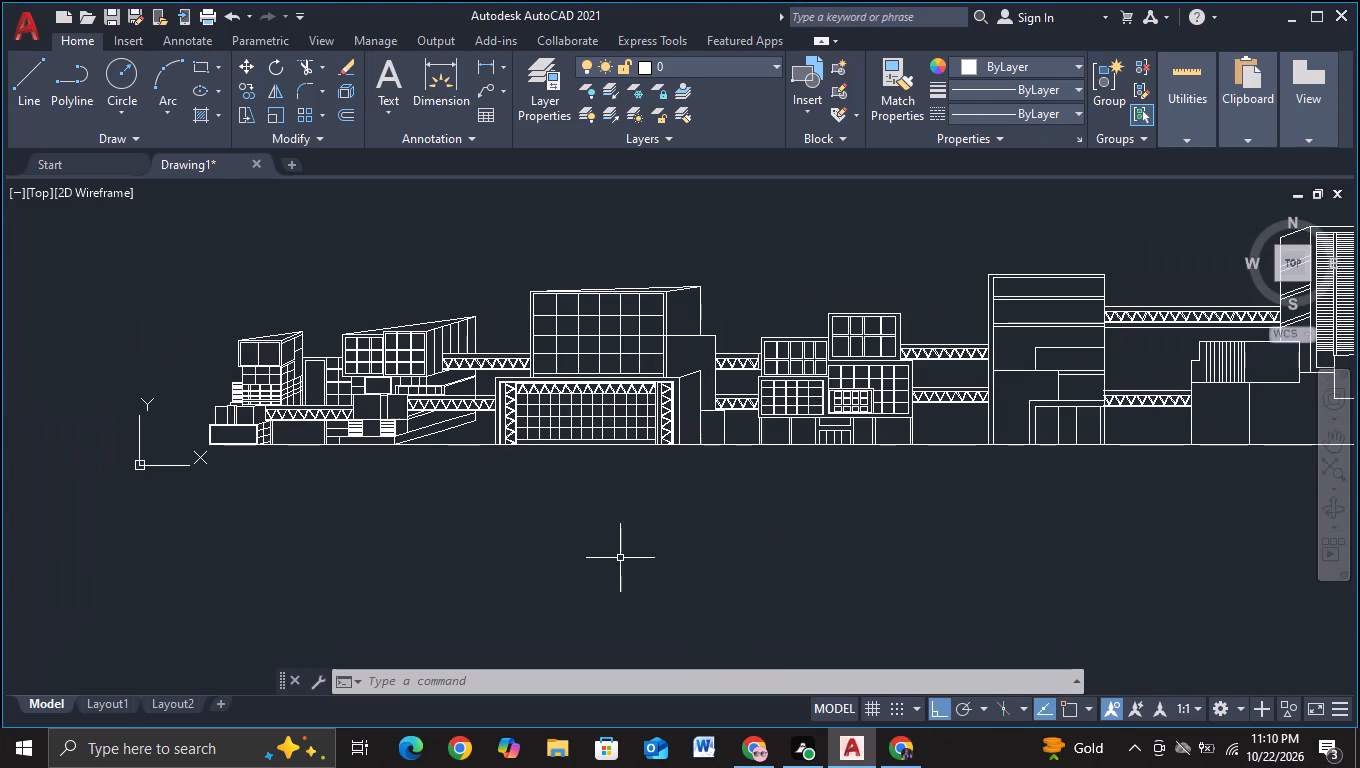
{"action": "middle_click_drag", "start_coordinate": [500, 538], "coordinate": [1235, 541]}
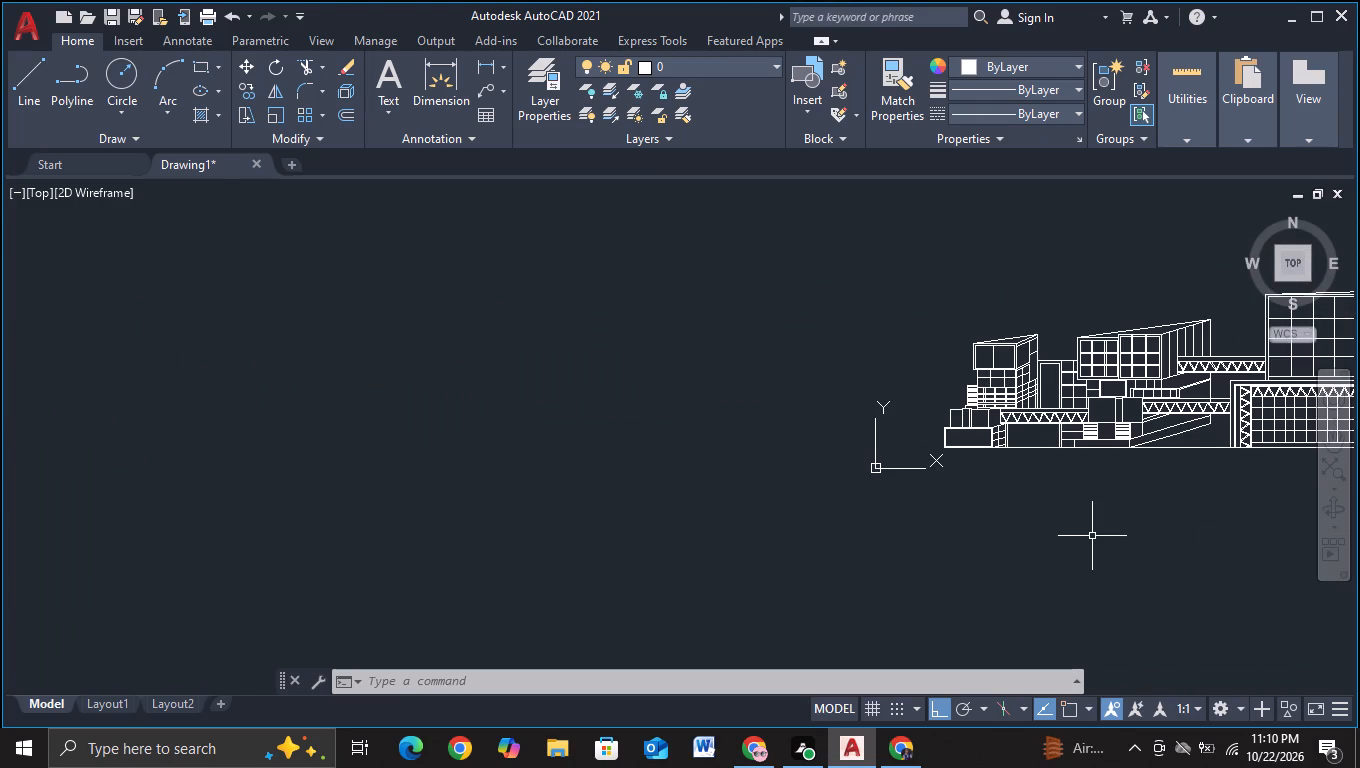
{"action": "middle_click_drag", "start_coordinate": [1092, 536], "coordinate": [933, 537]}
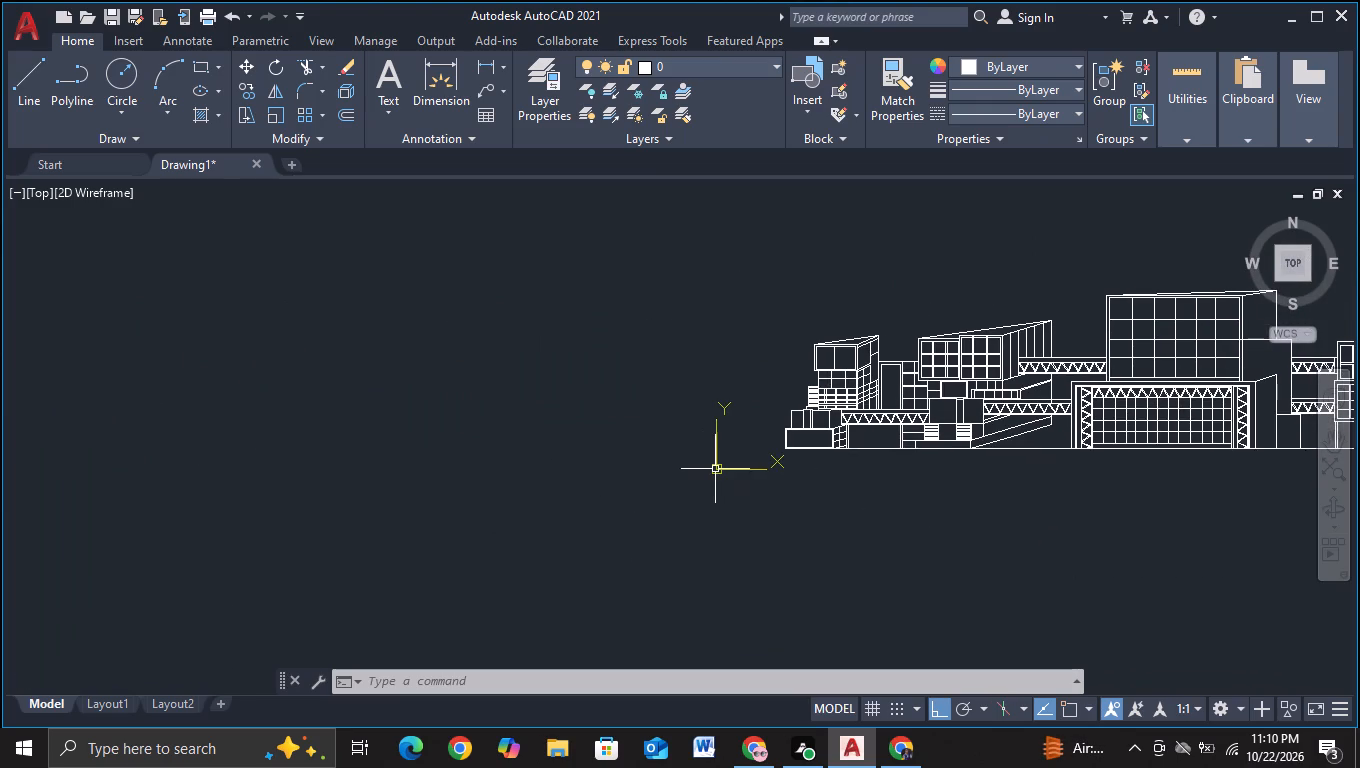
{"action": "left_click", "coordinate": [715, 469]}
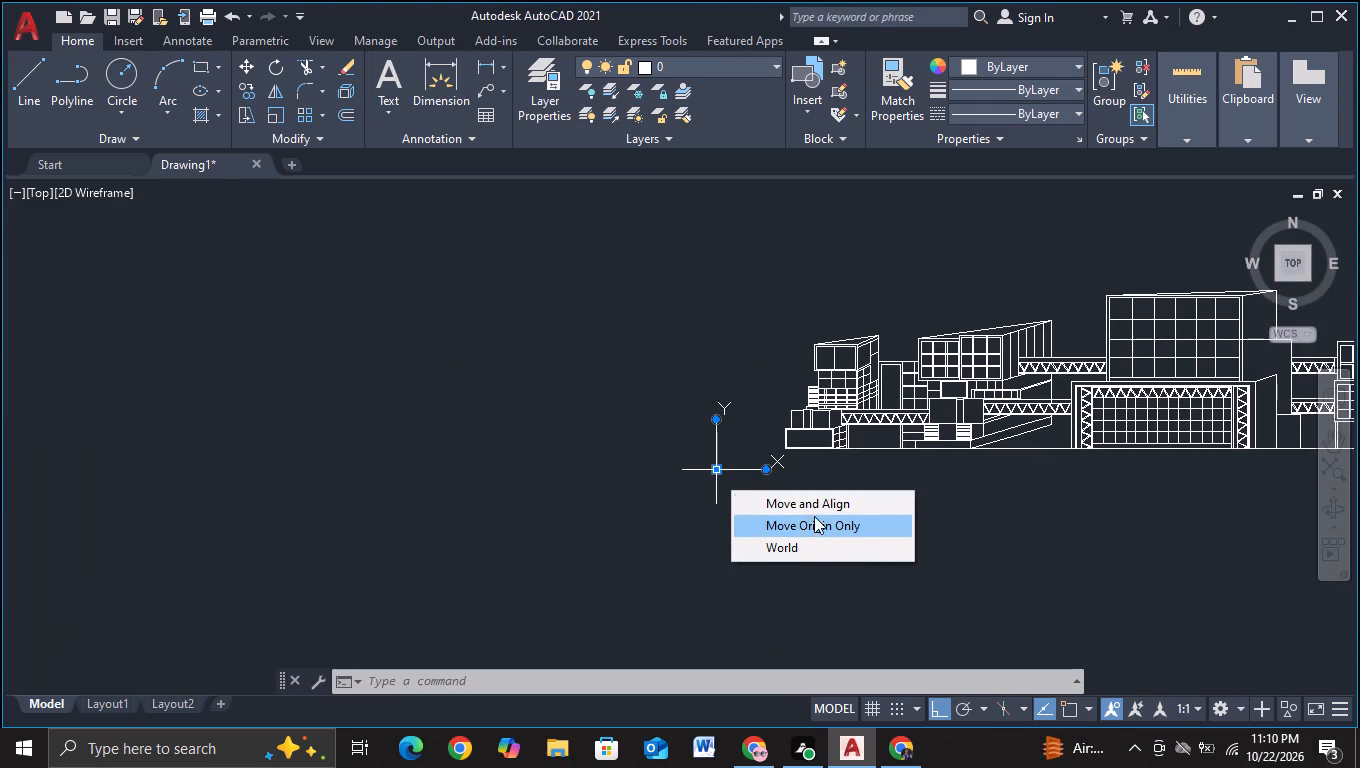
{"action": "left_click", "coordinate": [816, 505]}
{"action": "left_click", "coordinate": [189, 521]}
Draw a horizontal ground line, with Osnap on, from the leftmost block's bottom-left corner out to the left.
{"action": "scroll", "coordinate": [538, 497], "scroll_direction": "down", "scroll_amount": 1}
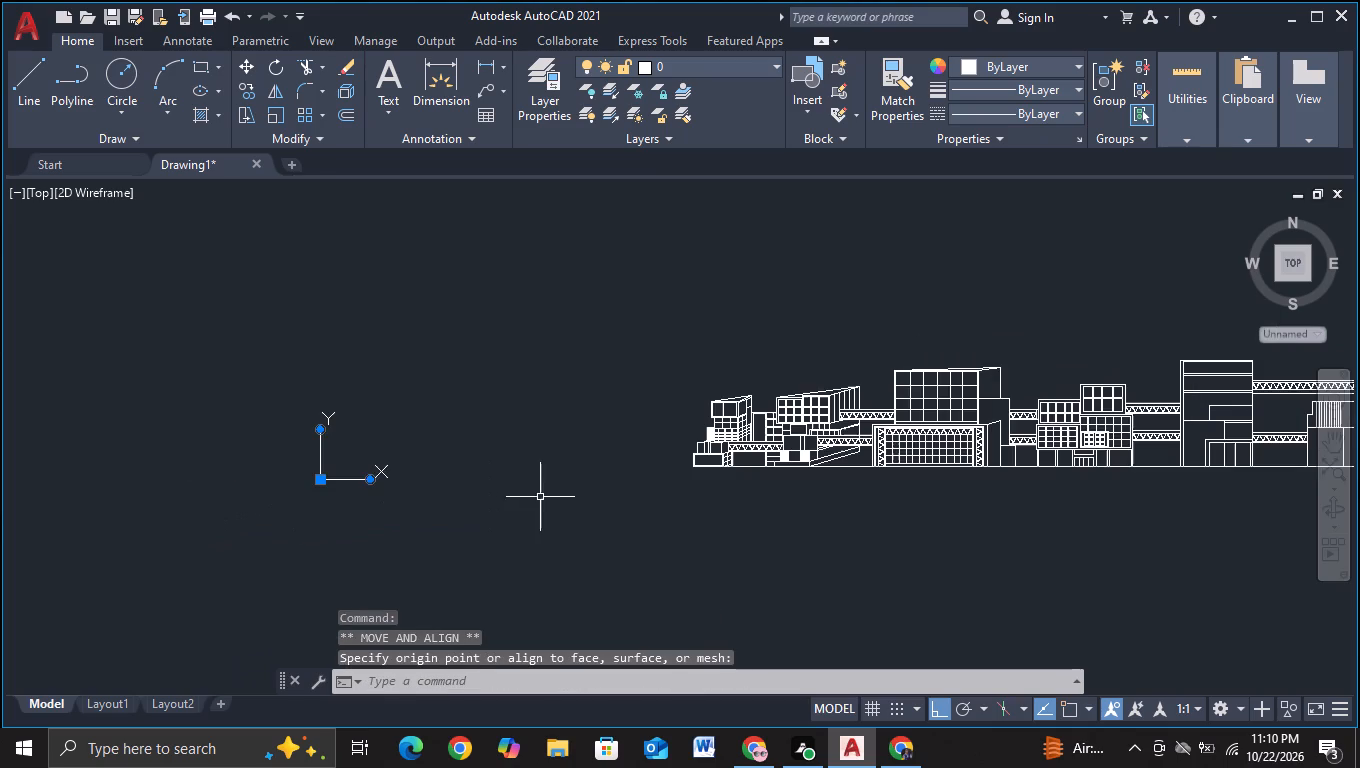
{"action": "scroll", "coordinate": [787, 534], "scroll_direction": "down", "scroll_amount": 1}
{"action": "middle_click_drag", "start_coordinate": [848, 547], "coordinate": [382, 489]}
{"action": "middle_click_drag", "start_coordinate": [380, 490], "coordinate": [661, 483]}
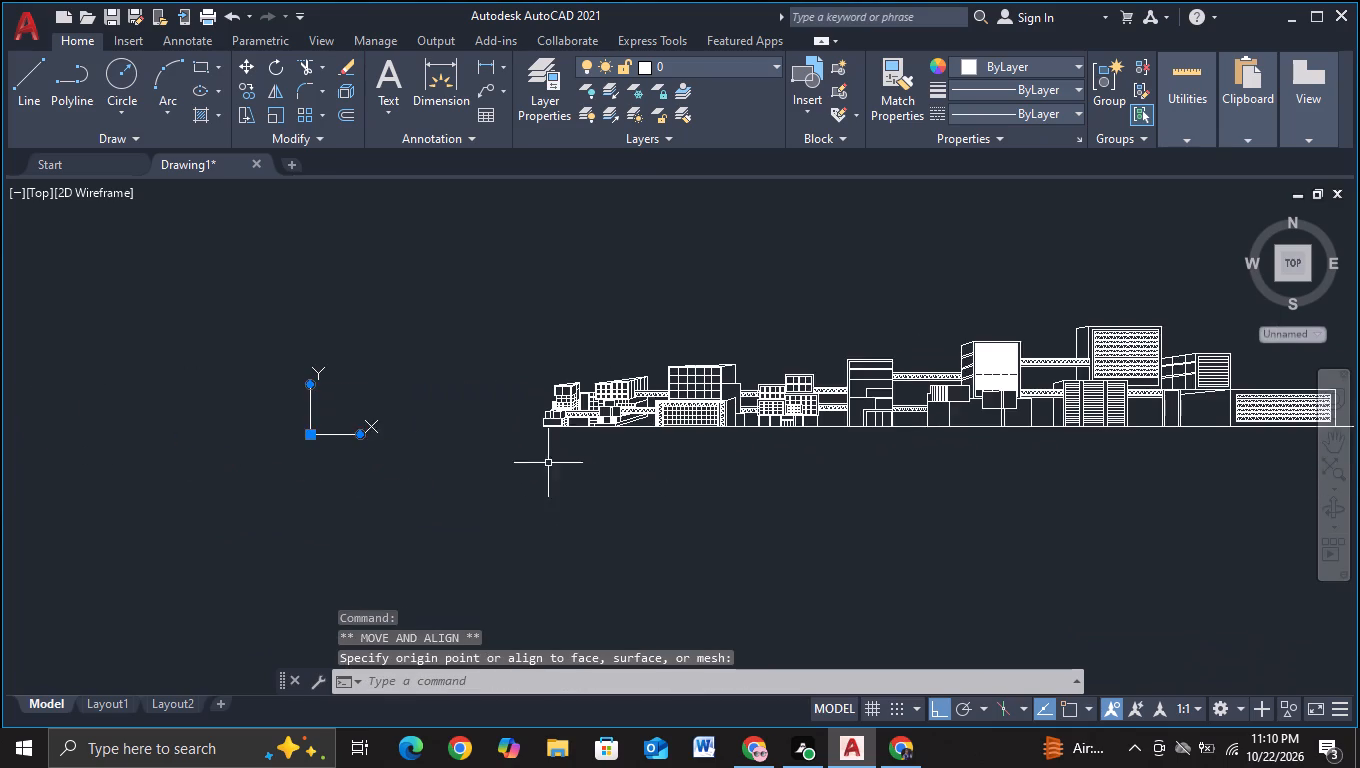
{"action": "scroll", "coordinate": [547, 462], "scroll_direction": "up", "scroll_amount": 1}
{"action": "middle_click_drag", "start_coordinate": [527, 468], "coordinate": [563, 550]}
{"action": "scroll", "coordinate": [519, 416], "scroll_direction": "up", "scroll_amount": 2}
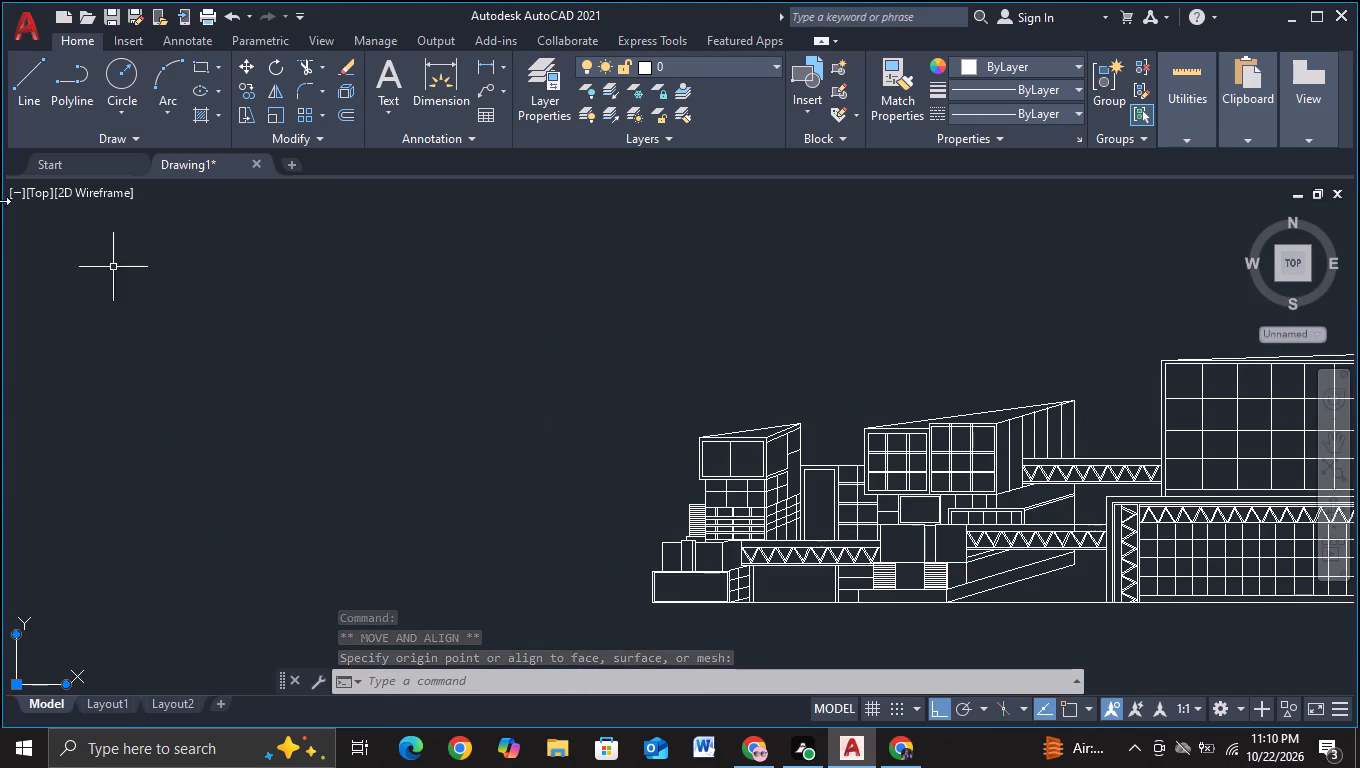
{"action": "left_click", "coordinate": [36, 91]}
{"action": "middle_click_drag", "start_coordinate": [342, 388], "coordinate": [337, 281]}
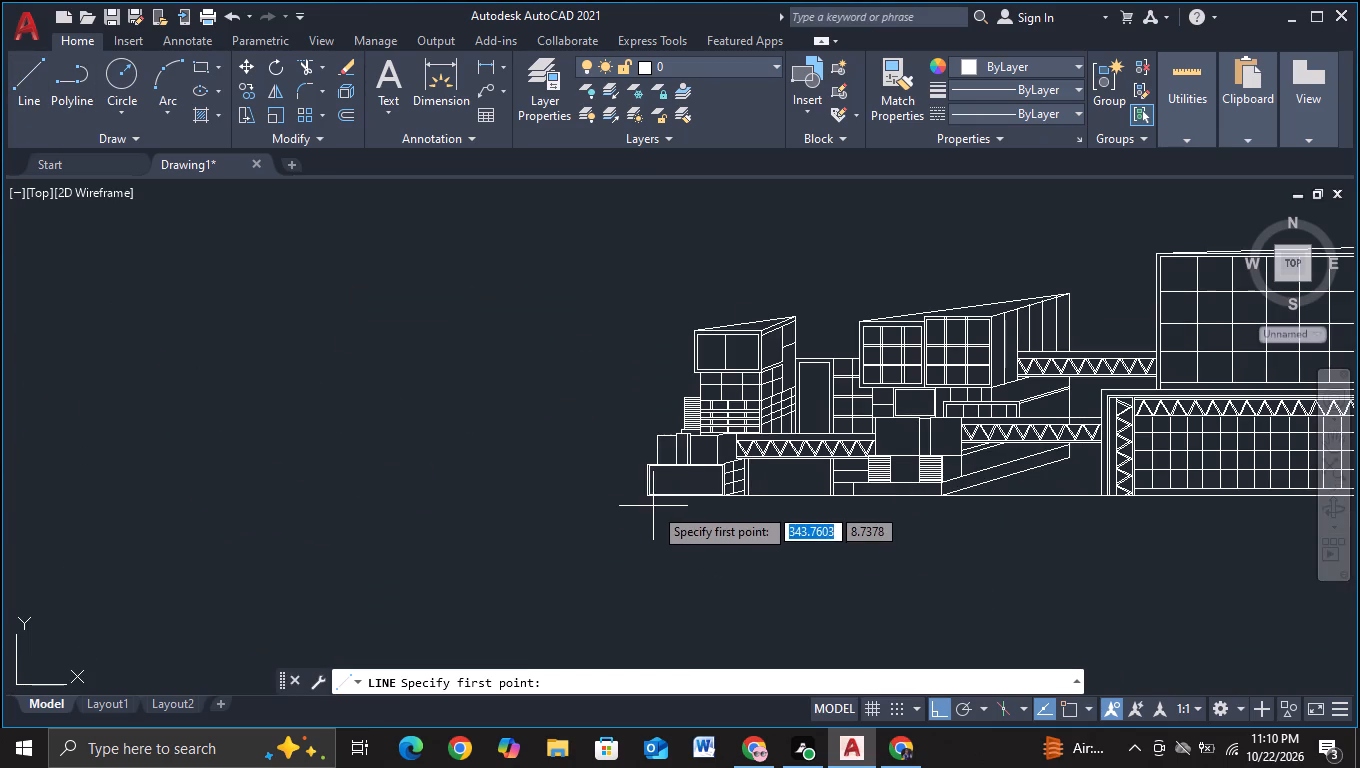
{"action": "key", "text": "F3"}
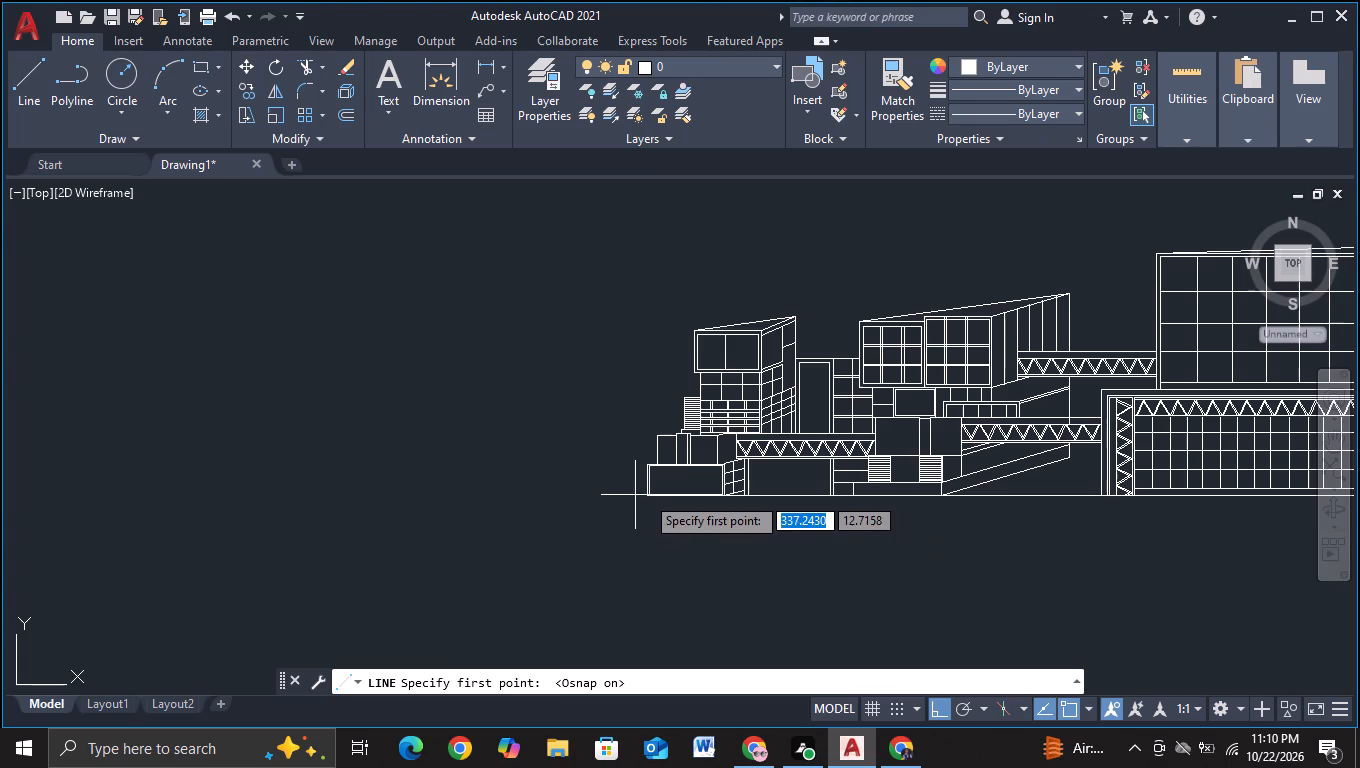
{"action": "left_click", "coordinate": [648, 495]}
{"action": "left_click", "coordinate": [250, 501]}
{"action": "key", "text": "Escape"}
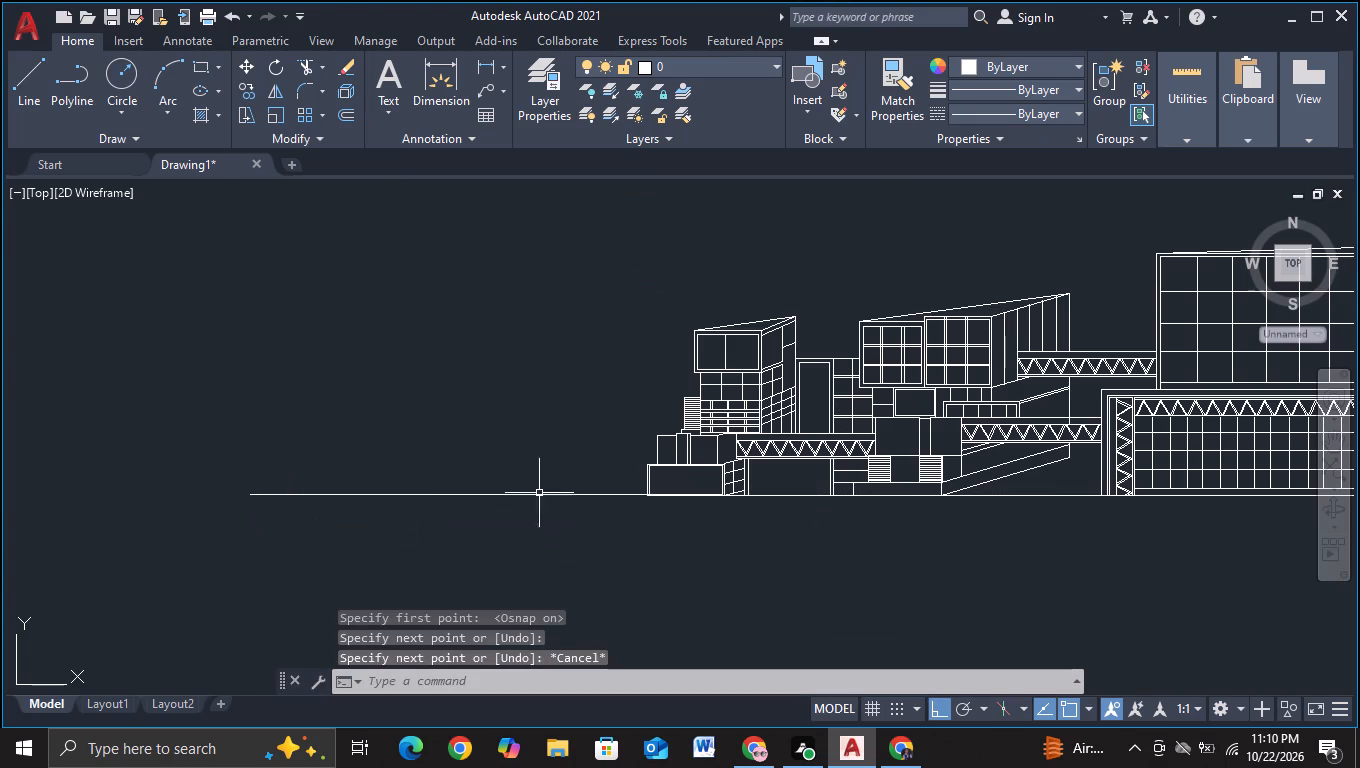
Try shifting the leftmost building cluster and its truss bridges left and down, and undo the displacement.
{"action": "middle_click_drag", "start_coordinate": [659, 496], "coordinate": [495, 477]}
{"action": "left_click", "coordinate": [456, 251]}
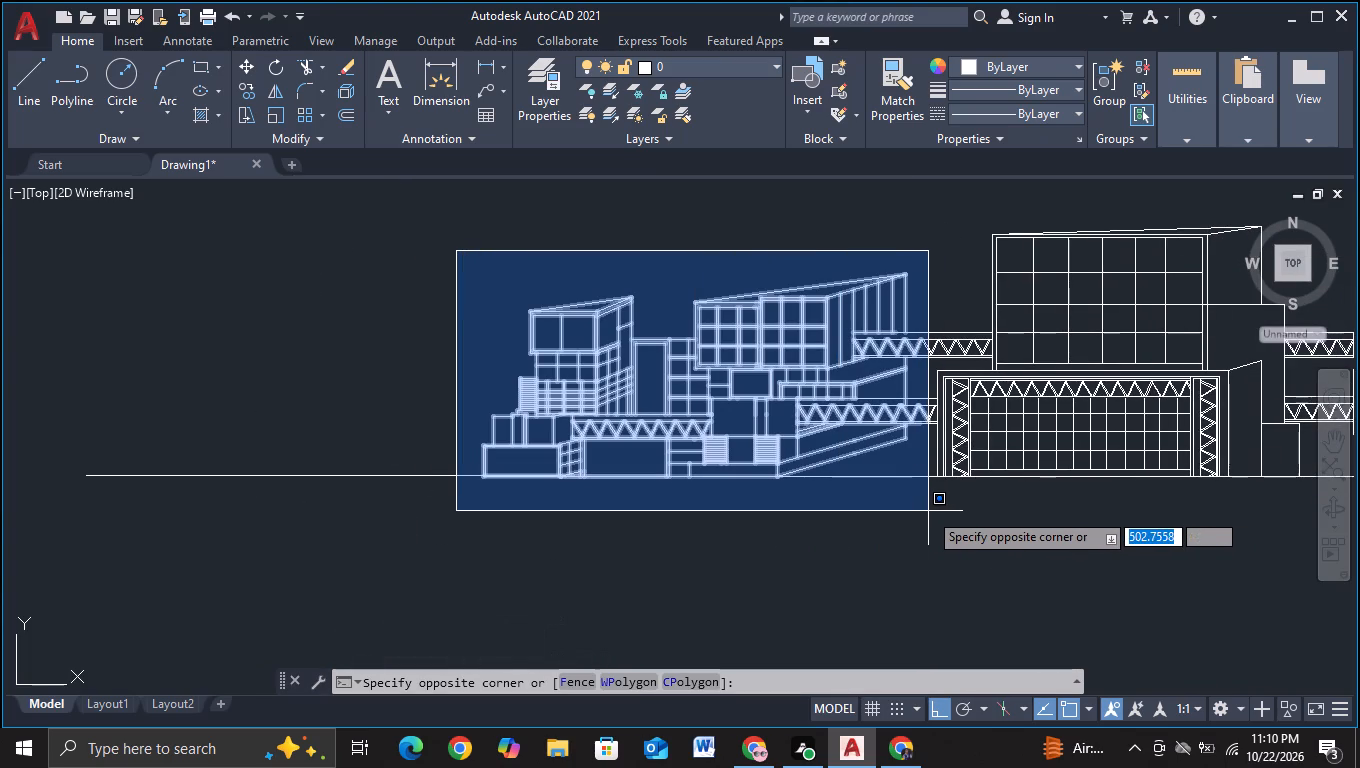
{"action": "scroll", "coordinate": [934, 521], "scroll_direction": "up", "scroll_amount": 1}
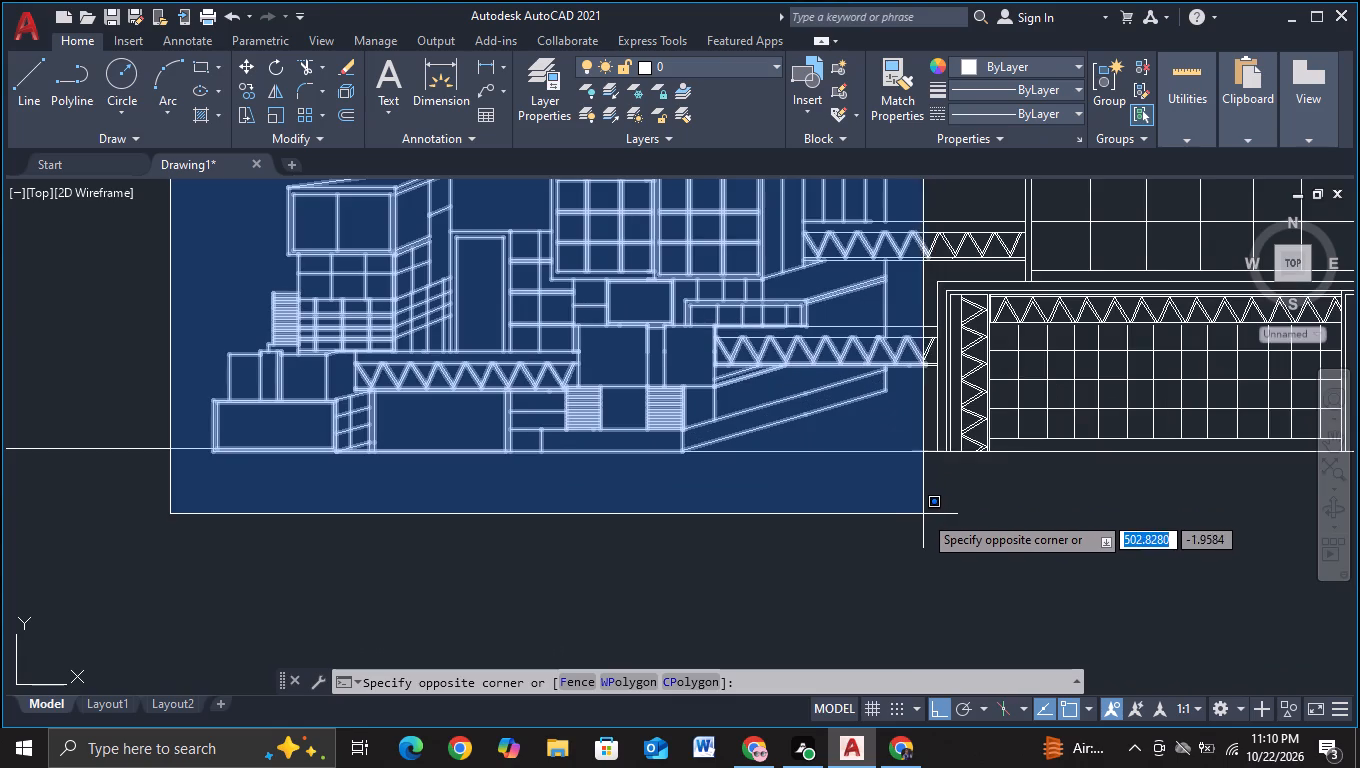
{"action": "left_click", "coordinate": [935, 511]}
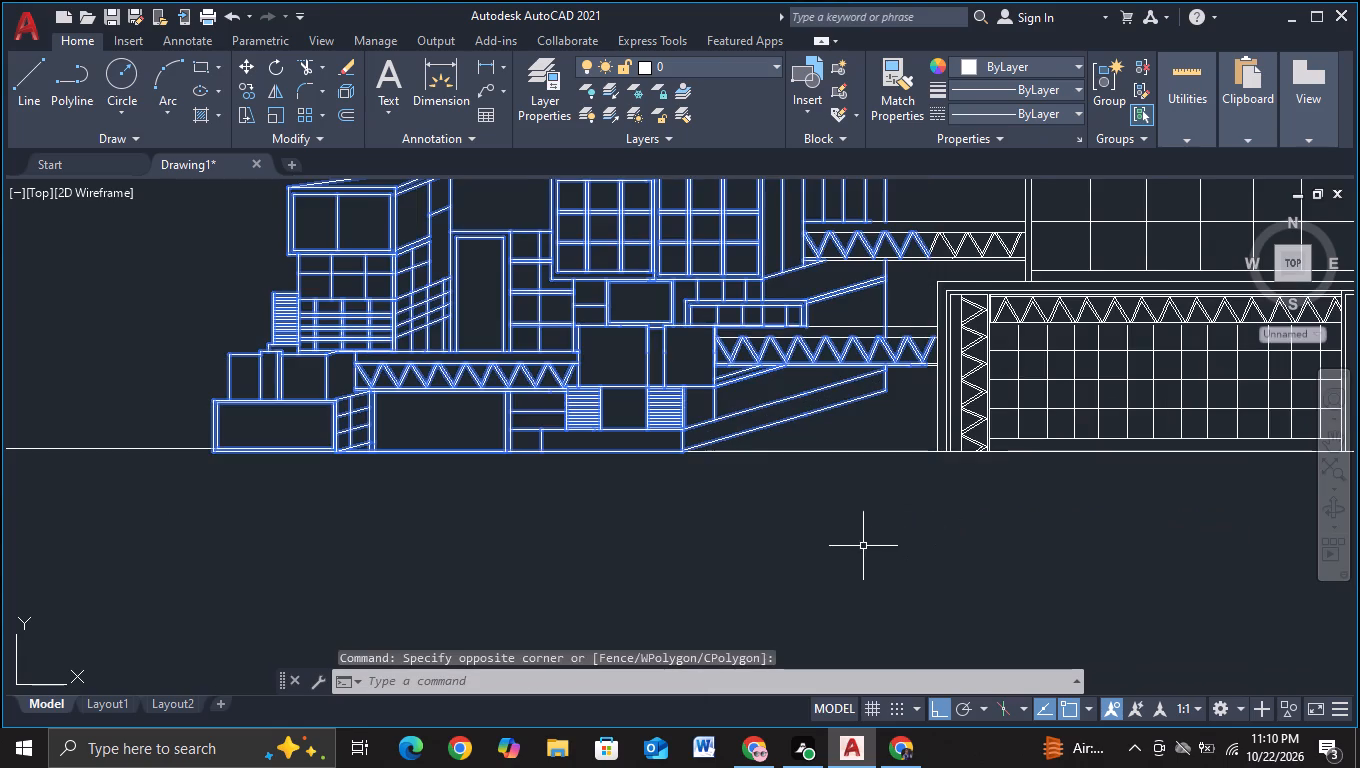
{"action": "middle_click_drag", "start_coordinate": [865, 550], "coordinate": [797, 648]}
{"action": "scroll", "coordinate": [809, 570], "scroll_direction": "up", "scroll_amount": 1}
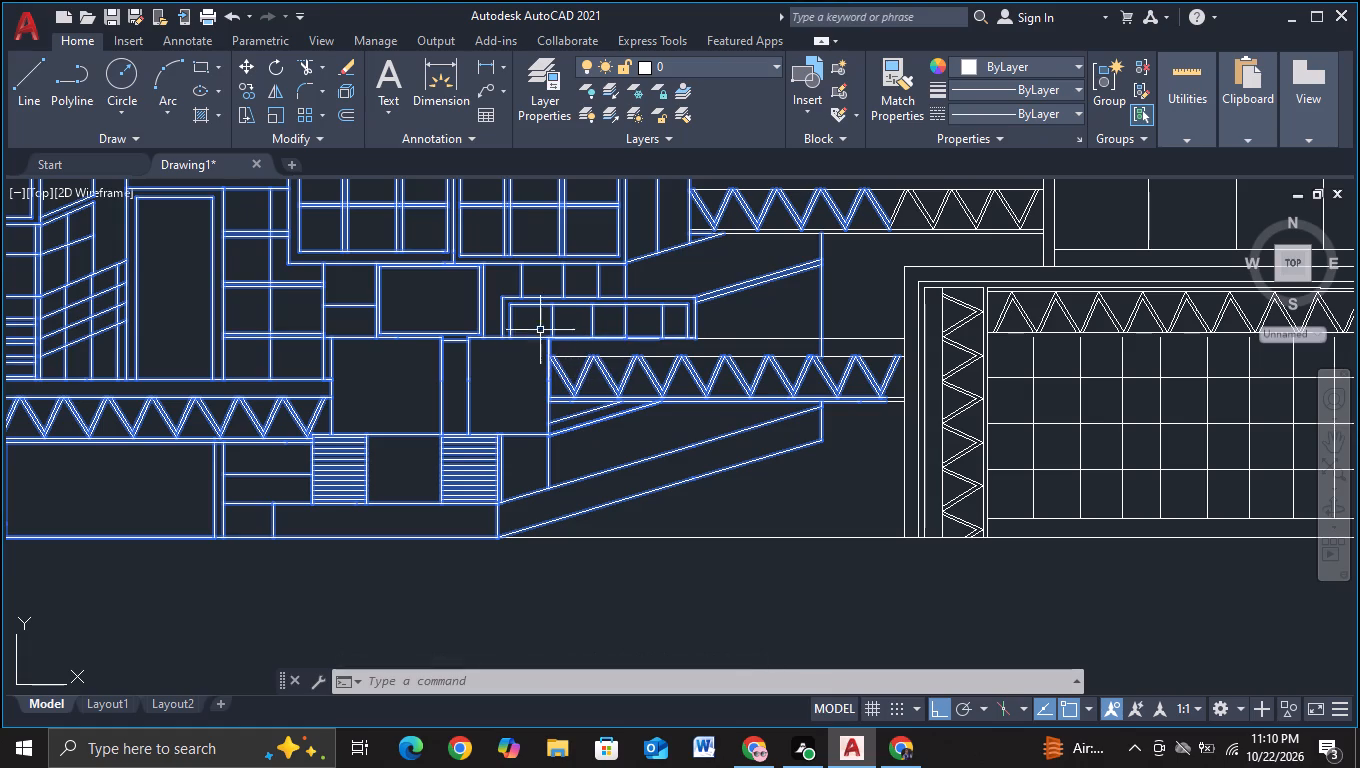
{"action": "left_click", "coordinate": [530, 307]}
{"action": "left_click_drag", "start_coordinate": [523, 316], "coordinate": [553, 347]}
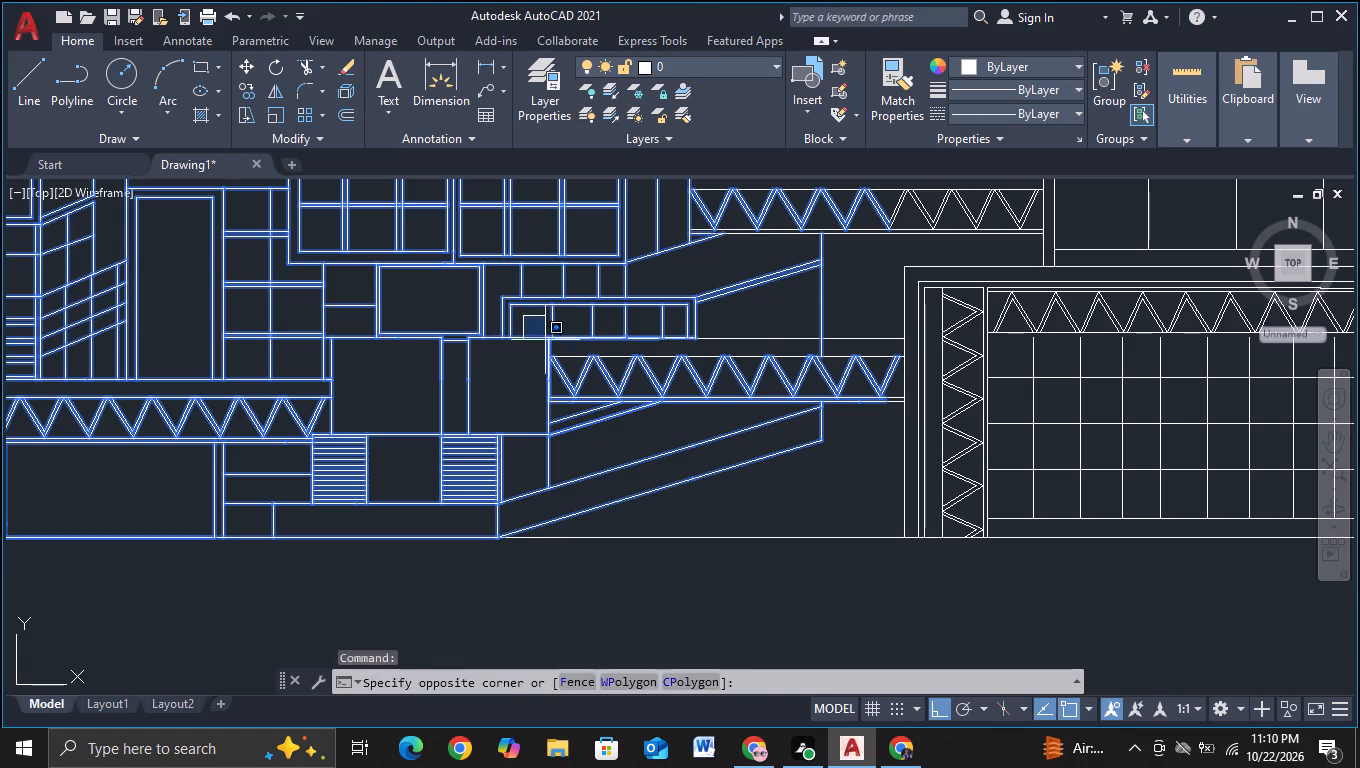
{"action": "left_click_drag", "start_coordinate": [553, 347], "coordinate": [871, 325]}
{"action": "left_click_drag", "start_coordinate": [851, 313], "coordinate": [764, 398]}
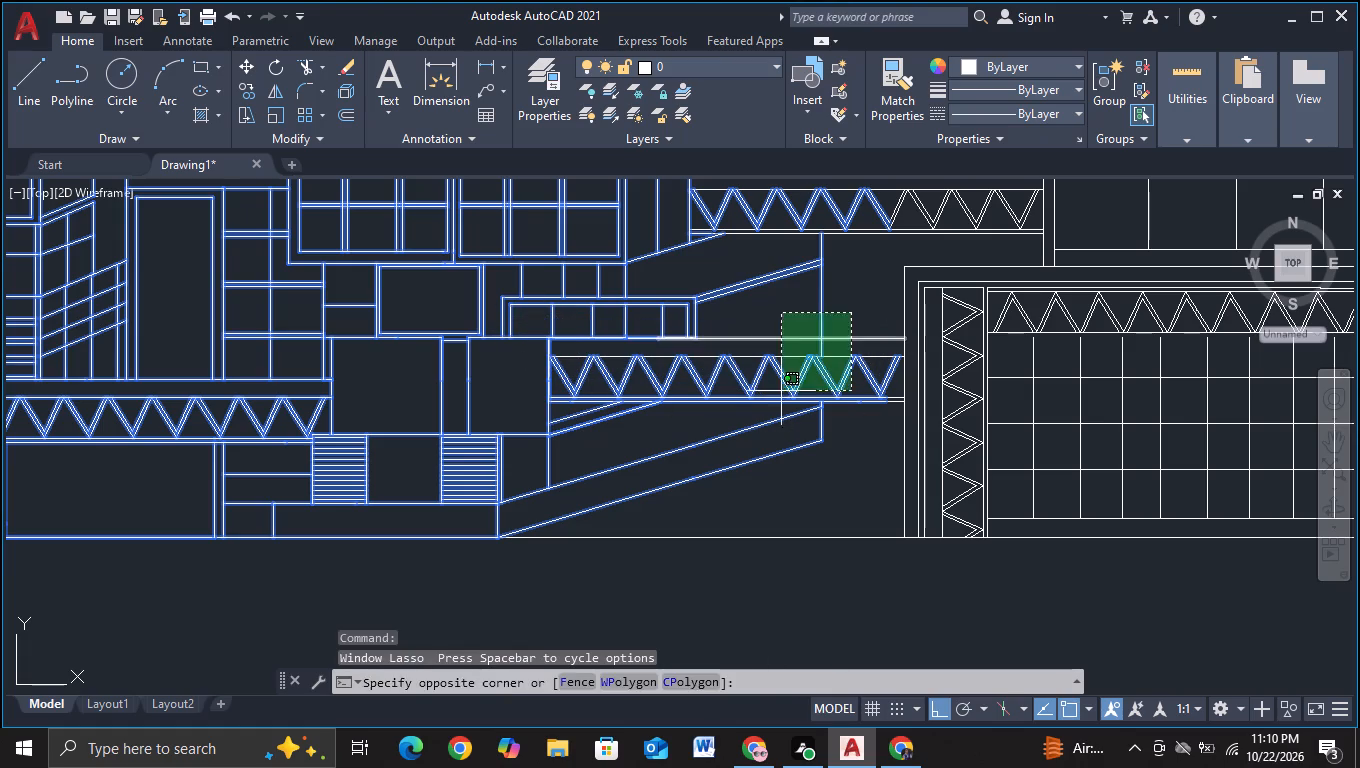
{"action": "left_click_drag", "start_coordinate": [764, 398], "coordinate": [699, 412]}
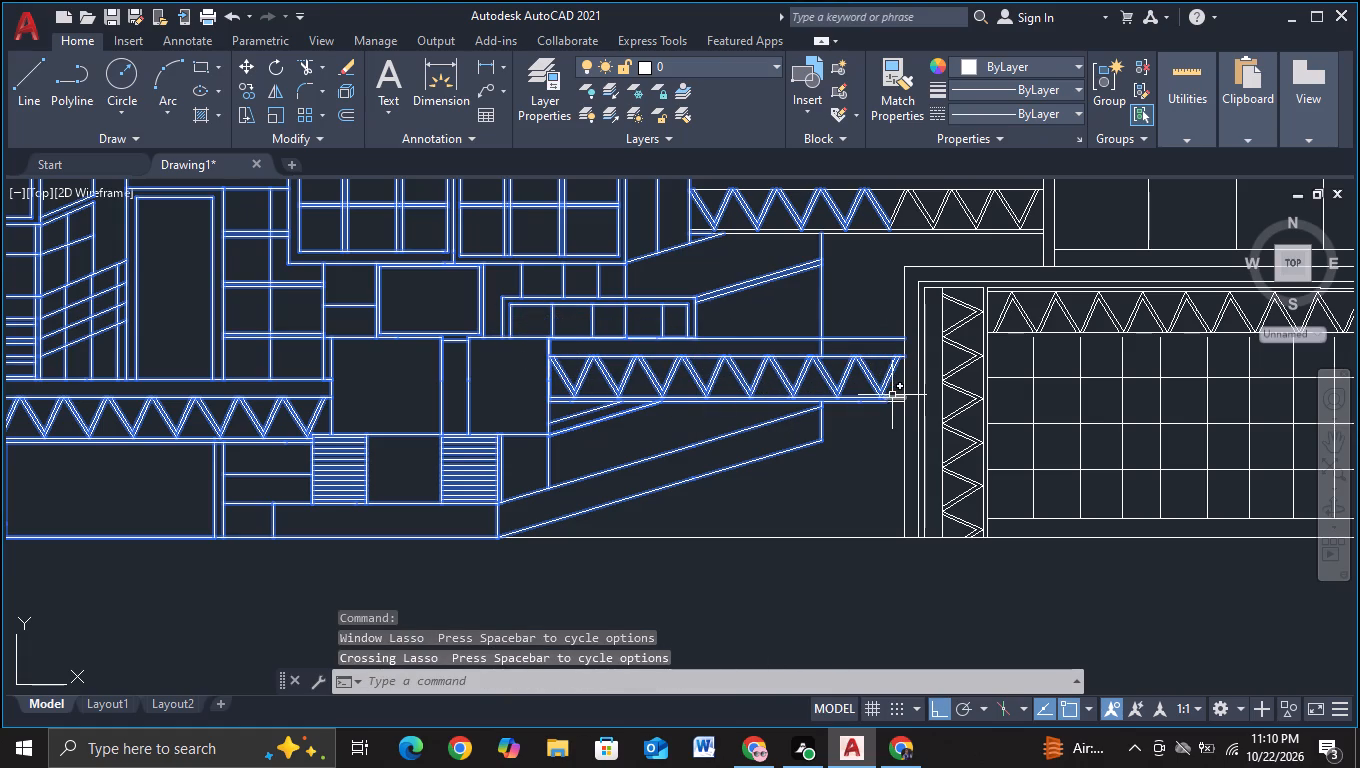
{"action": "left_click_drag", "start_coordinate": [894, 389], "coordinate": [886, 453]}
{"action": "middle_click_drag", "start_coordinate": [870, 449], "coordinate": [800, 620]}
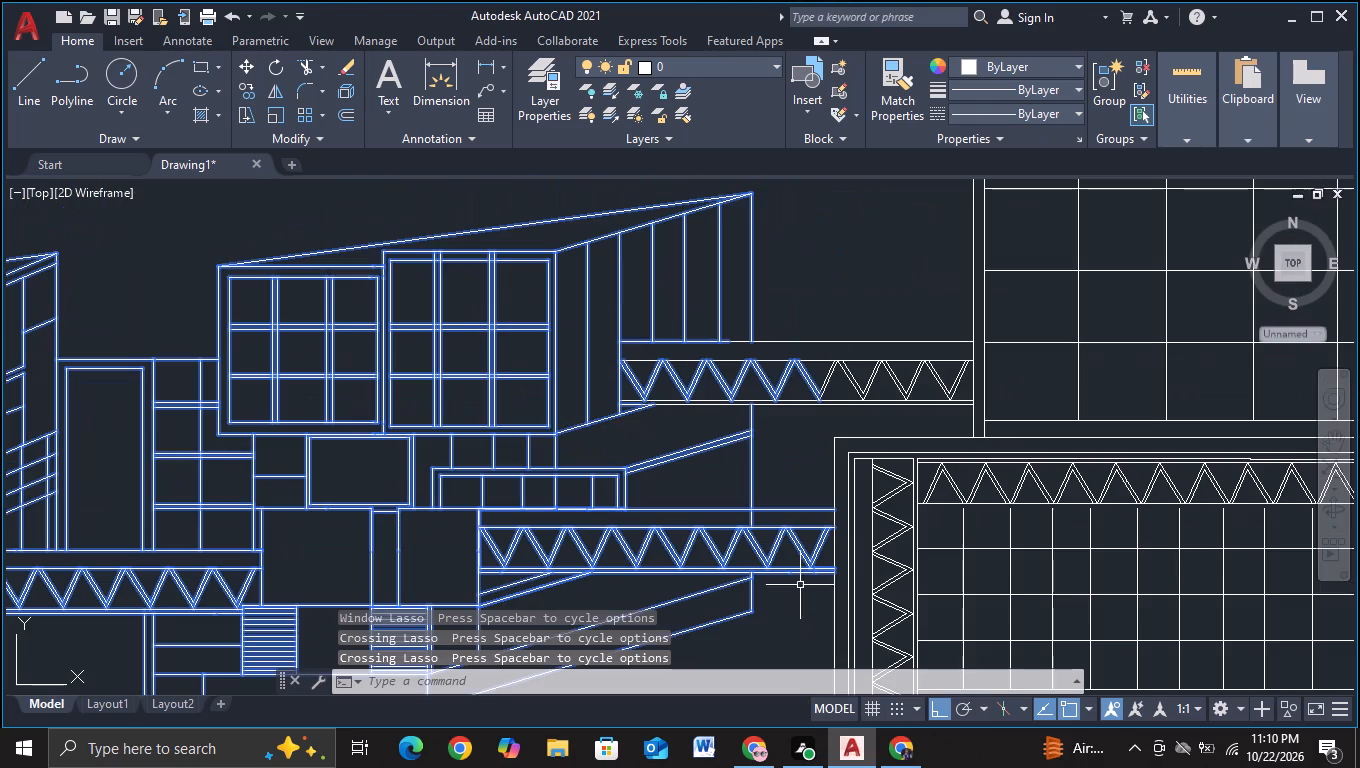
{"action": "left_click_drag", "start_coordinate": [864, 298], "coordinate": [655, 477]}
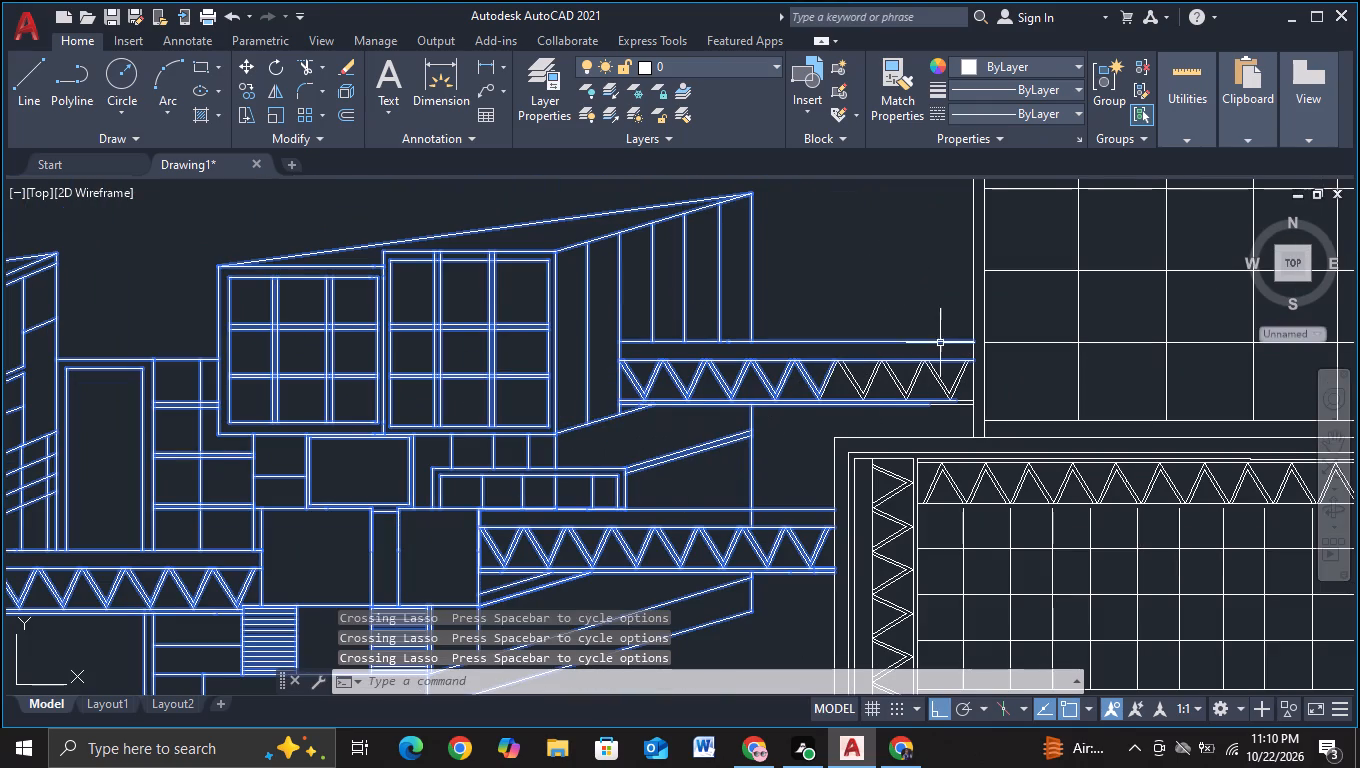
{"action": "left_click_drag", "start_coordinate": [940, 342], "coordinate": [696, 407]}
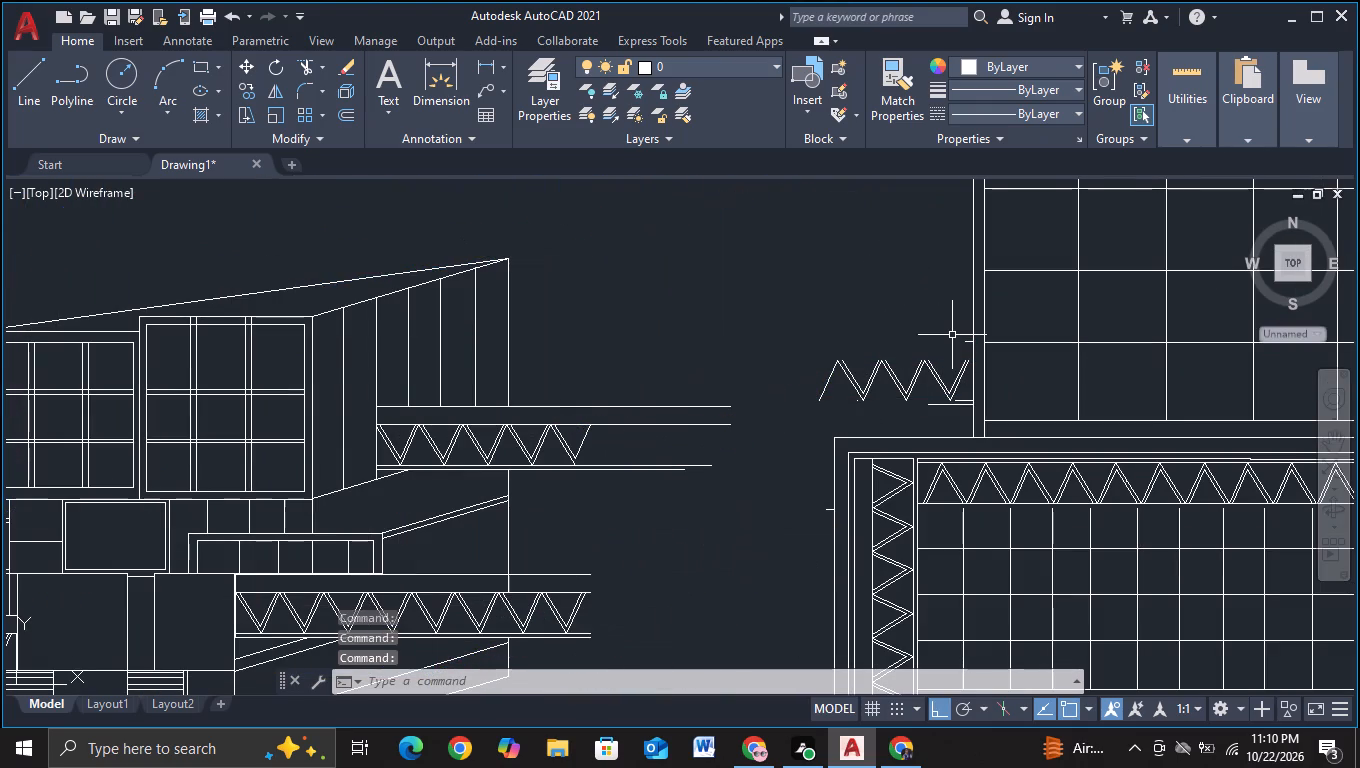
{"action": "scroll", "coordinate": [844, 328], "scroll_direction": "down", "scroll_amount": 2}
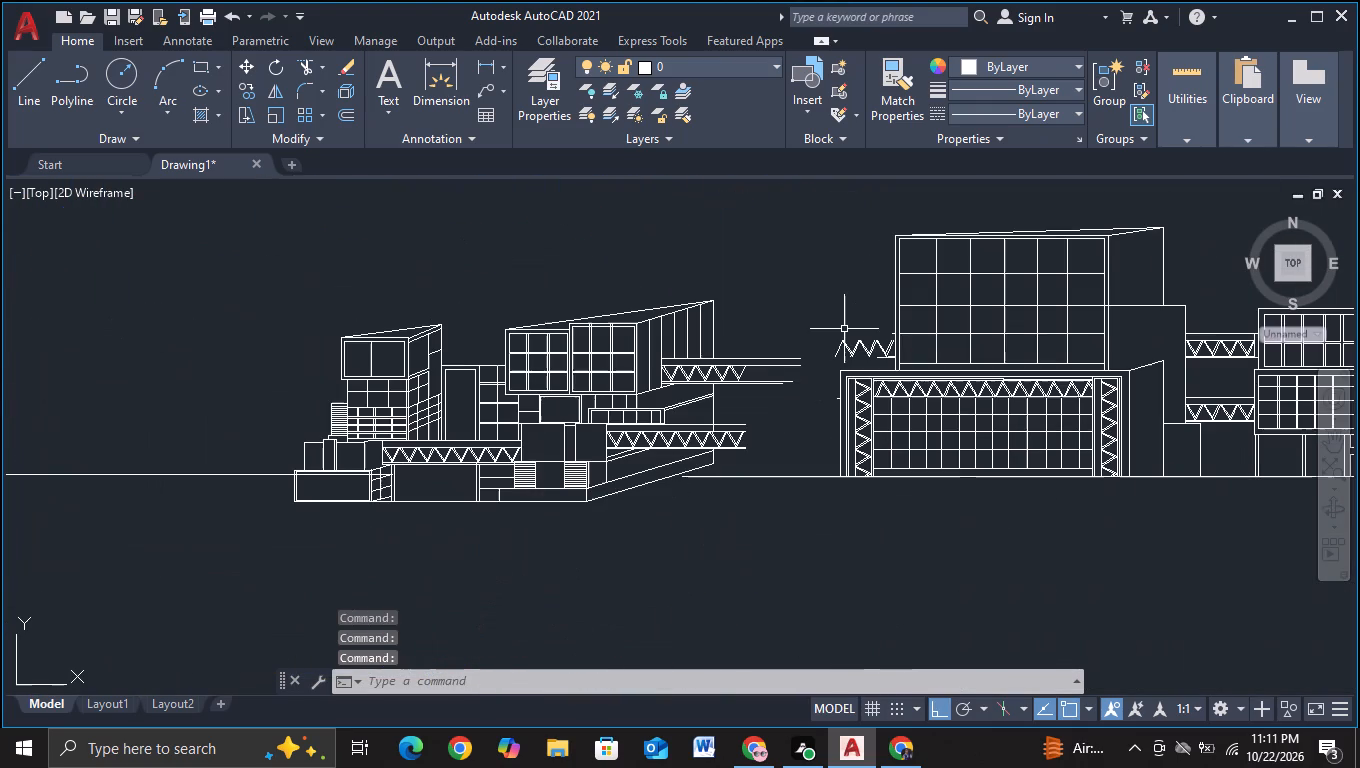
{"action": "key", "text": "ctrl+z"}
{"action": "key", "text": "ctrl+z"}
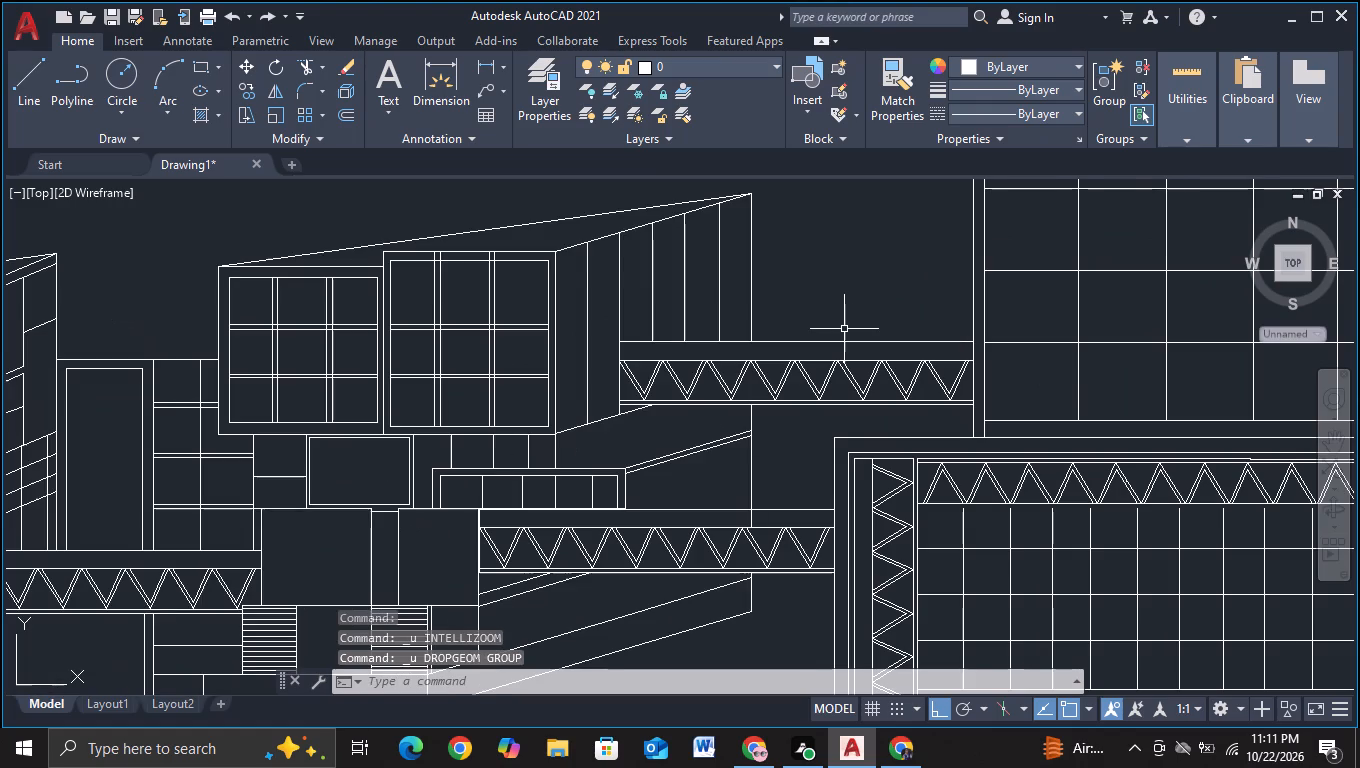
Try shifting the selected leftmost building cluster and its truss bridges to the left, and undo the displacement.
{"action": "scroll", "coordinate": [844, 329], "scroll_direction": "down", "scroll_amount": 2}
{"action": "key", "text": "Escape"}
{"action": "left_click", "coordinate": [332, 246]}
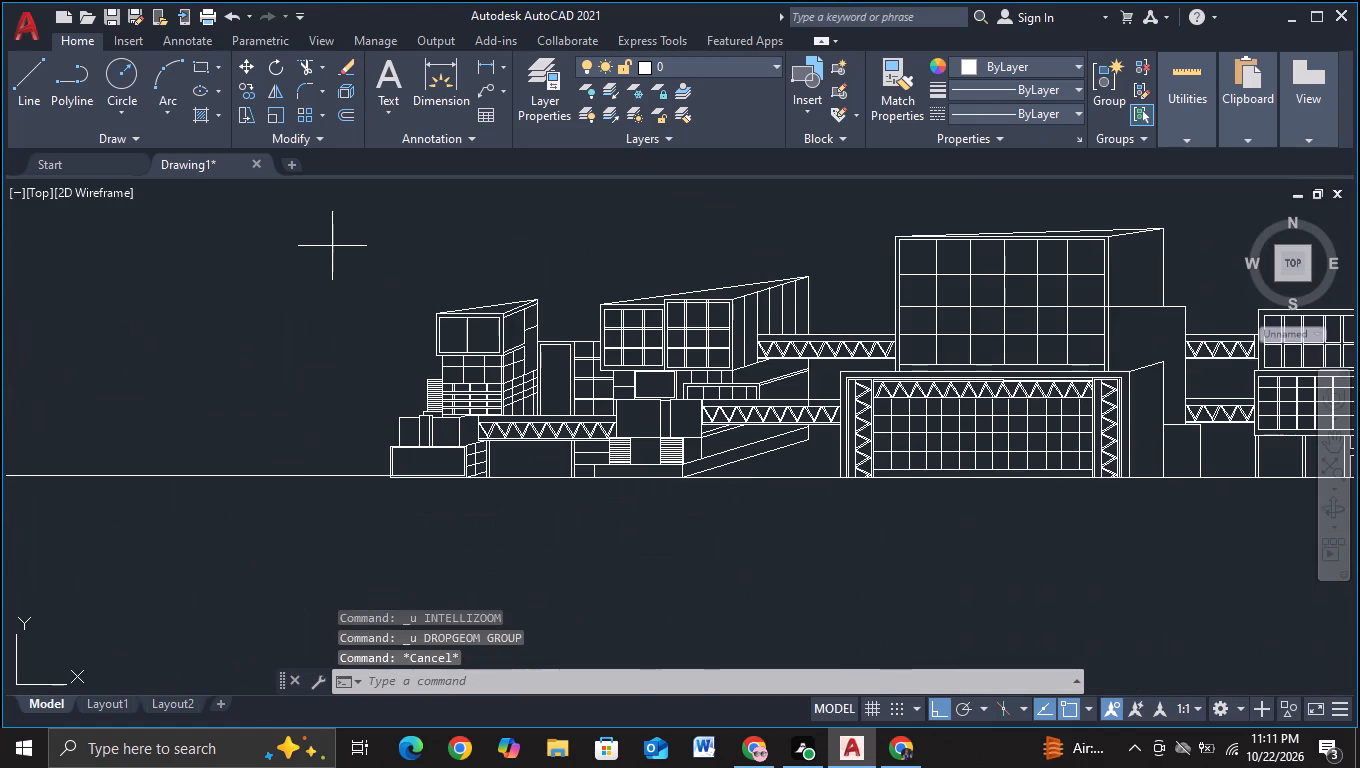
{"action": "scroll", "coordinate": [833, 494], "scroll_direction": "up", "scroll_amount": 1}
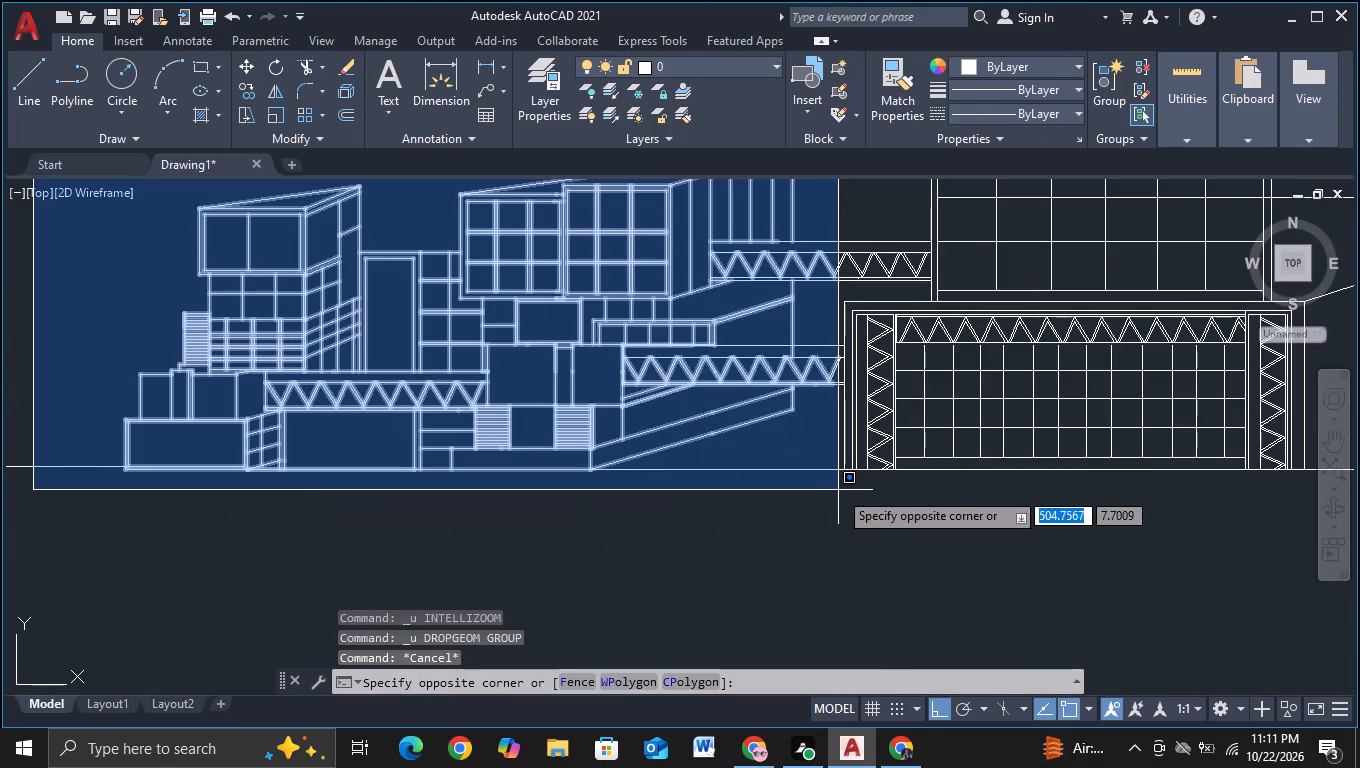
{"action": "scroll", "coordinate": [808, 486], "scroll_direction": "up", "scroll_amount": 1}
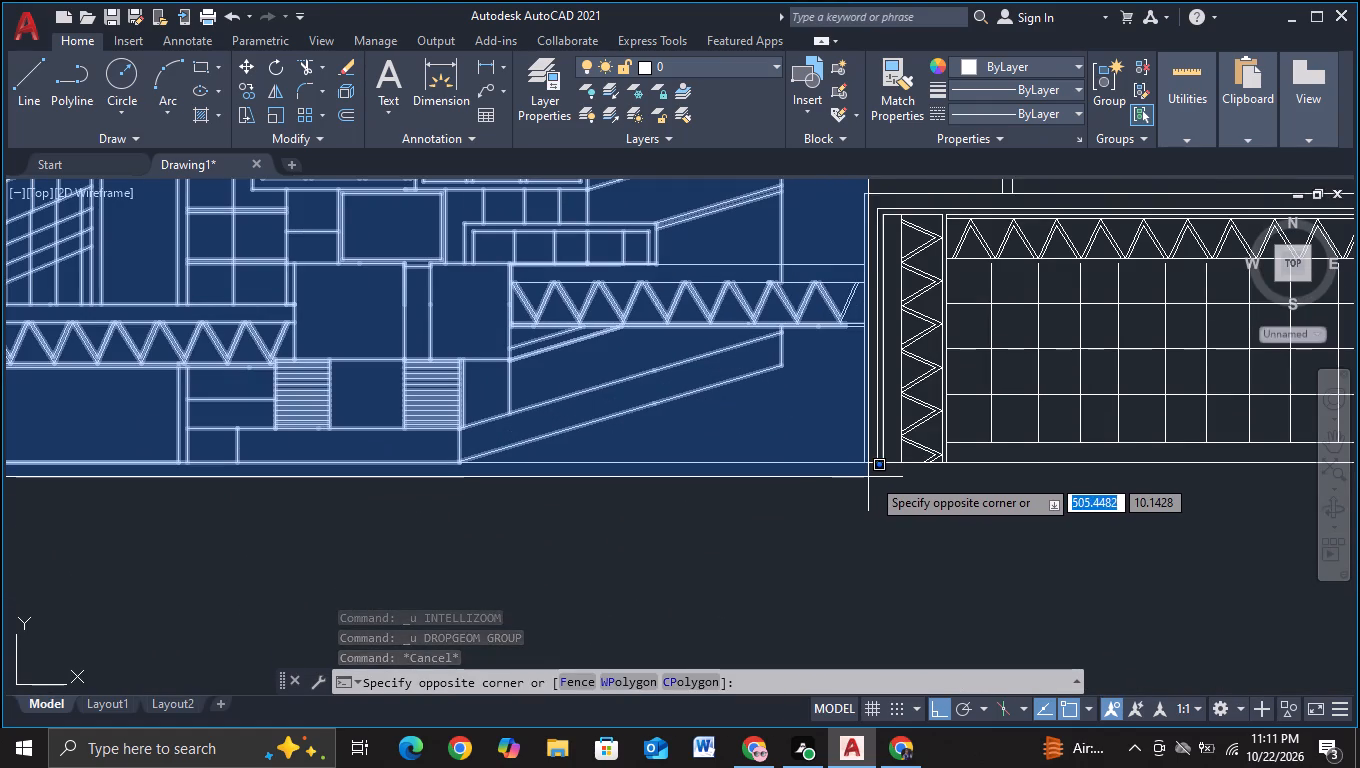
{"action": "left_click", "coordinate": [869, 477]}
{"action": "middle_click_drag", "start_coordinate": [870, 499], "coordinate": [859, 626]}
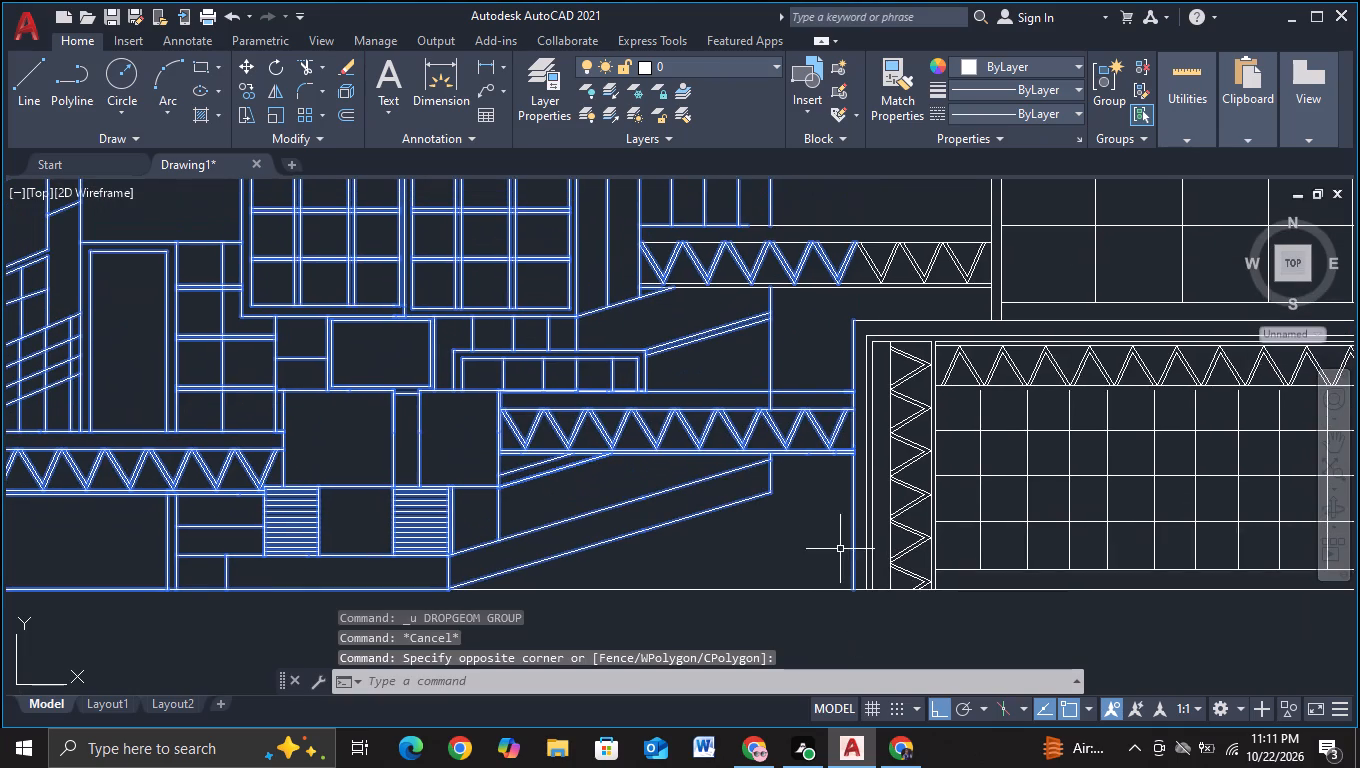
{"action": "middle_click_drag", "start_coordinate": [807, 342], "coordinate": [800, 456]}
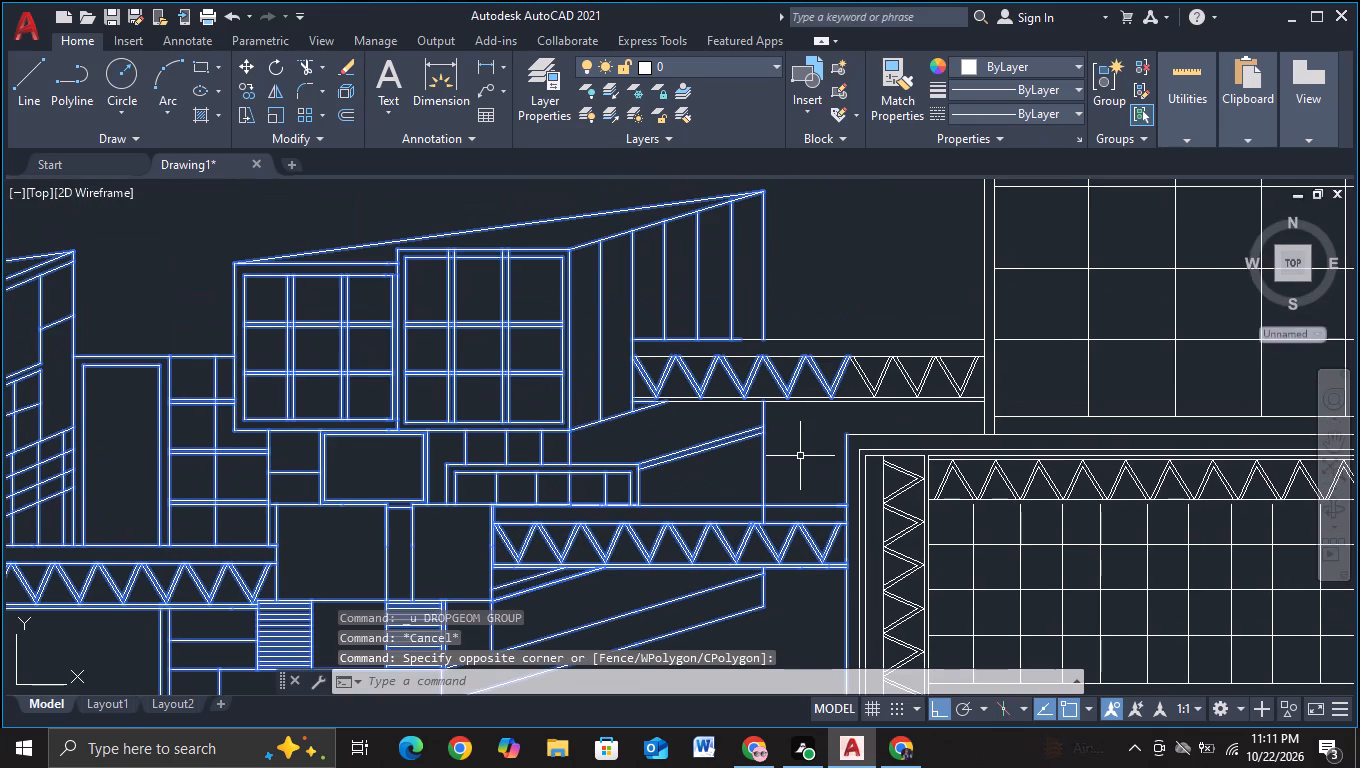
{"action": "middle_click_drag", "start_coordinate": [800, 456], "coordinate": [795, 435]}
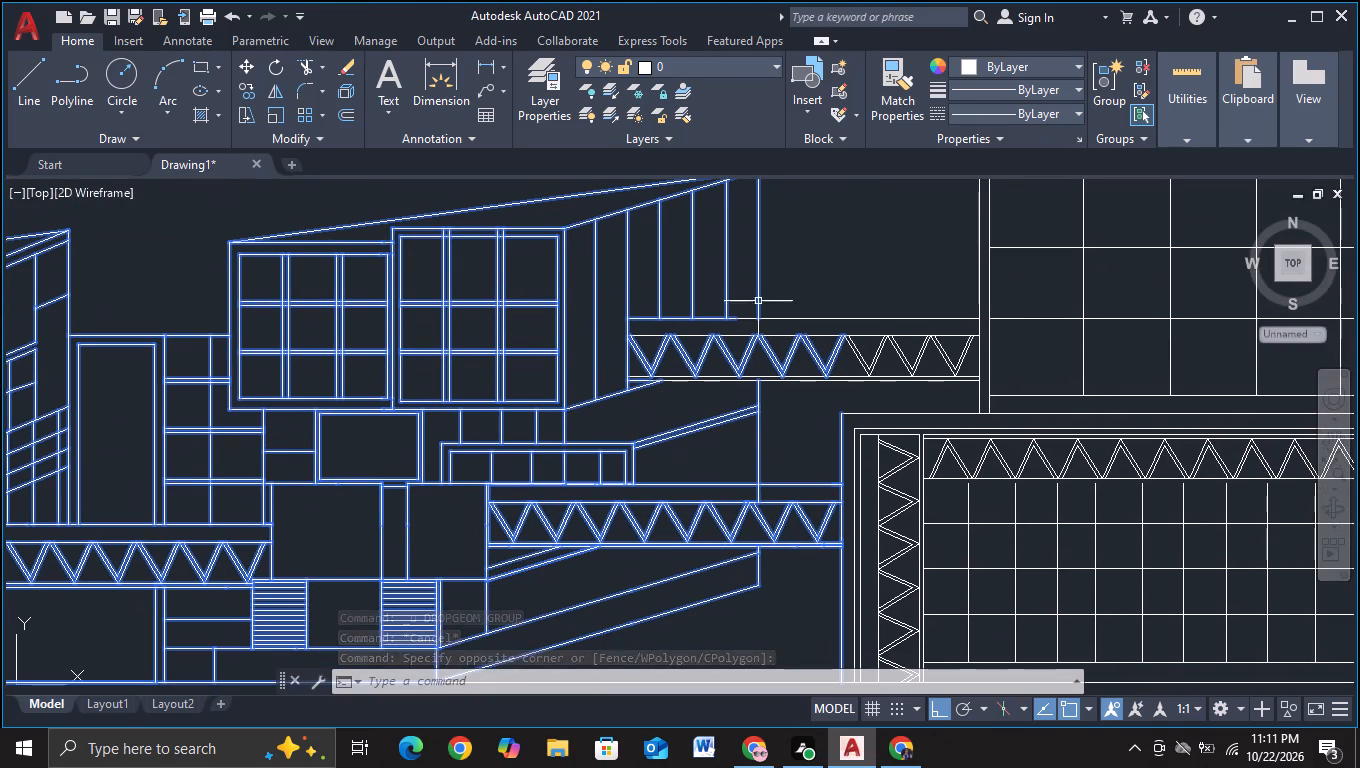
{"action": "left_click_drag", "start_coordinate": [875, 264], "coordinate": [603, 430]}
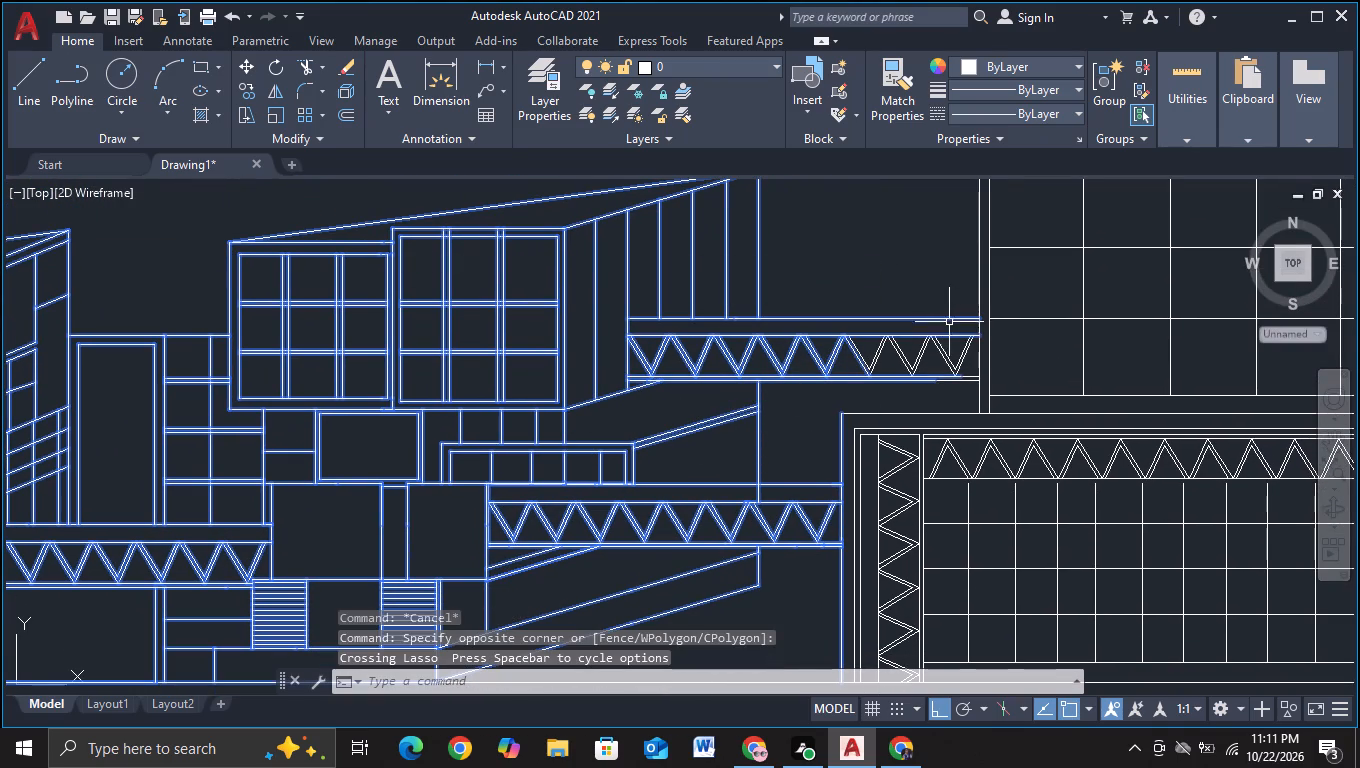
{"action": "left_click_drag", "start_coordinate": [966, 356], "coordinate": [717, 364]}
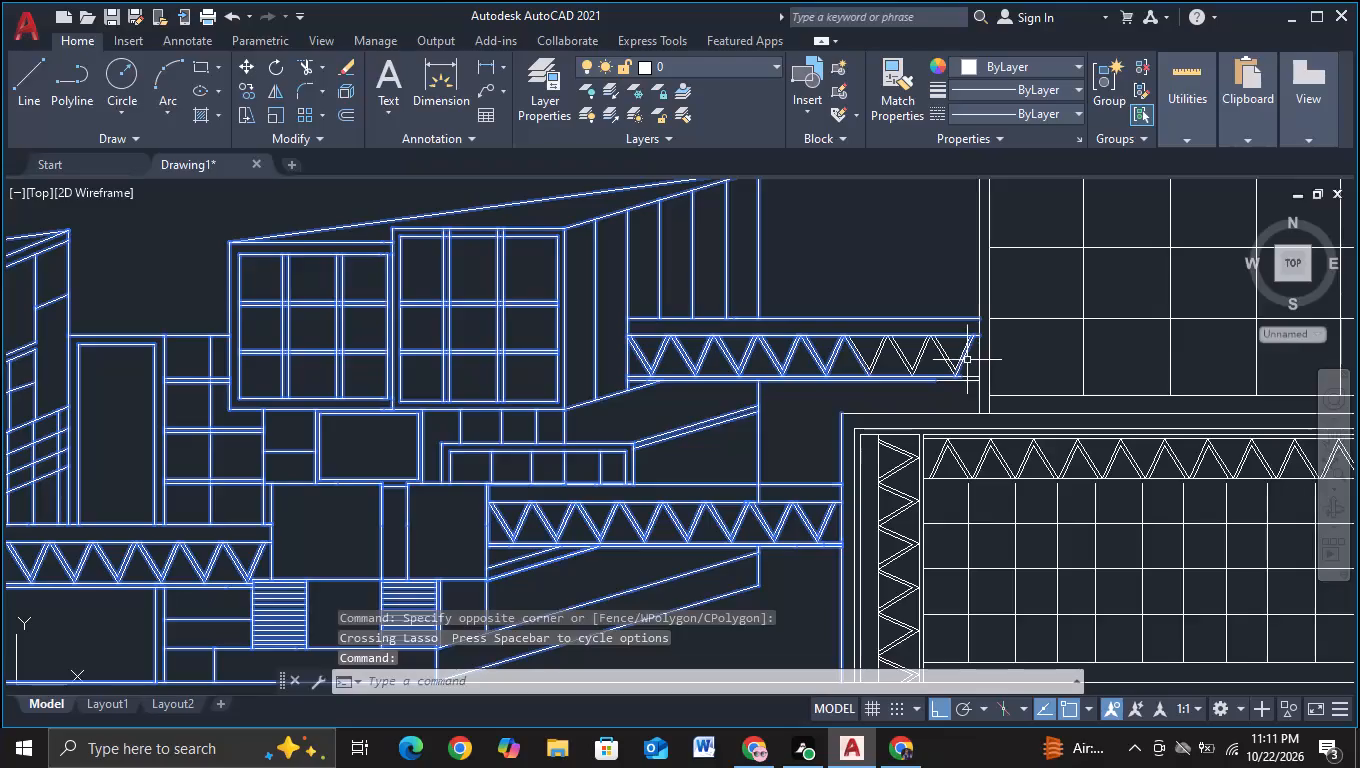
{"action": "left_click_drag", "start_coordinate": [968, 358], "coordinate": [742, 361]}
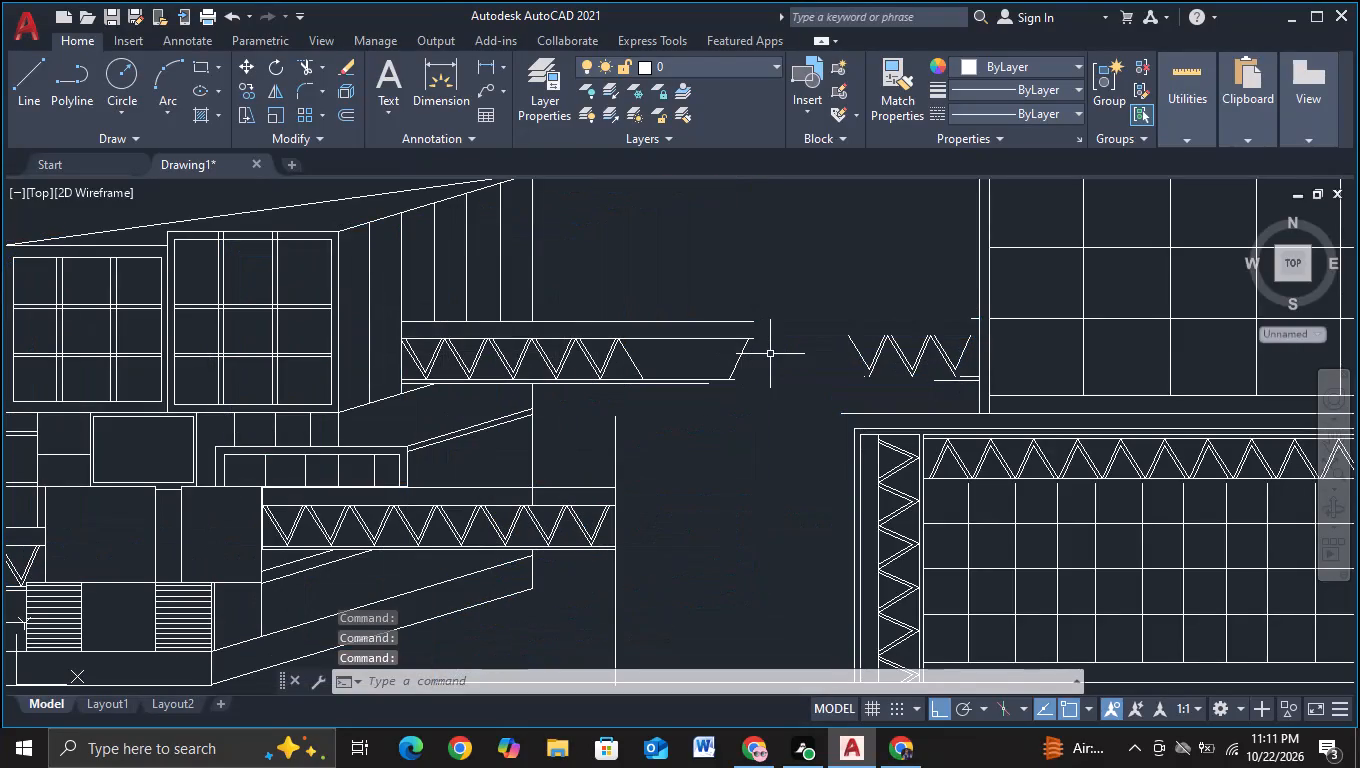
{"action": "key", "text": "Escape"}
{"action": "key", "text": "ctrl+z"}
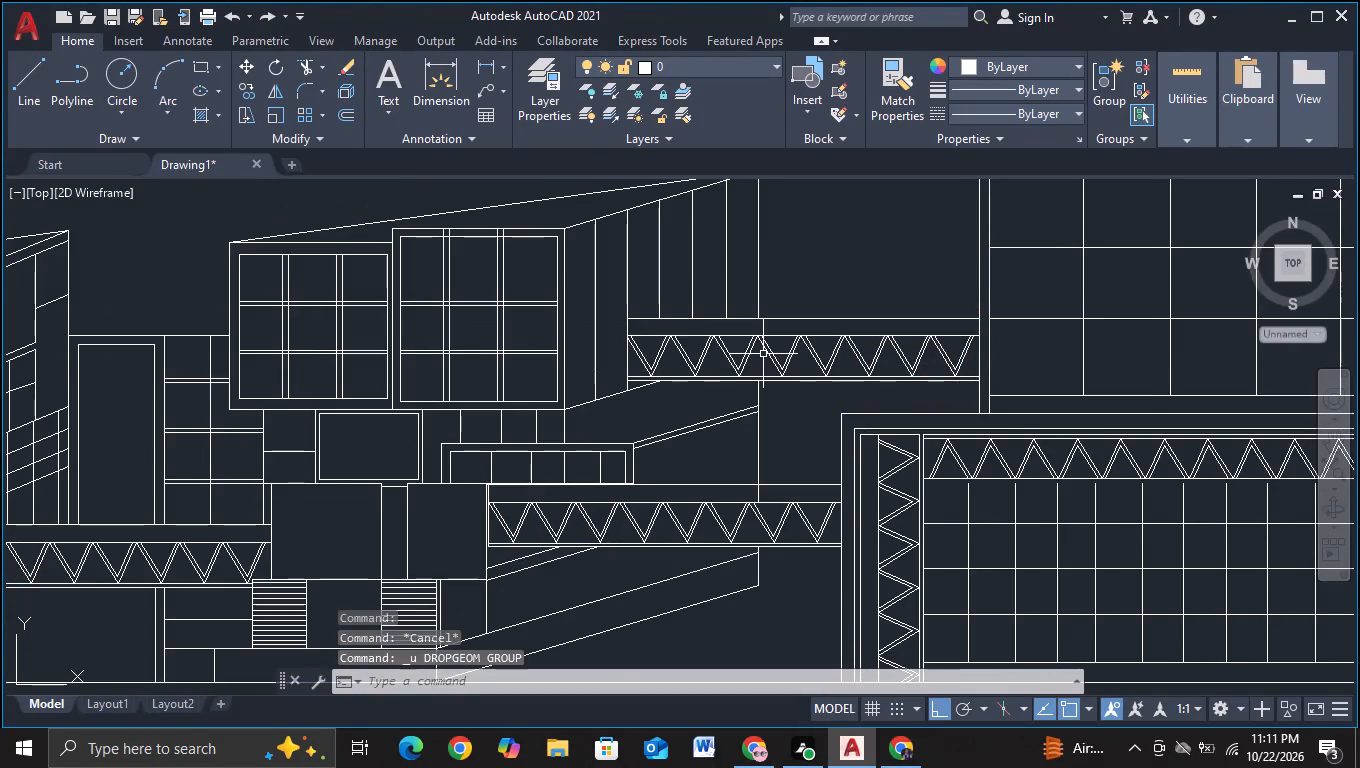
Enlarge the leftmost building cluster, including both truss bridges reaching the central building, with Scale from a base point near the lower bridge.
{"action": "scroll", "coordinate": [763, 354], "scroll_direction": "down", "scroll_amount": 2}
{"action": "middle_click_drag", "start_coordinate": [687, 488], "coordinate": [764, 479]}
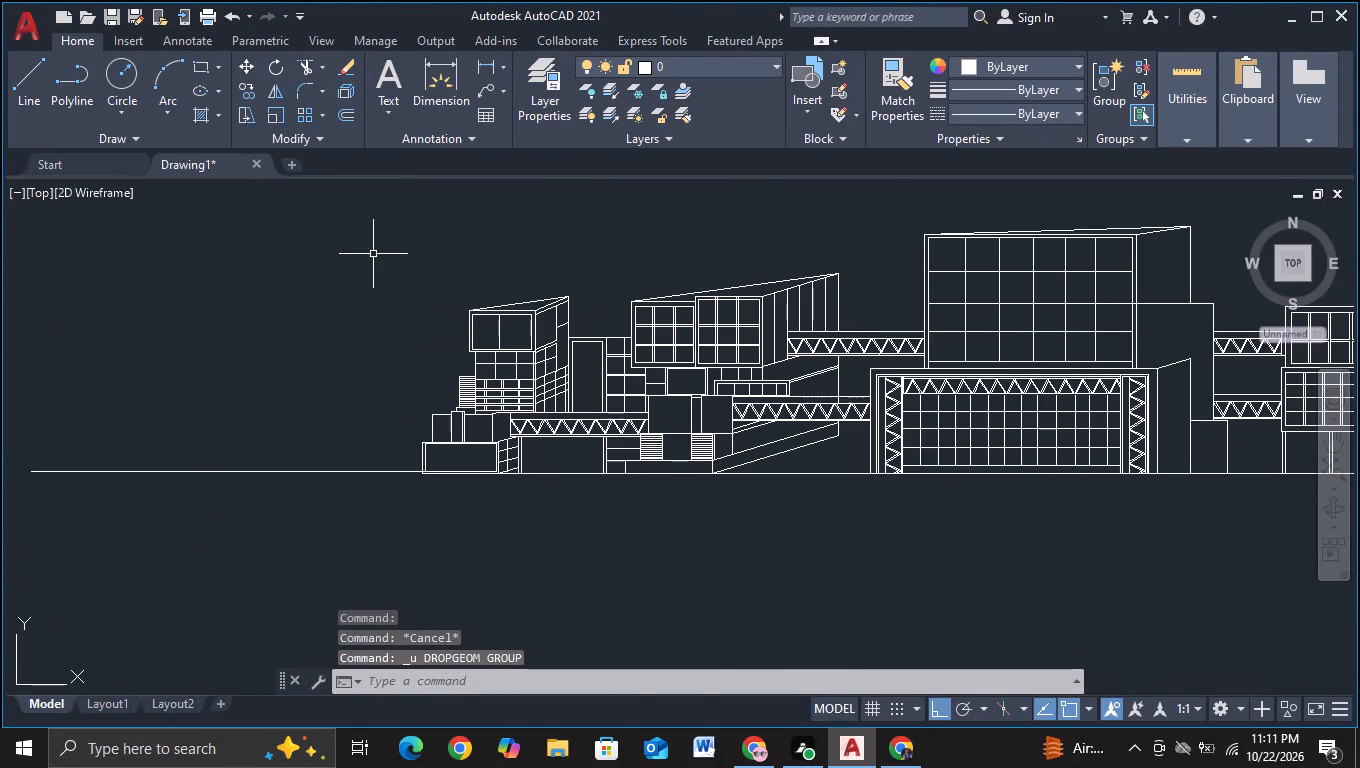
{"action": "left_click", "coordinate": [368, 246]}
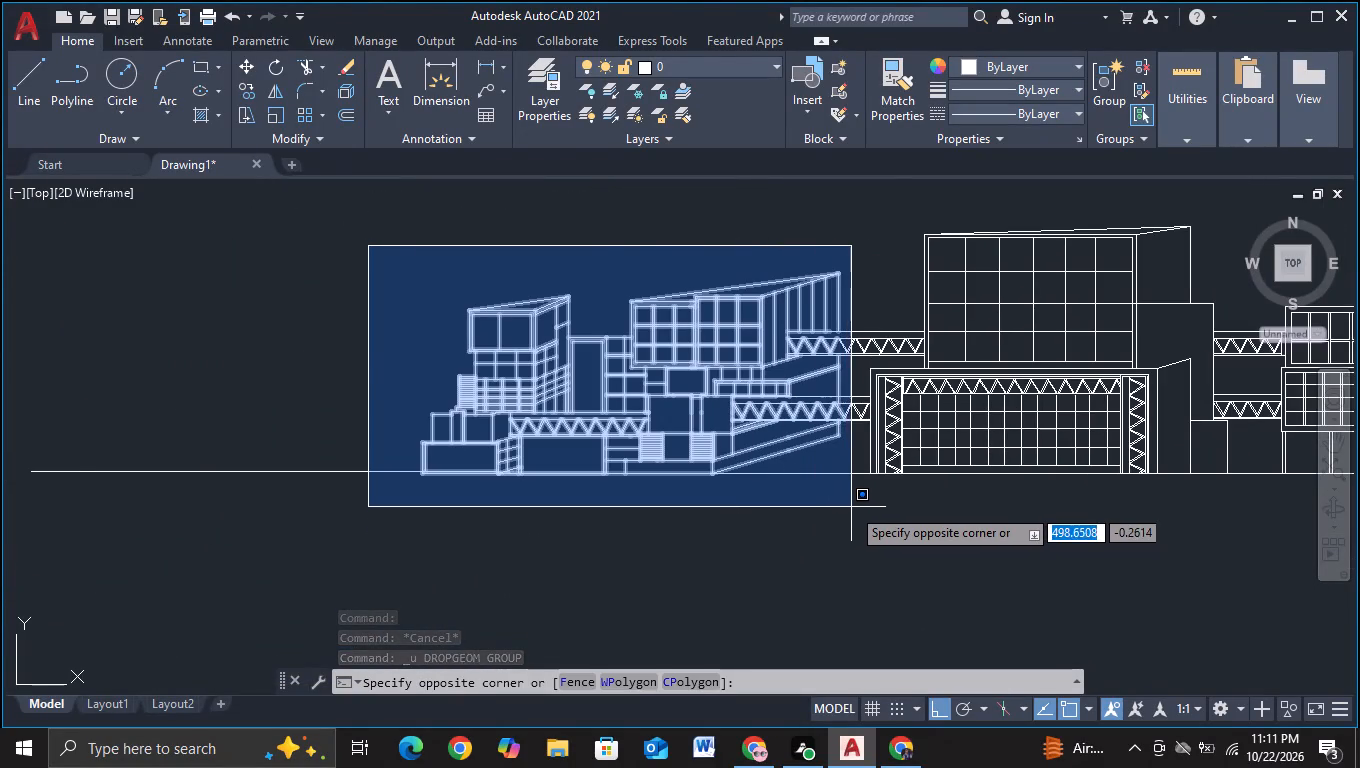
{"action": "scroll", "coordinate": [851, 507], "scroll_direction": "up", "scroll_amount": 2}
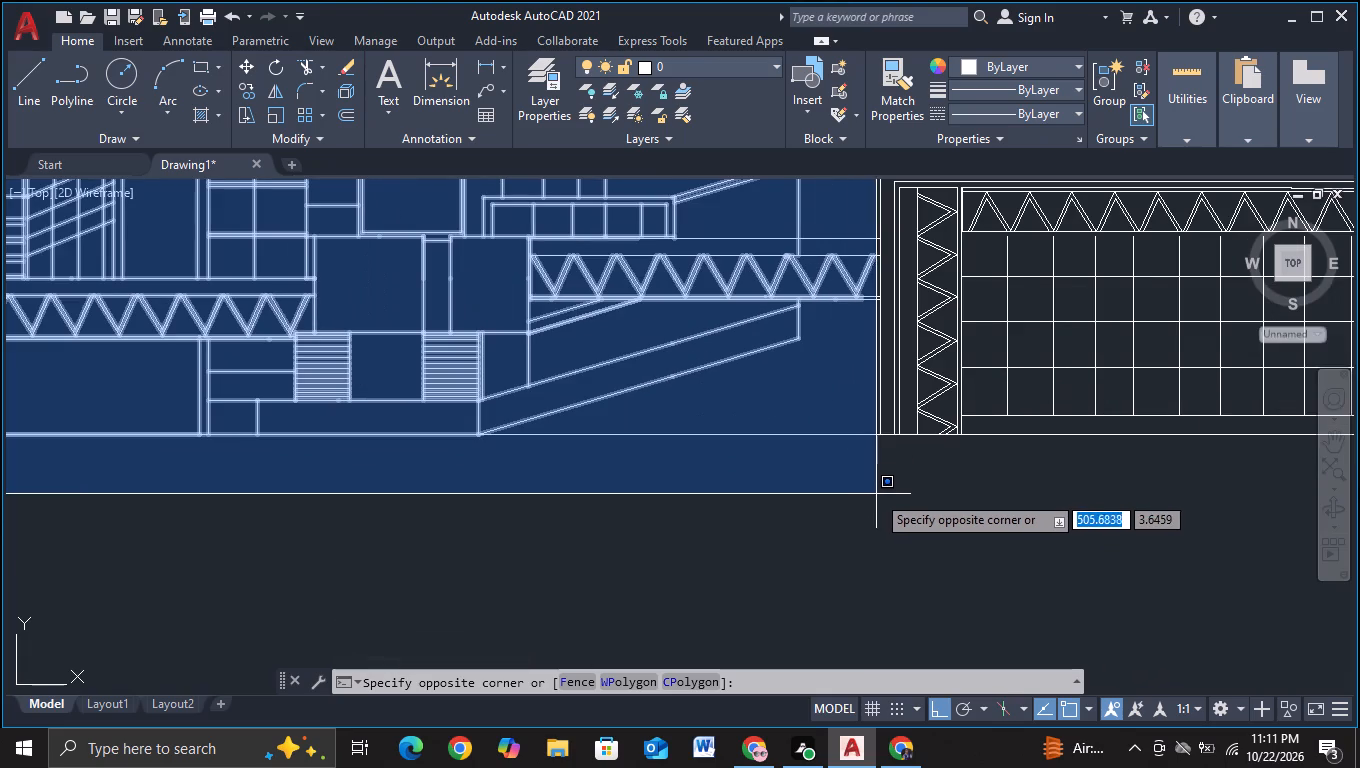
{"action": "left_click", "coordinate": [883, 466]}
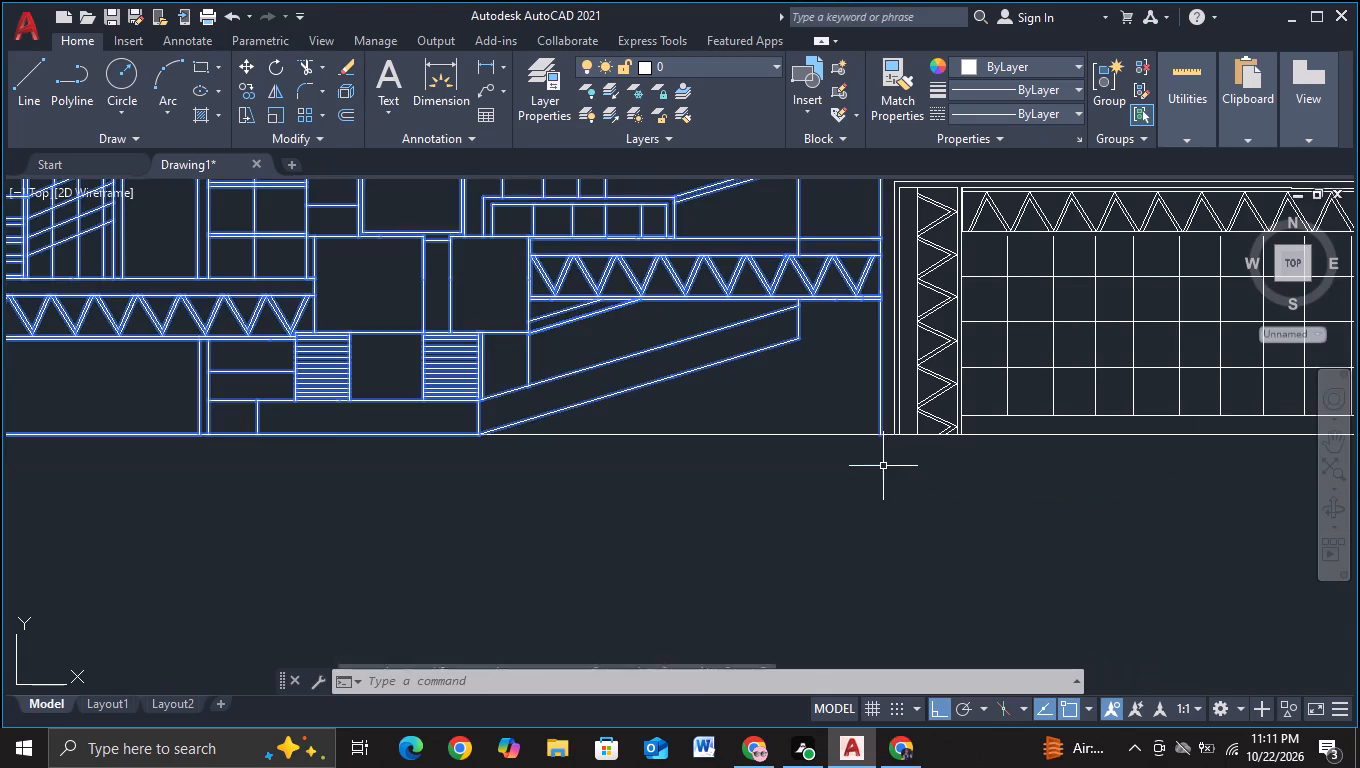
{"action": "middle_click_drag", "start_coordinate": [886, 501], "coordinate": [850, 767]}
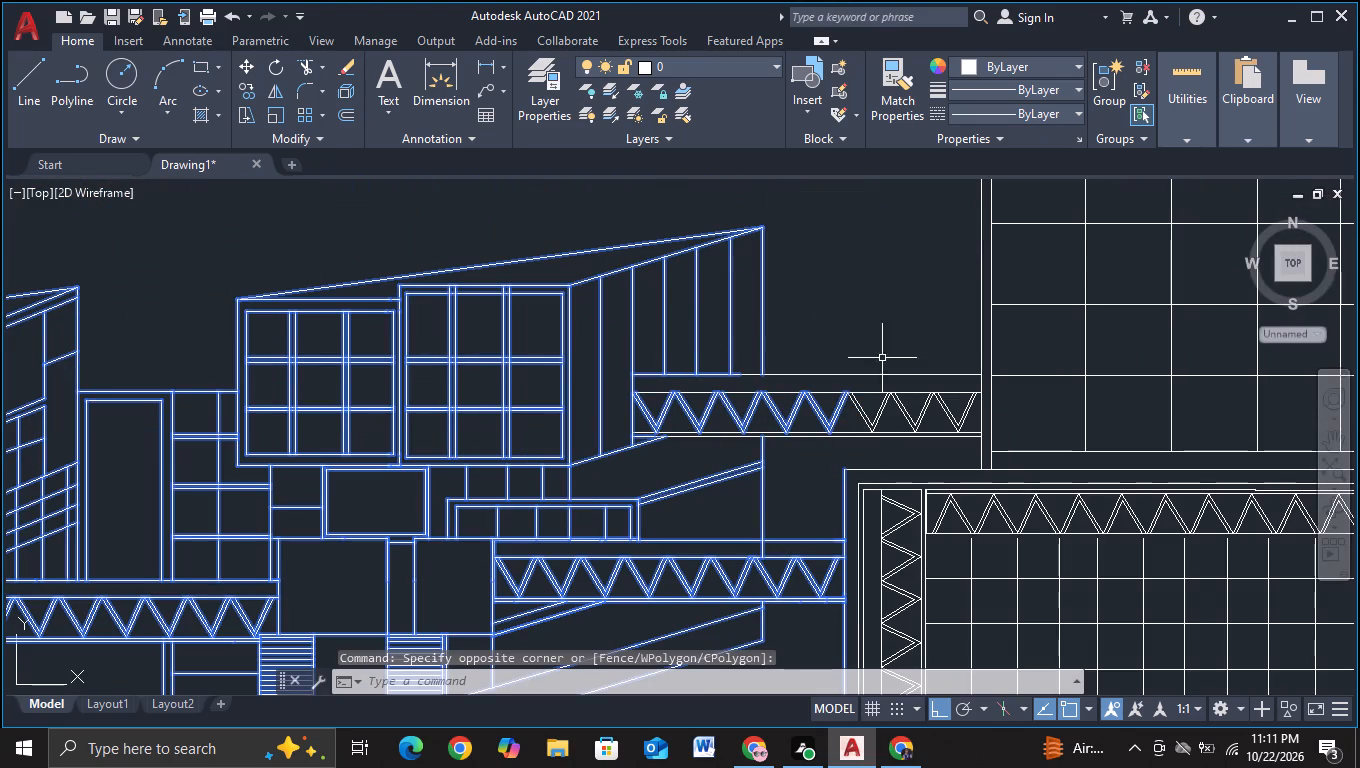
{"action": "left_click_drag", "start_coordinate": [851, 344], "coordinate": [740, 453]}
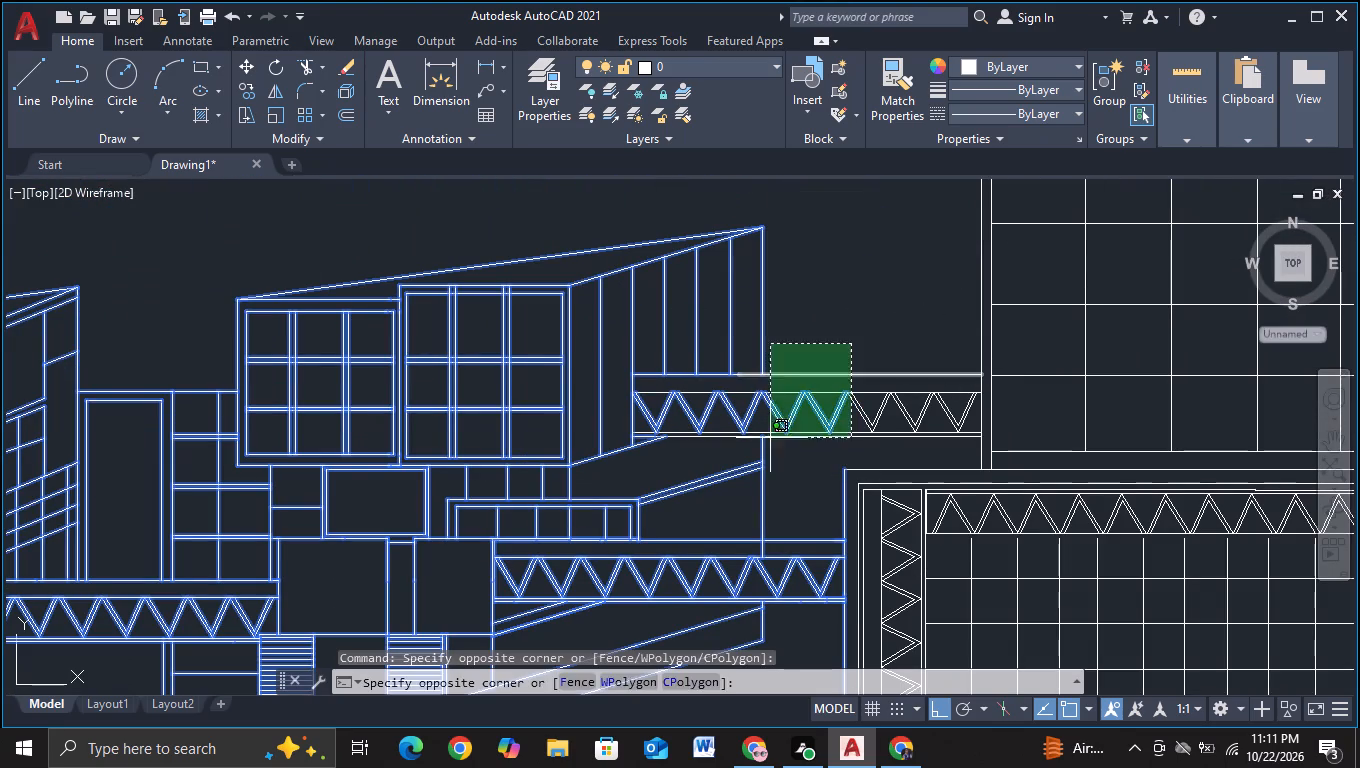
{"action": "left_click_drag", "start_coordinate": [740, 453], "coordinate": [562, 486]}
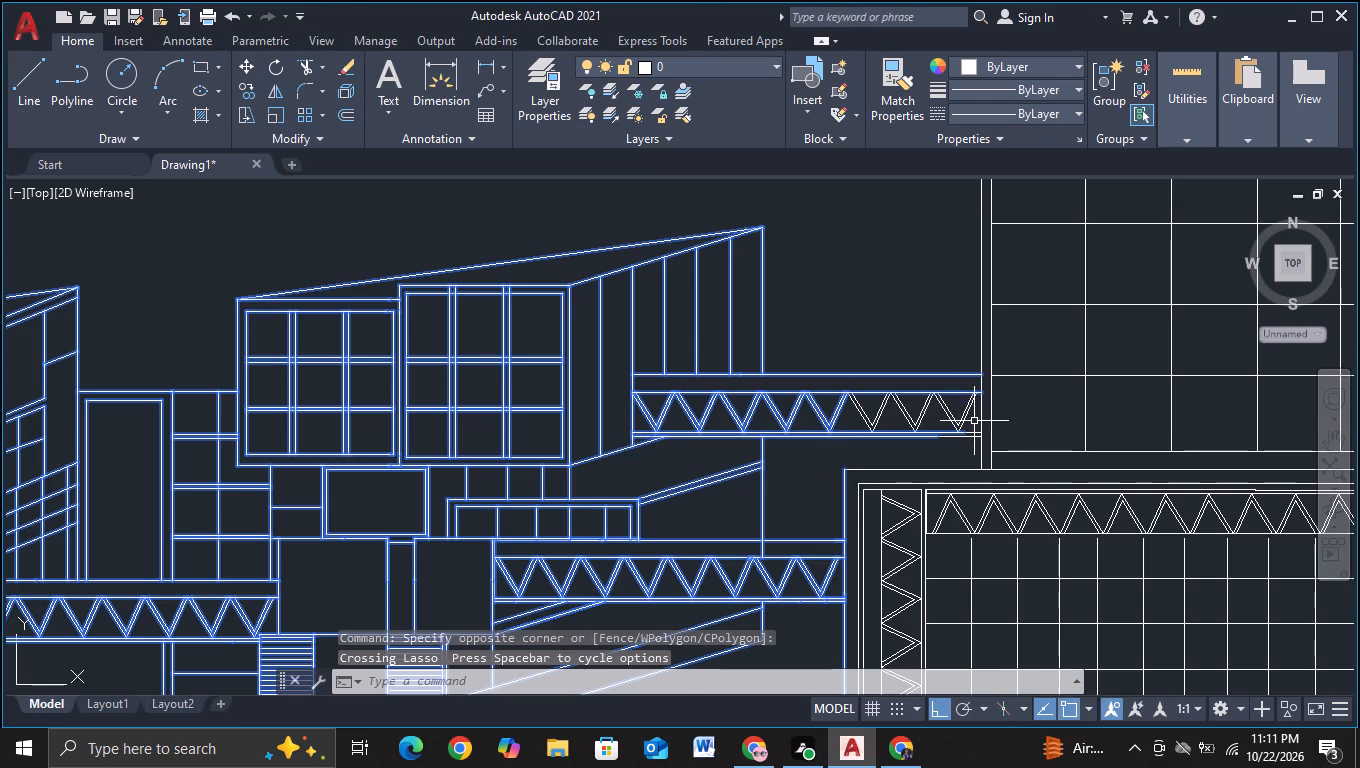
{"action": "left_click_drag", "start_coordinate": [974, 422], "coordinate": [656, 410]}
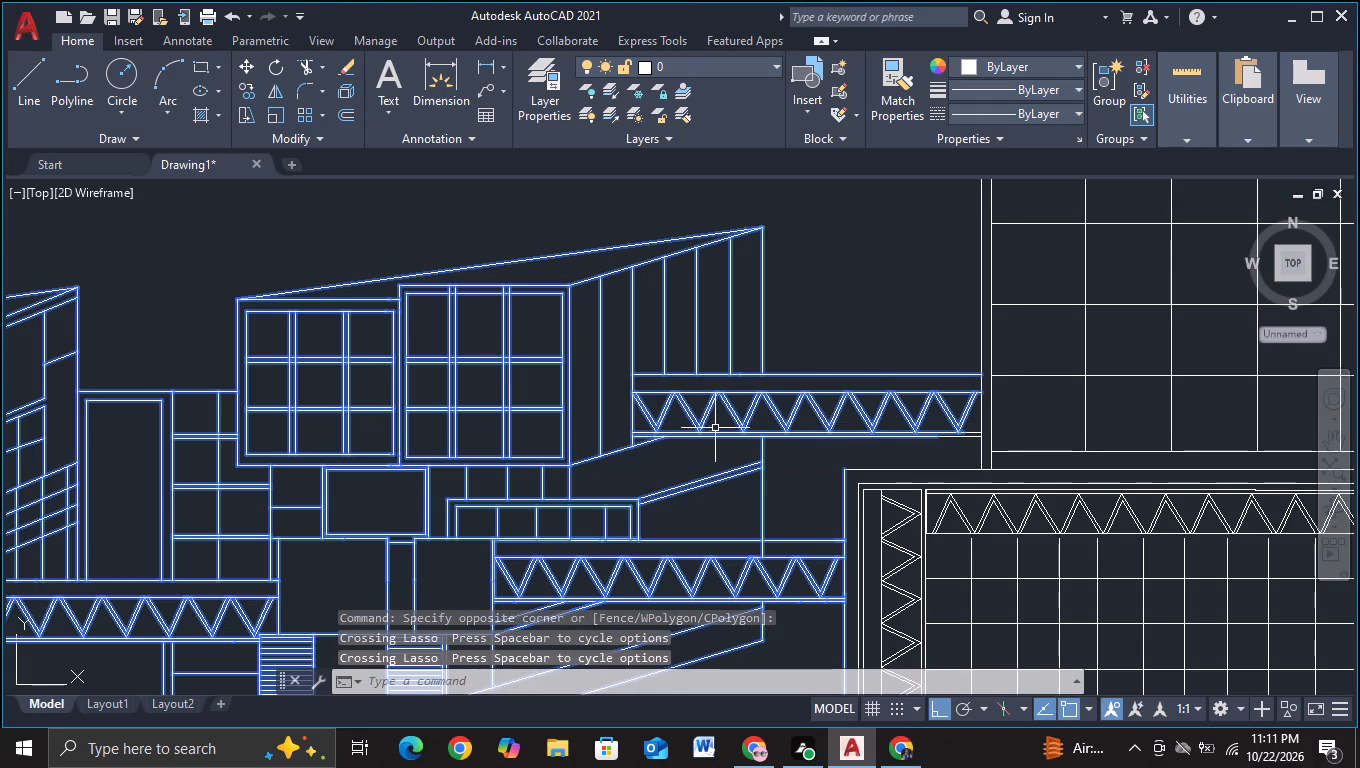
{"action": "left_click_drag", "start_coordinate": [971, 450], "coordinate": [960, 399]}
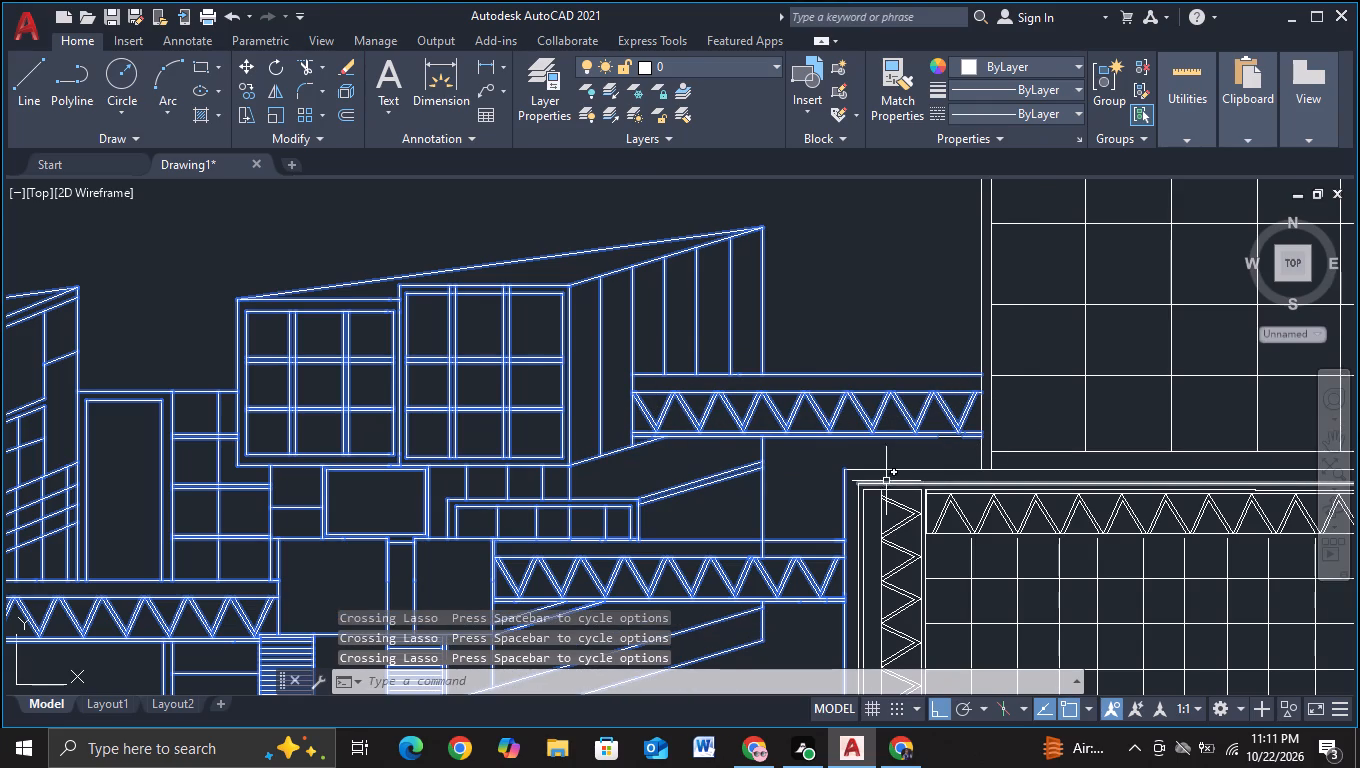
{"action": "scroll", "coordinate": [782, 472], "scroll_direction": "down", "scroll_amount": 1}
{"action": "middle_click_drag", "start_coordinate": [782, 472], "coordinate": [801, 402]}
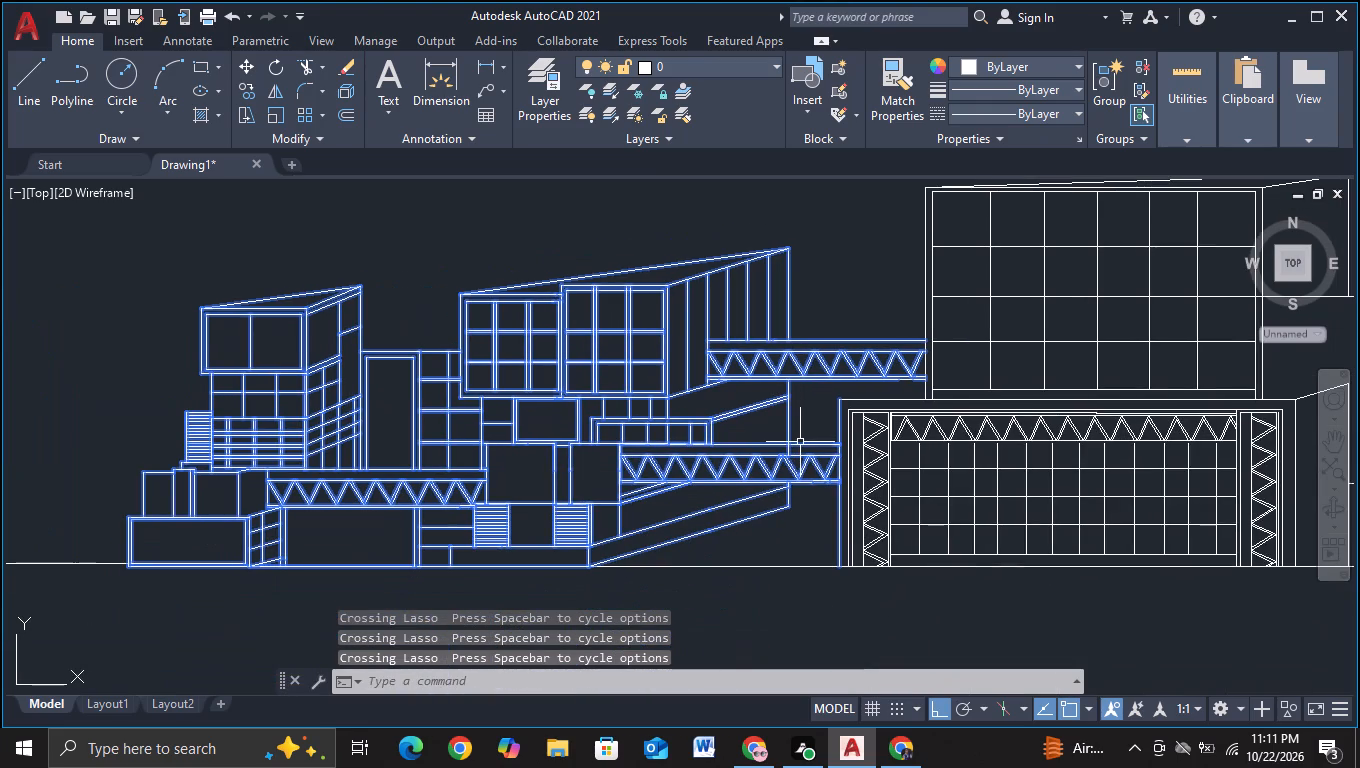
{"action": "key", "text": "s"}
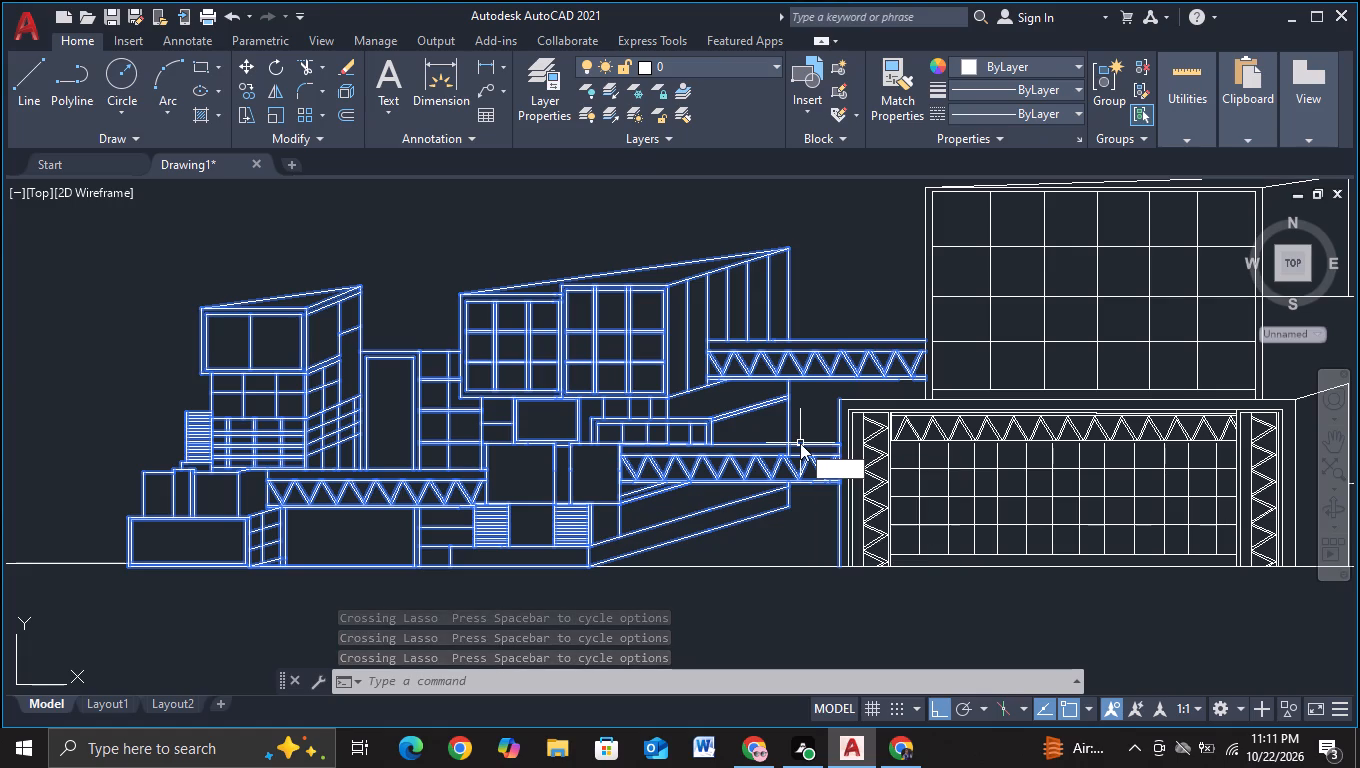
{"action": "left_click", "coordinate": [921, 513]}
{"action": "left_click", "coordinate": [751, 429]}
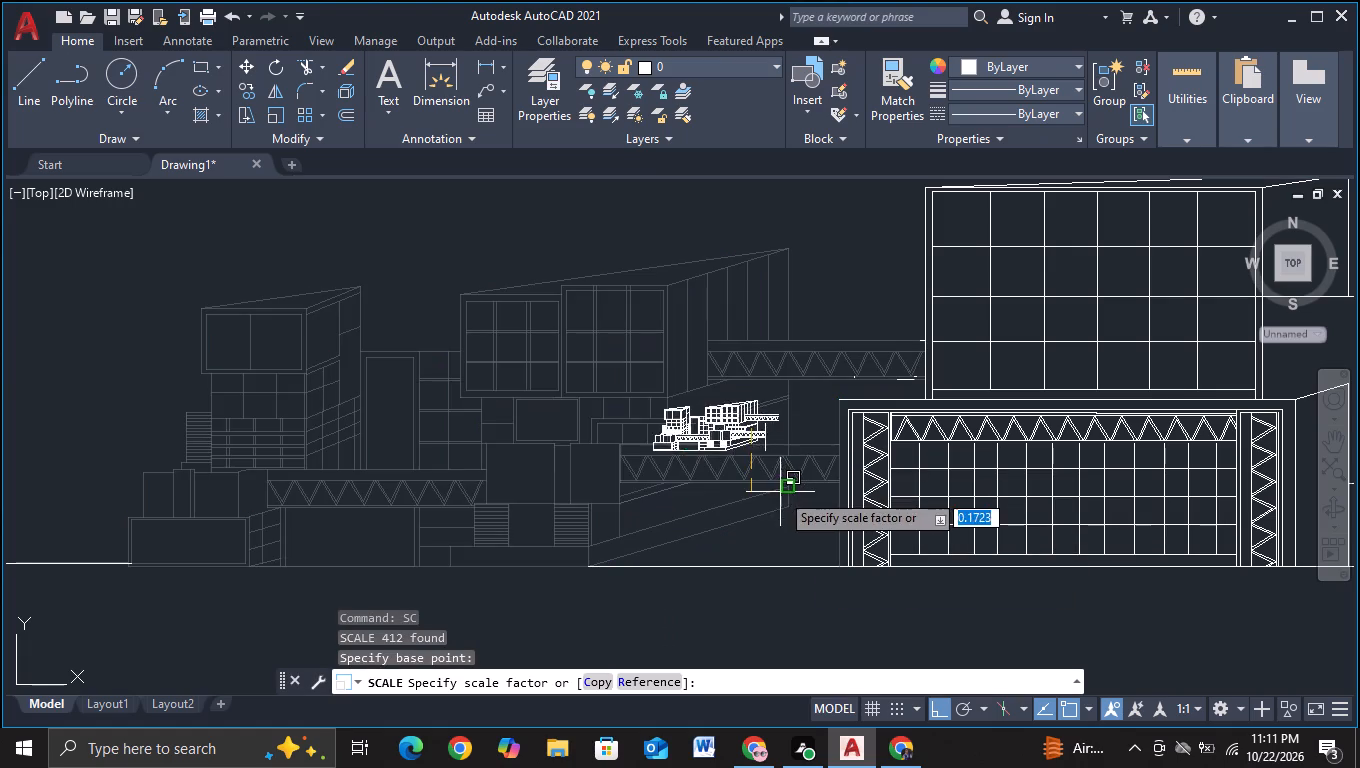
{"action": "scroll", "coordinate": [814, 603], "scroll_direction": "down", "scroll_amount": 2}
{"action": "middle_click_drag", "start_coordinate": [814, 603], "coordinate": [743, 394]}
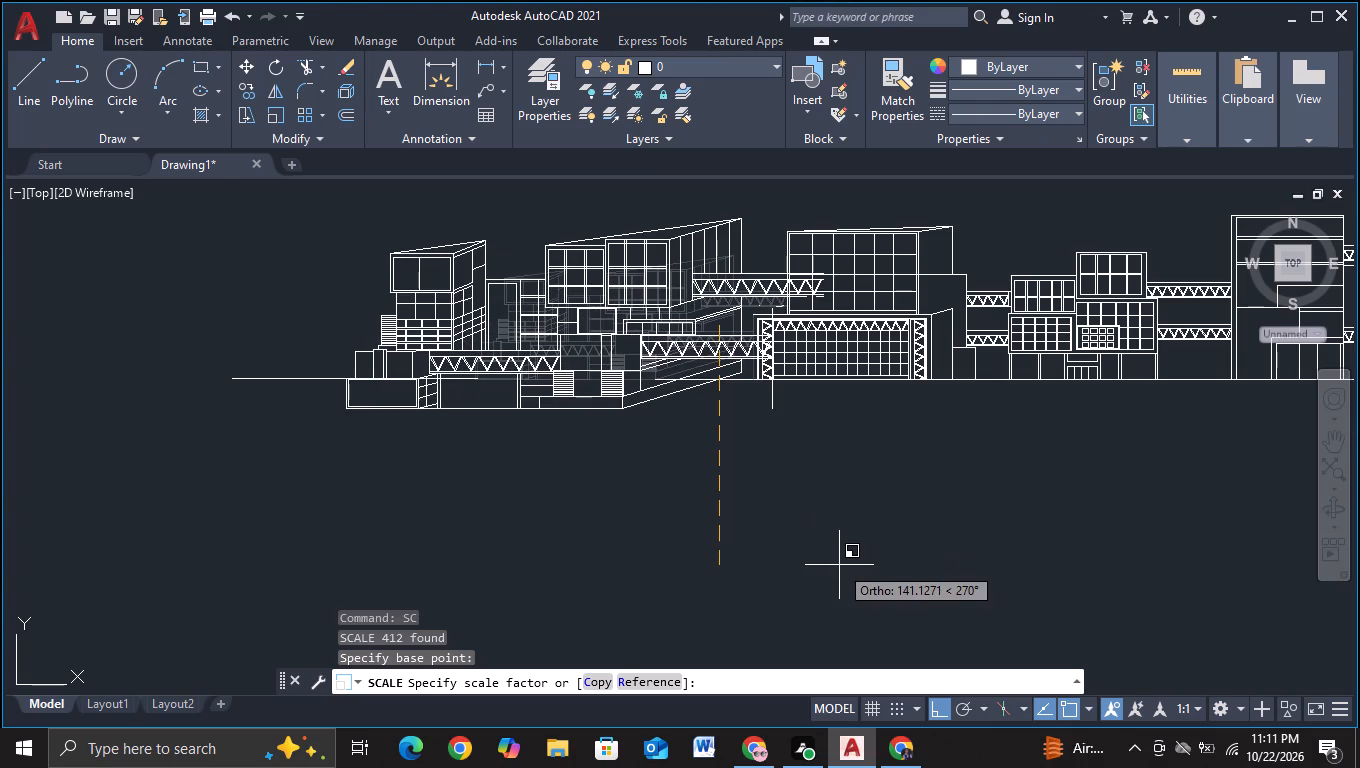
{"action": "left_click", "coordinate": [839, 565]}
Delete the separate ground line that extends left and crosses the base of the enlarged cluster.
{"action": "scroll", "coordinate": [374, 425], "scroll_direction": "up", "scroll_amount": 3}
{"action": "middle_click_drag", "start_coordinate": [370, 420], "coordinate": [402, 502]}
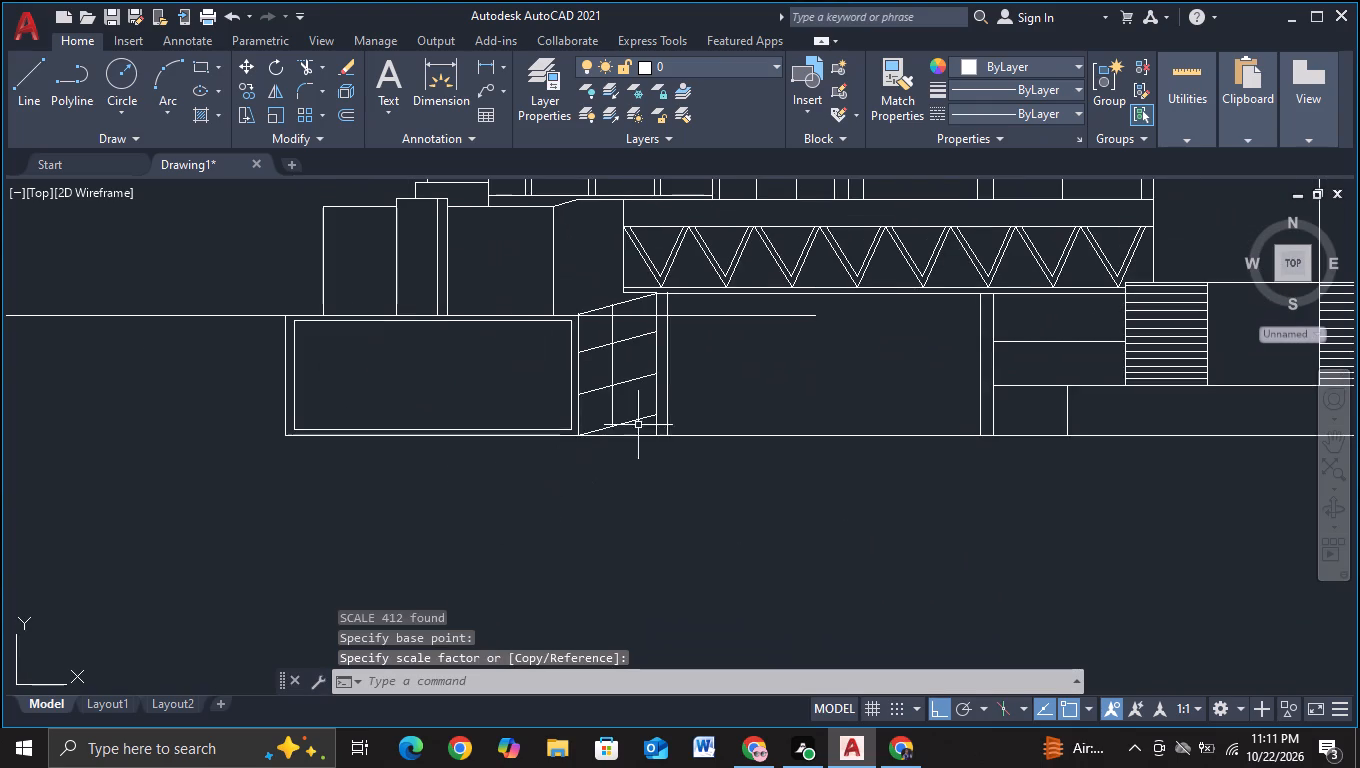
{"action": "left_click", "coordinate": [730, 313]}
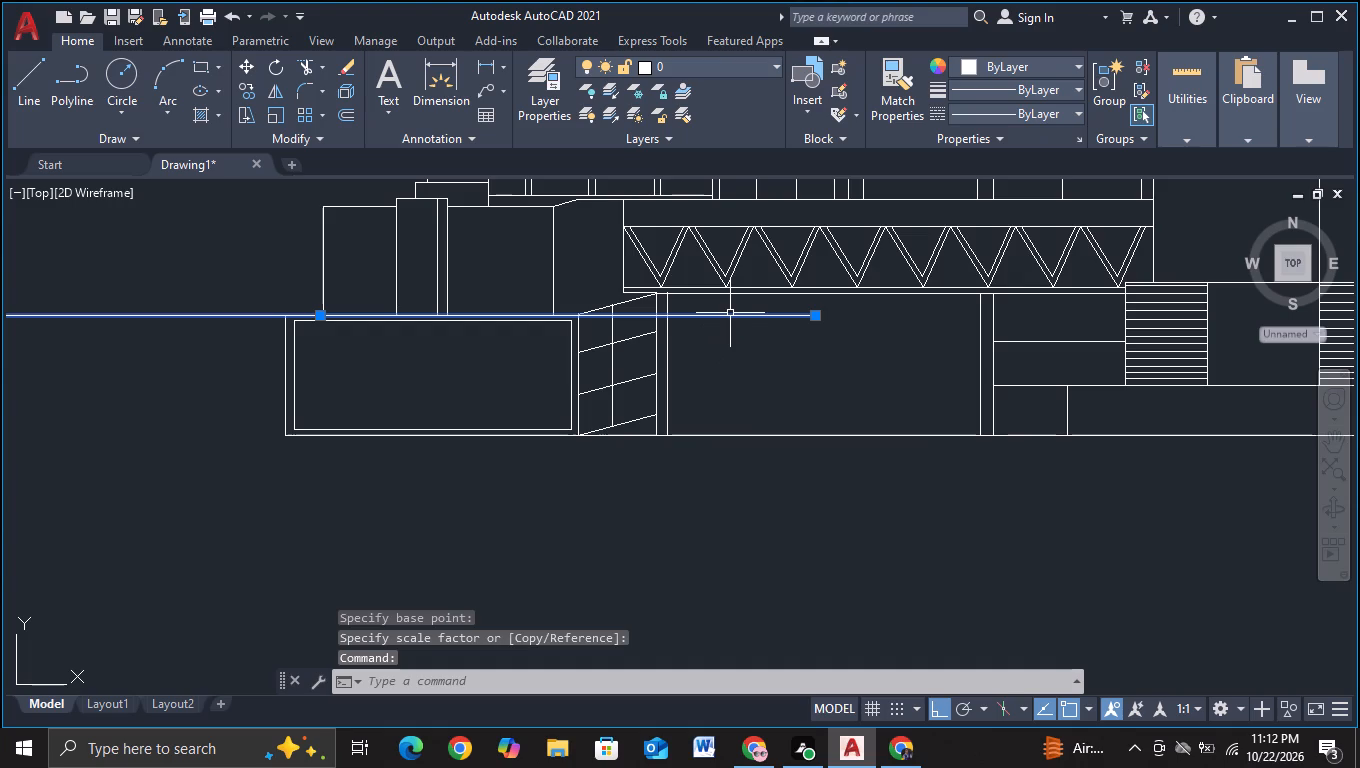
{"action": "key", "text": "Delete"}
Trim the main ground line's left end where it crosses the two sloping base lines of the enlarged cluster.
{"action": "scroll", "coordinate": [730, 313], "scroll_direction": "down", "scroll_amount": 2}
{"action": "middle_click_drag", "start_coordinate": [790, 453], "coordinate": [493, 471]}
{"action": "scroll", "coordinate": [929, 400], "scroll_direction": "up", "scroll_amount": 1}
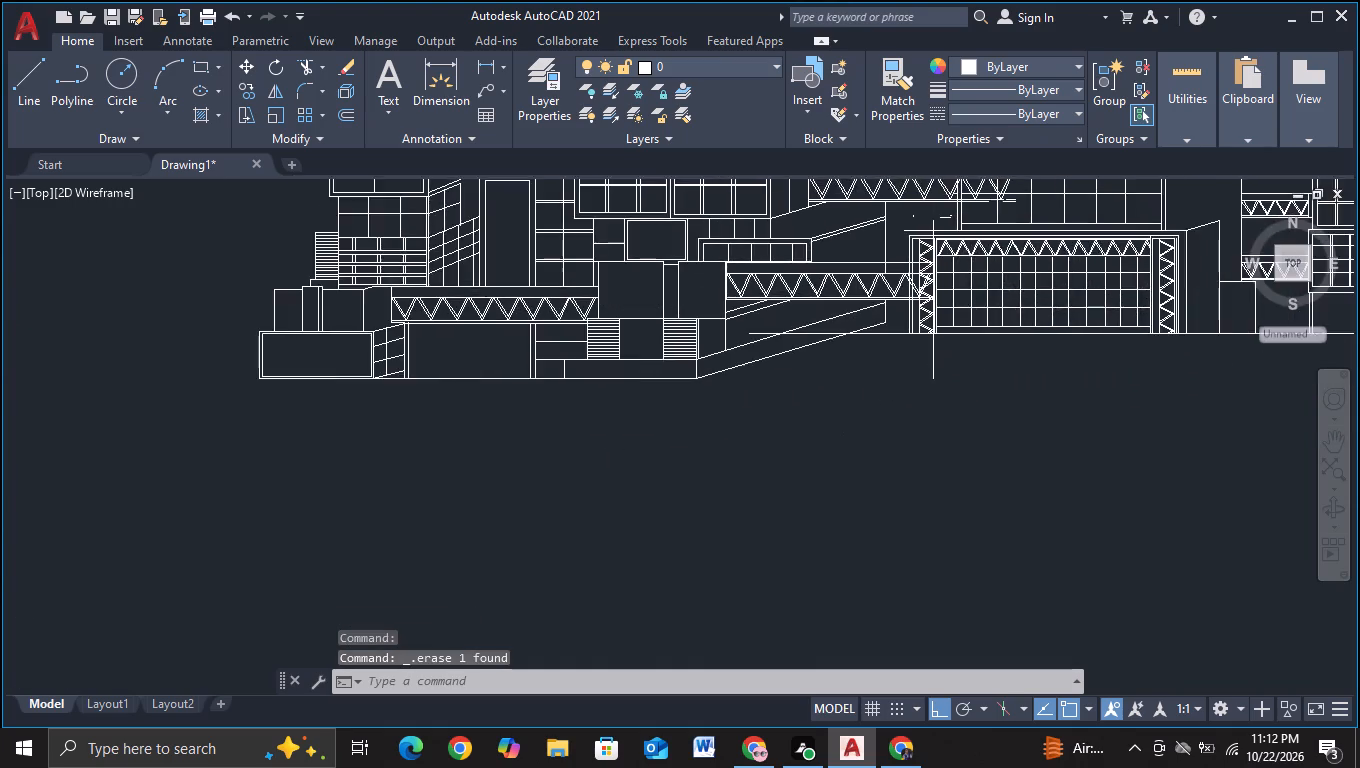
{"action": "scroll", "coordinate": [929, 400], "scroll_direction": "up", "scroll_amount": 1}
{"action": "middle_click_drag", "start_coordinate": [771, 387], "coordinate": [752, 501]}
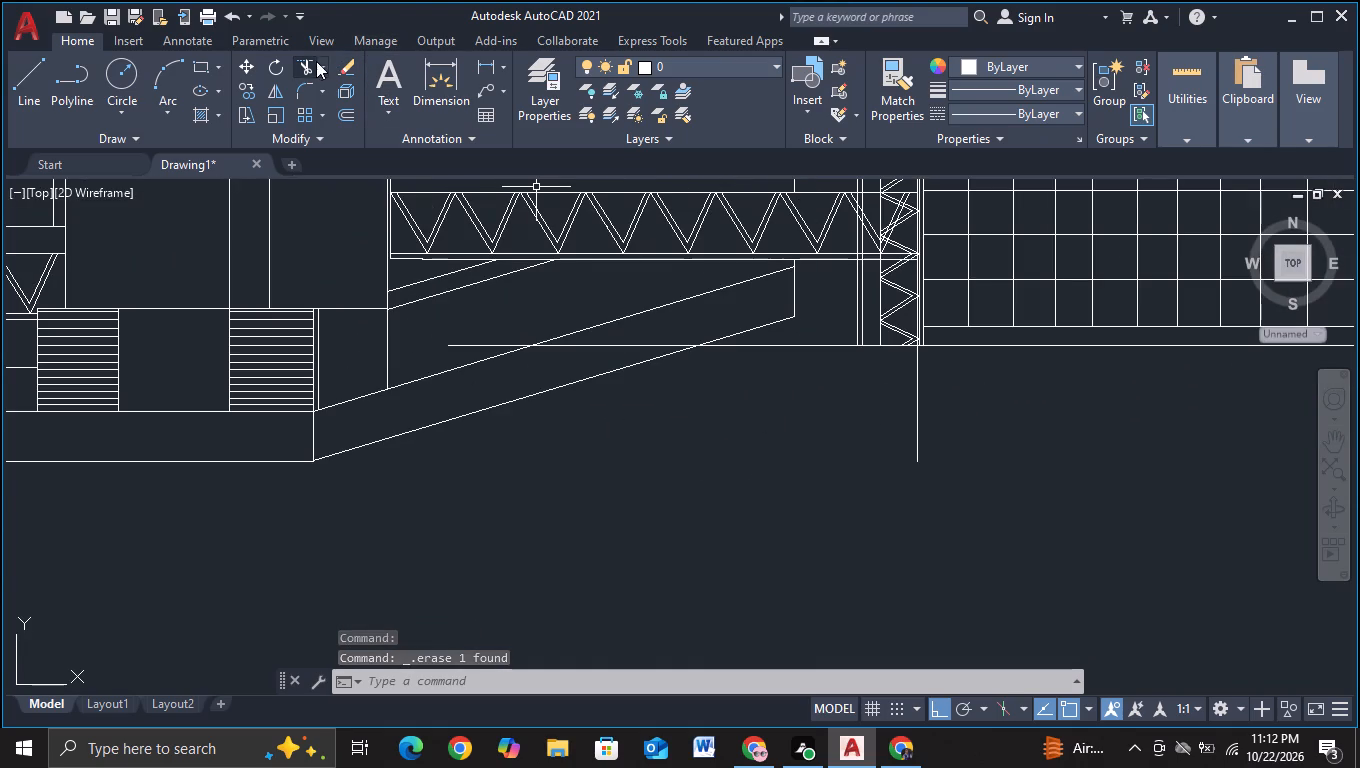
{"action": "left_click", "coordinate": [307, 65]}
{"action": "left_click", "coordinate": [486, 346]}
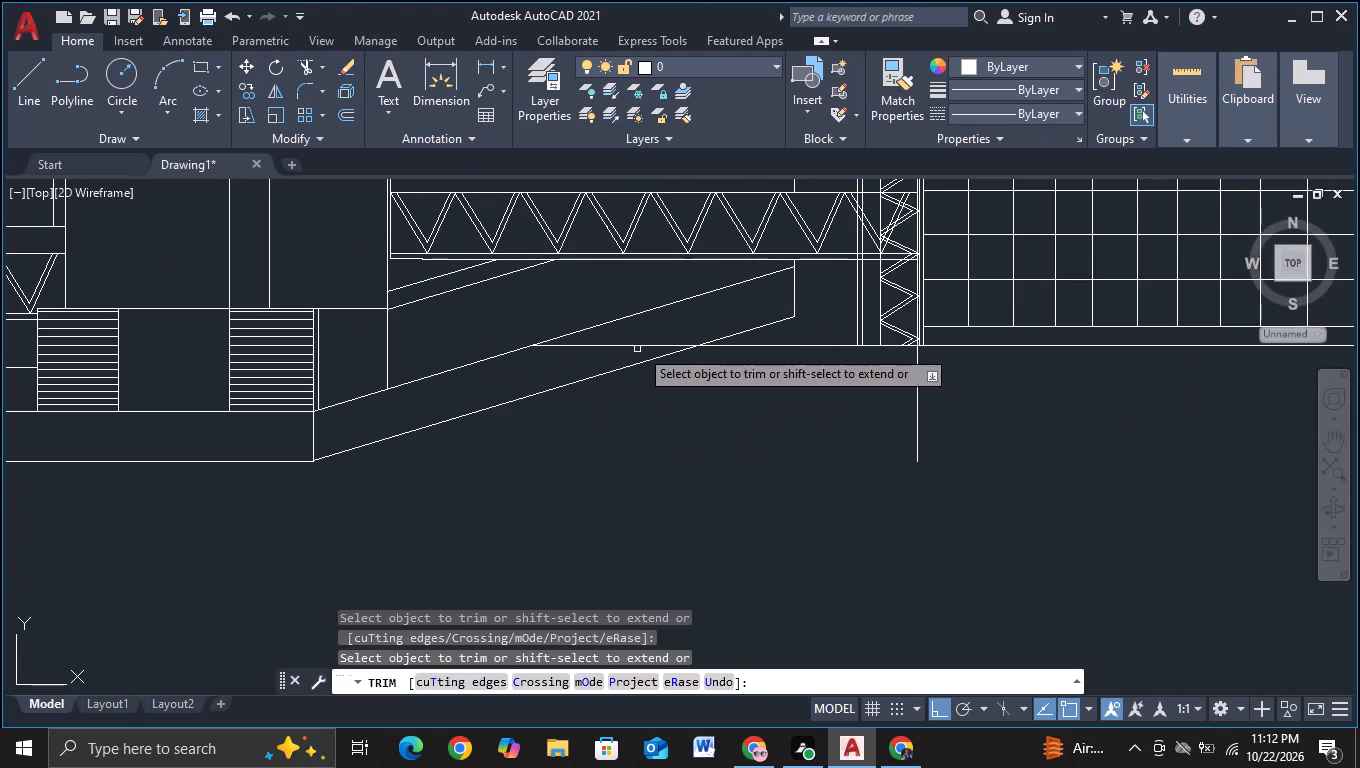
{"action": "left_click_drag", "start_coordinate": [643, 331], "coordinate": [584, 373]}
{"action": "scroll", "coordinate": [770, 384], "scroll_direction": "down", "scroll_amount": 2}
{"action": "middle_click_drag", "start_coordinate": [771, 420], "coordinate": [771, 448]}
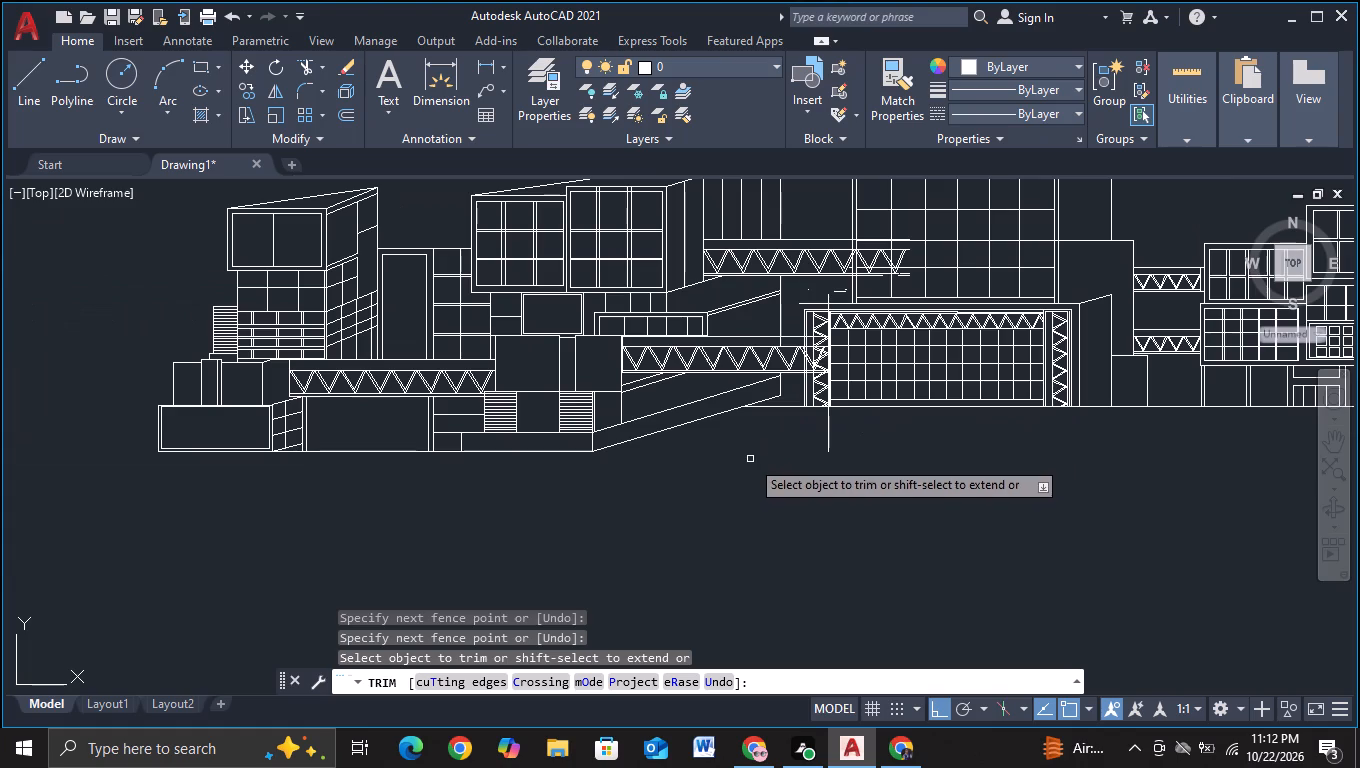
{"action": "middle_click_drag", "start_coordinate": [748, 507], "coordinate": [748, 516]}
{"action": "key", "text": "Escape"}
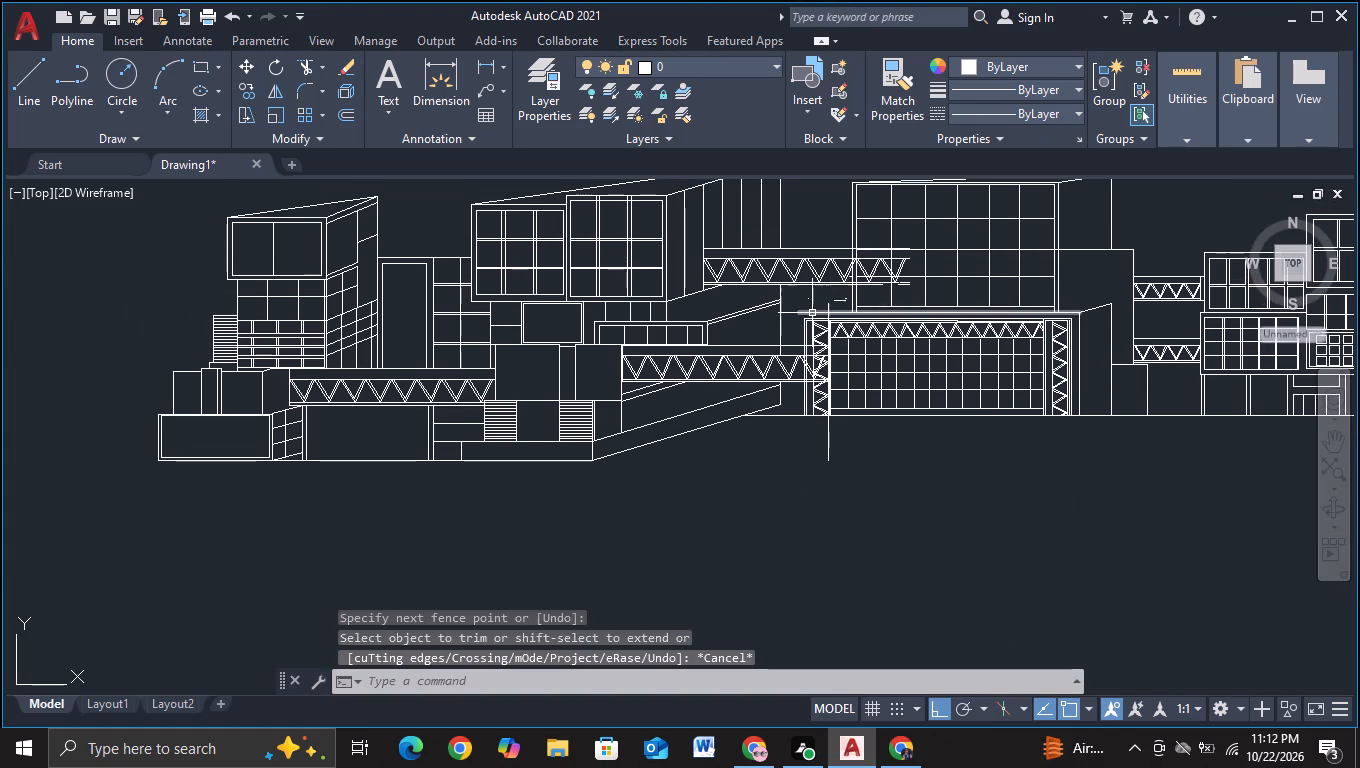
Move the leftmost building cluster with both truss bridges up and left, ending the upper bridge at the central building's left wall.
{"action": "middle_click_drag", "start_coordinate": [790, 296], "coordinate": [603, 386]}
{"action": "scroll", "coordinate": [603, 371], "scroll_direction": "up", "scroll_amount": 1}
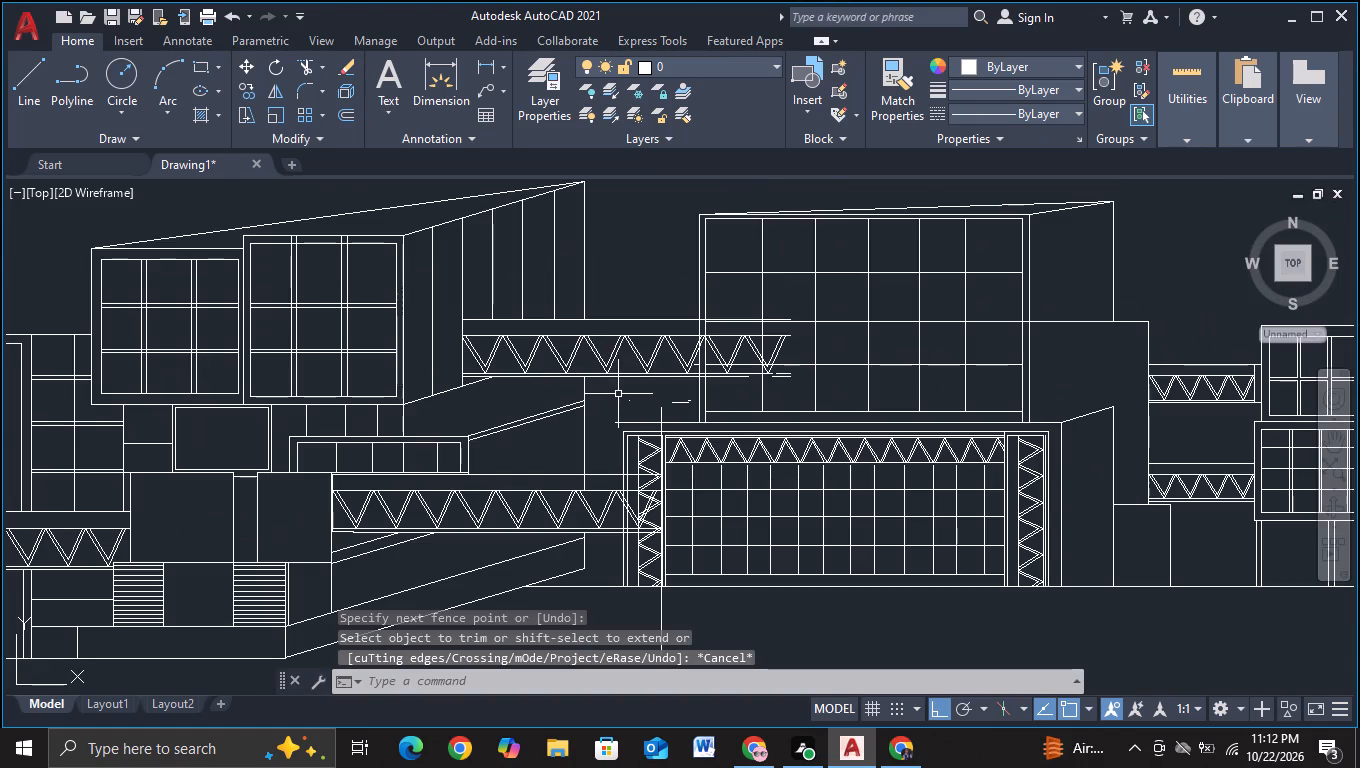
{"action": "scroll", "coordinate": [618, 395], "scroll_direction": "down", "scroll_amount": 1}
{"action": "middle_click_drag", "start_coordinate": [618, 395], "coordinate": [782, 244]}
{"action": "middle_click_drag", "start_coordinate": [130, 277], "coordinate": [150, 317]}
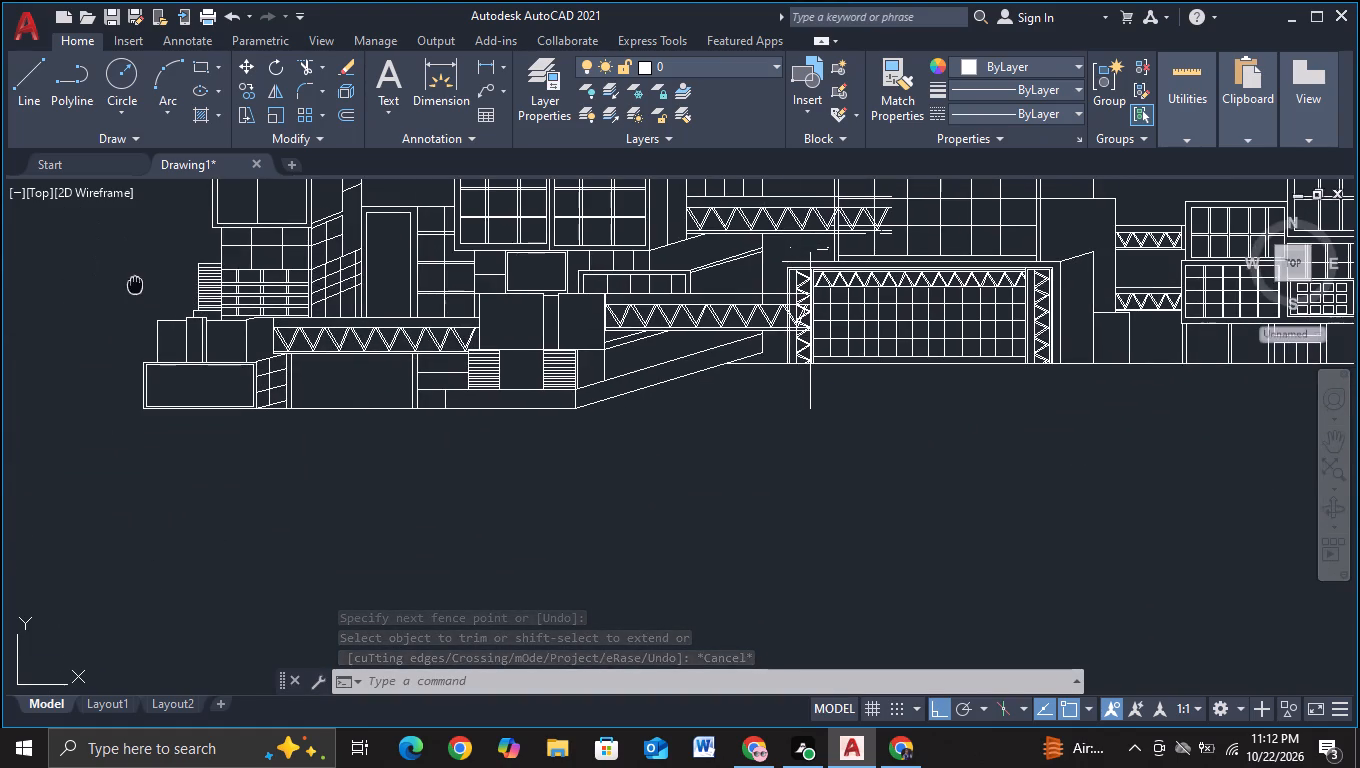
{"action": "middle_click_drag", "start_coordinate": [150, 317], "coordinate": [218, 416]}
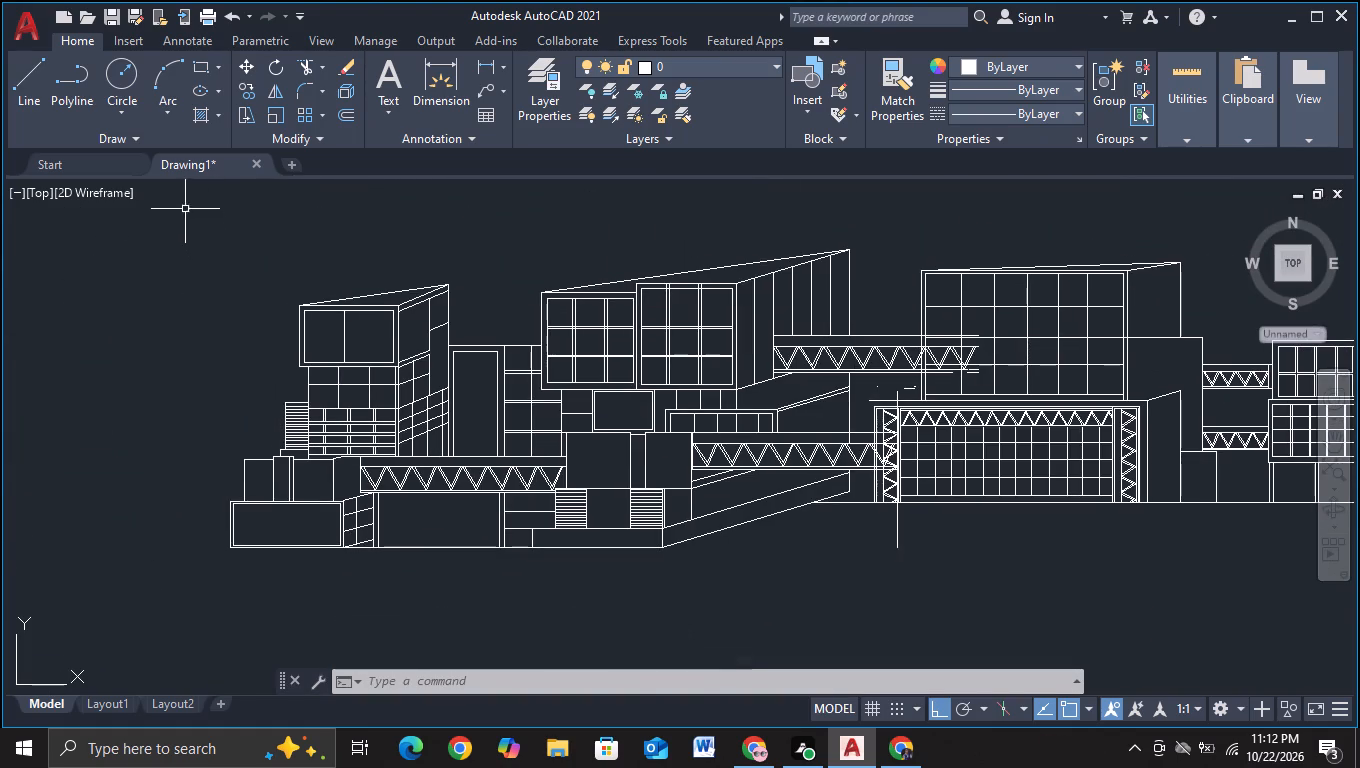
{"action": "left_click", "coordinate": [185, 208]}
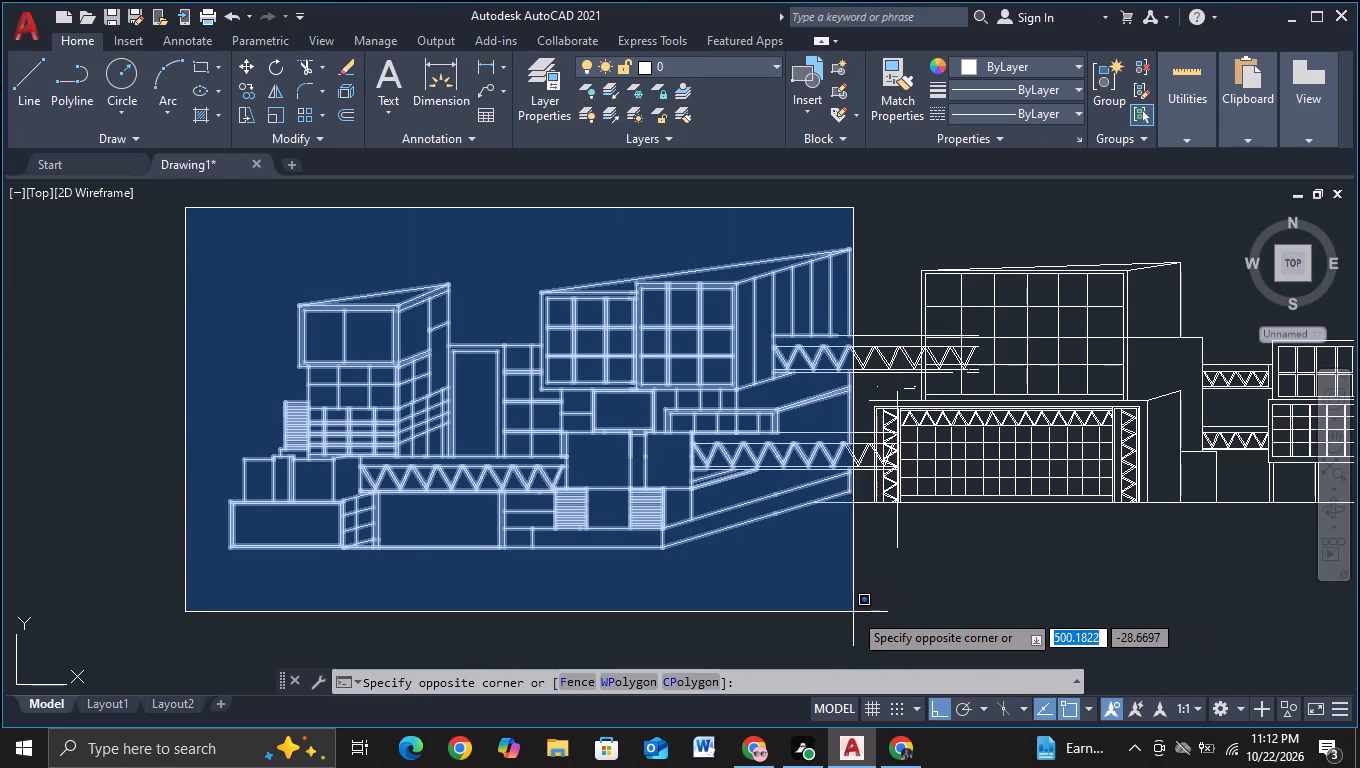
{"action": "left_click", "coordinate": [863, 606]}
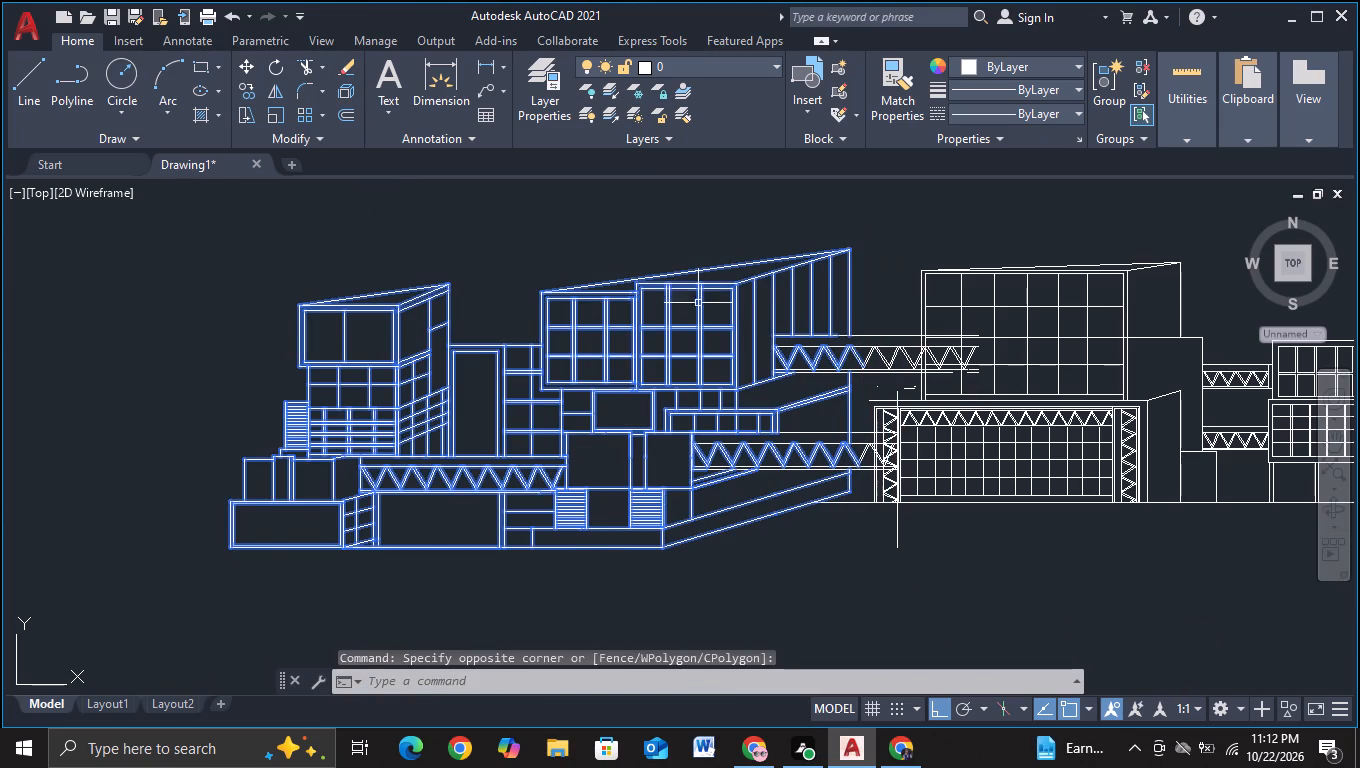
{"action": "scroll", "coordinate": [759, 374], "scroll_direction": "up", "scroll_amount": 1}
{"action": "middle_click_drag", "start_coordinate": [824, 450], "coordinate": [775, 249]}
{"action": "scroll", "coordinate": [738, 340], "scroll_direction": "up", "scroll_amount": 1}
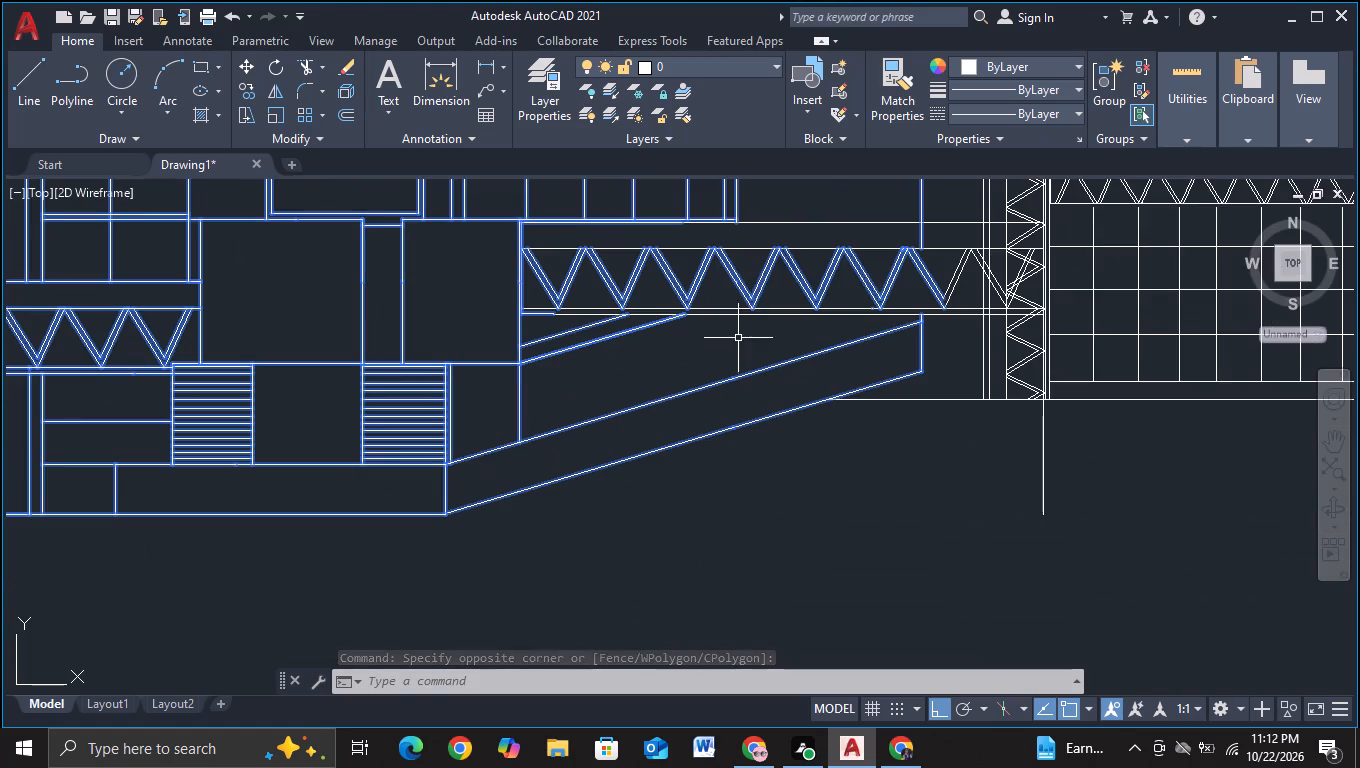
{"action": "left_click_drag", "start_coordinate": [804, 210], "coordinate": [652, 359]}
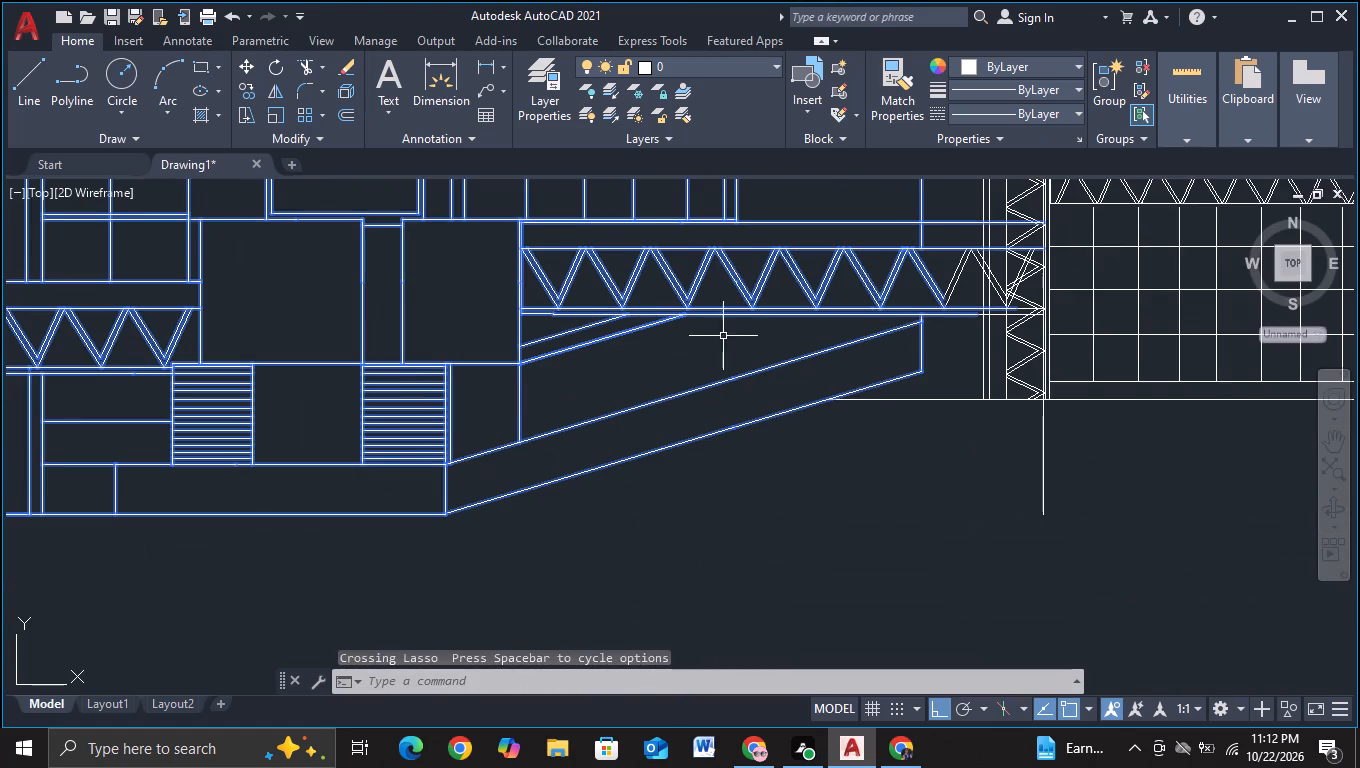
{"action": "middle_click_drag", "start_coordinate": [735, 336], "coordinate": [365, 477]}
{"action": "scroll", "coordinate": [503, 453], "scroll_direction": "up", "scroll_amount": 2}
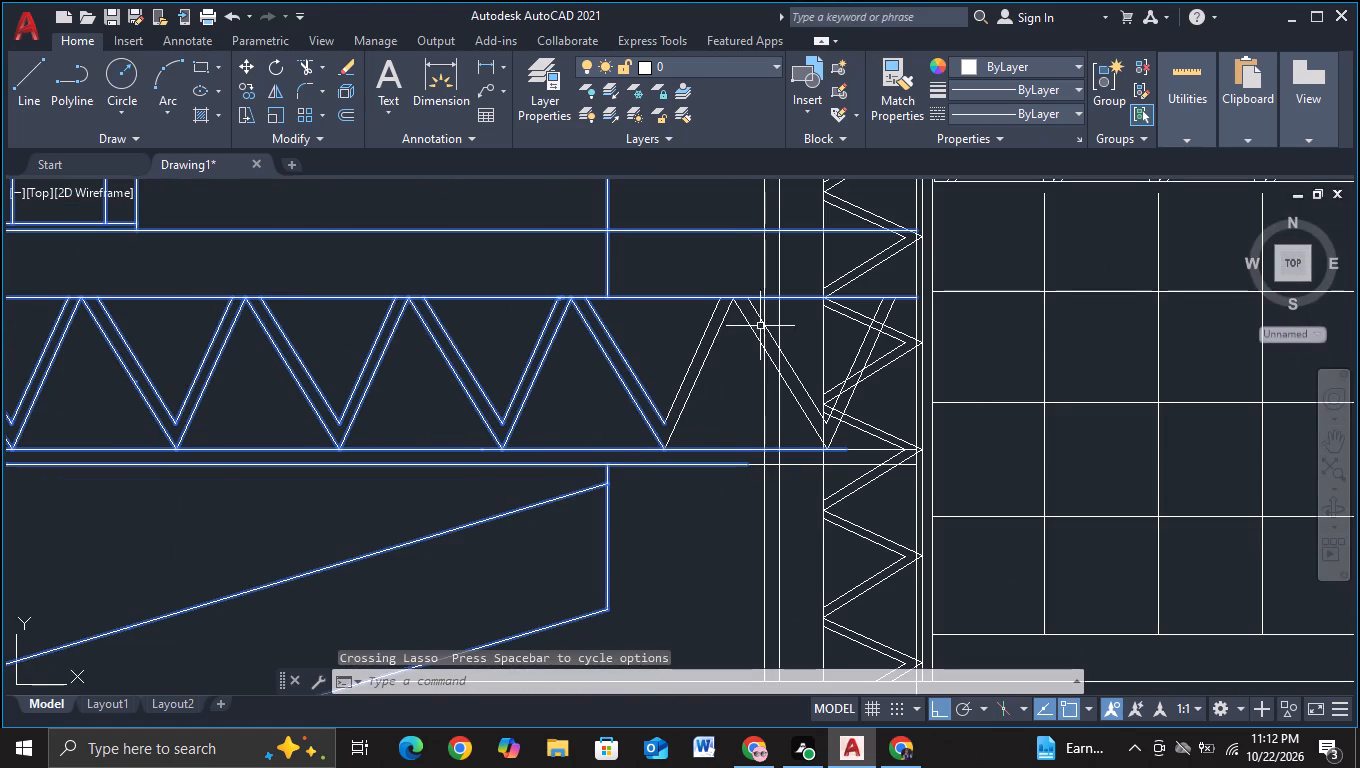
{"action": "left_click_drag", "start_coordinate": [726, 366], "coordinate": [608, 340]}
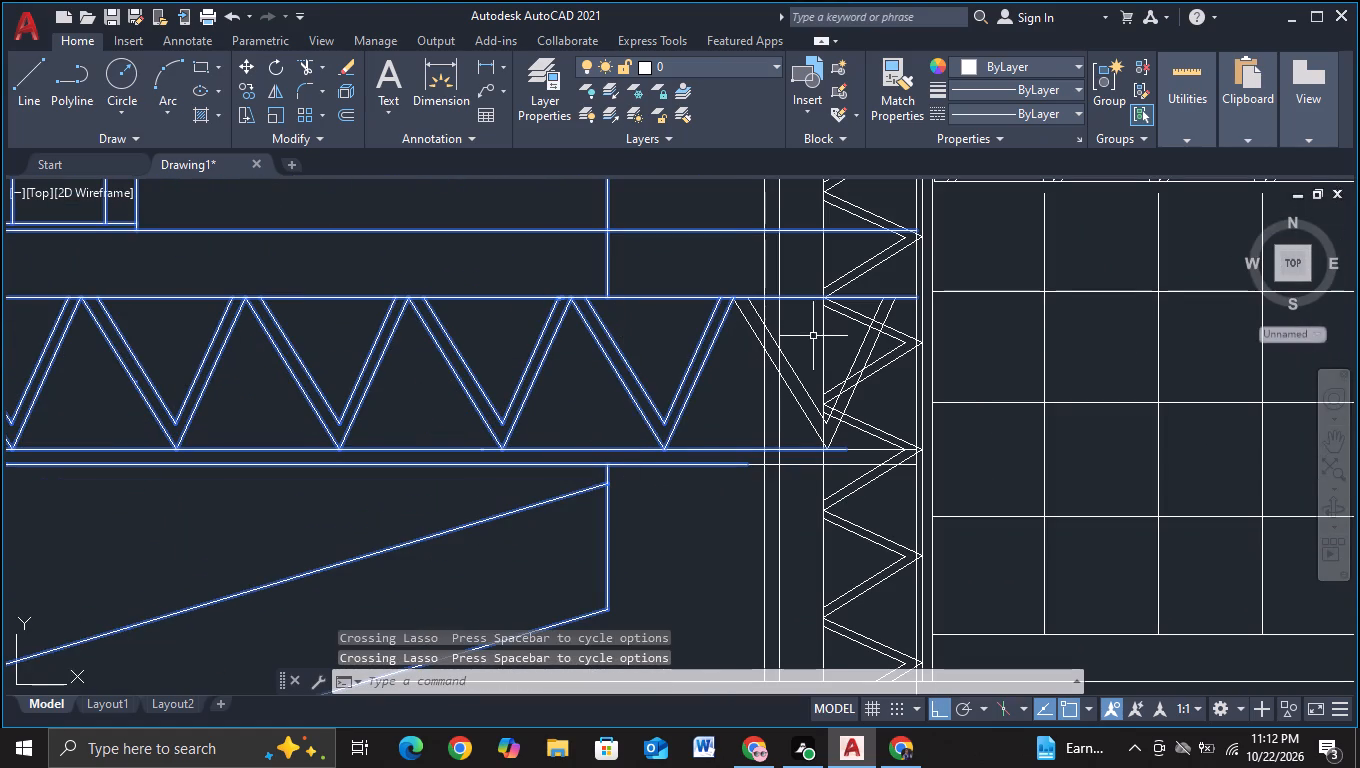
{"action": "left_click_drag", "start_coordinate": [808, 353], "coordinate": [798, 425]}
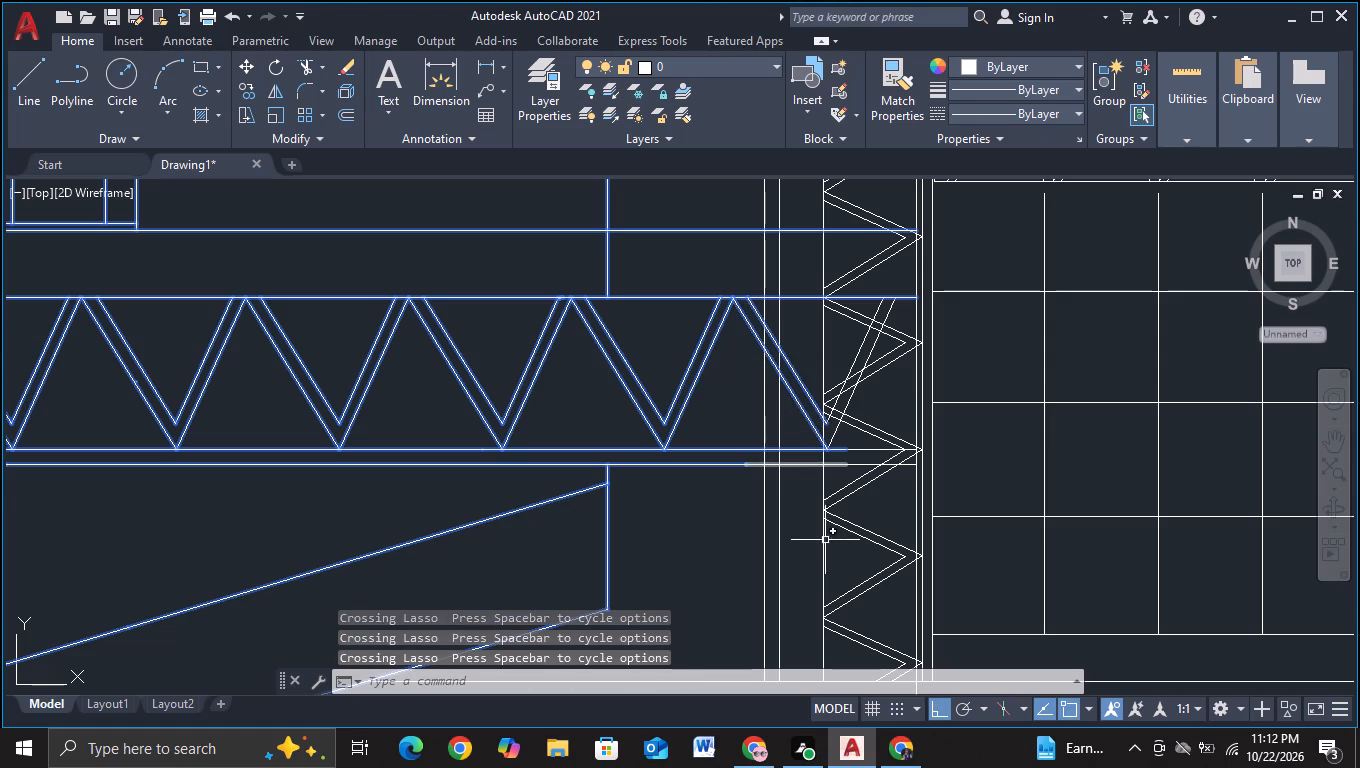
{"action": "left_click", "coordinate": [865, 449]}
{"action": "left_click", "coordinate": [860, 464]}
{"action": "left_click", "coordinate": [795, 464]}
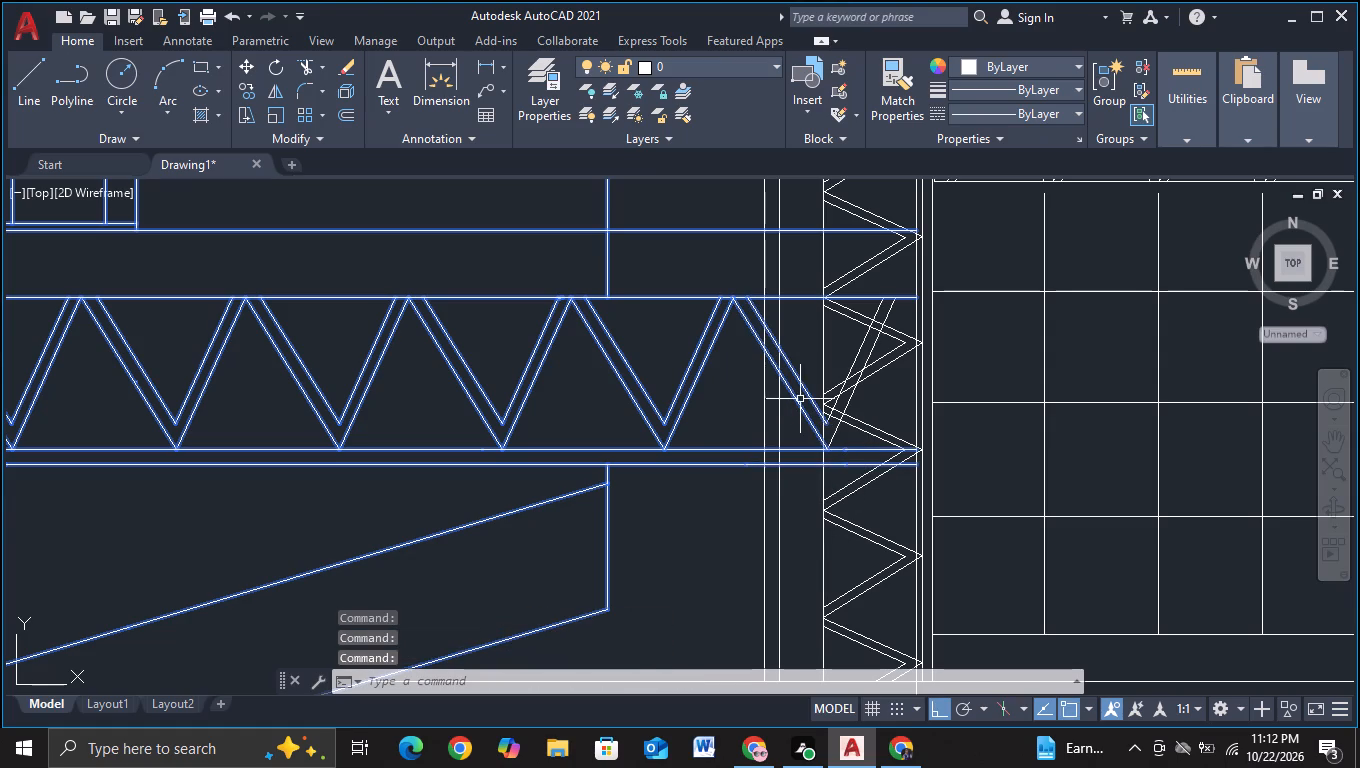
{"action": "left_click", "coordinate": [870, 353]}
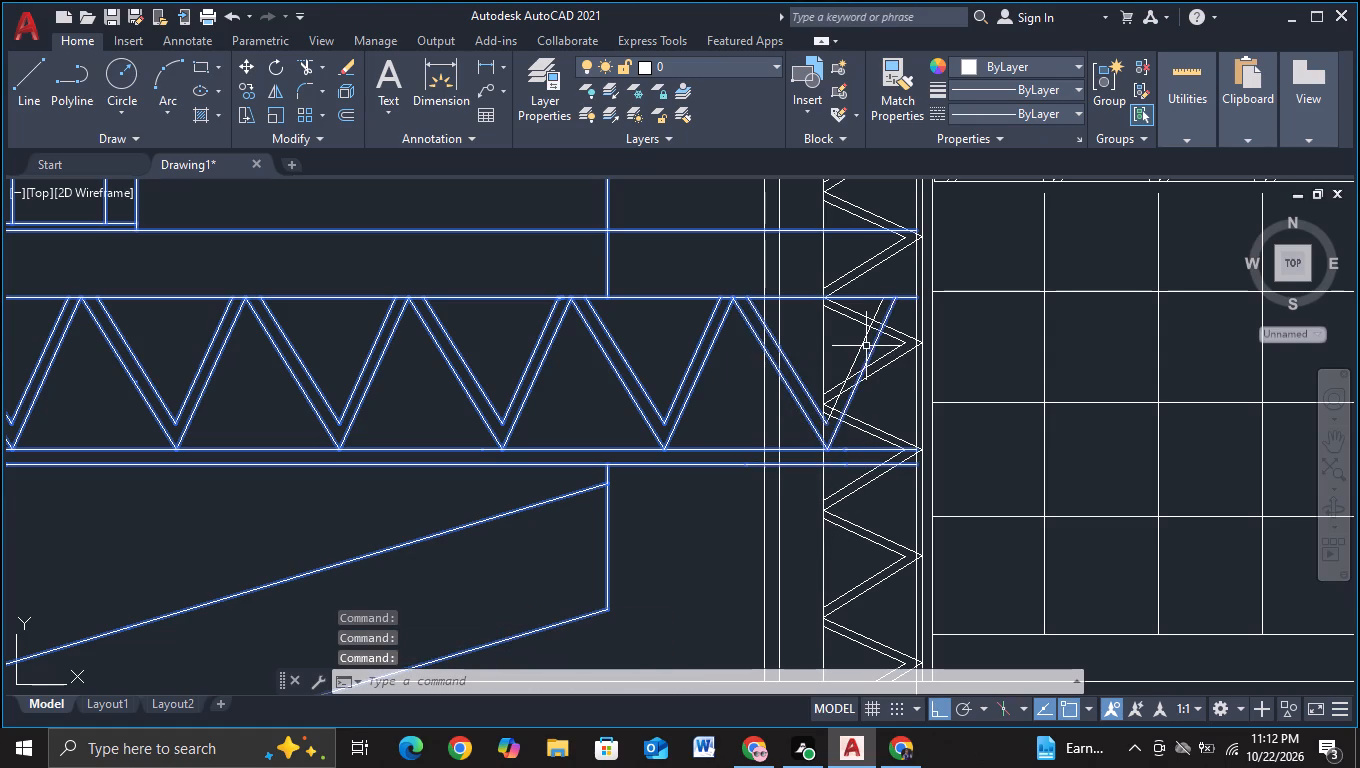
{"action": "left_click", "coordinate": [860, 342]}
{"action": "middle_click_drag", "start_coordinate": [880, 404], "coordinate": [879, 474]}
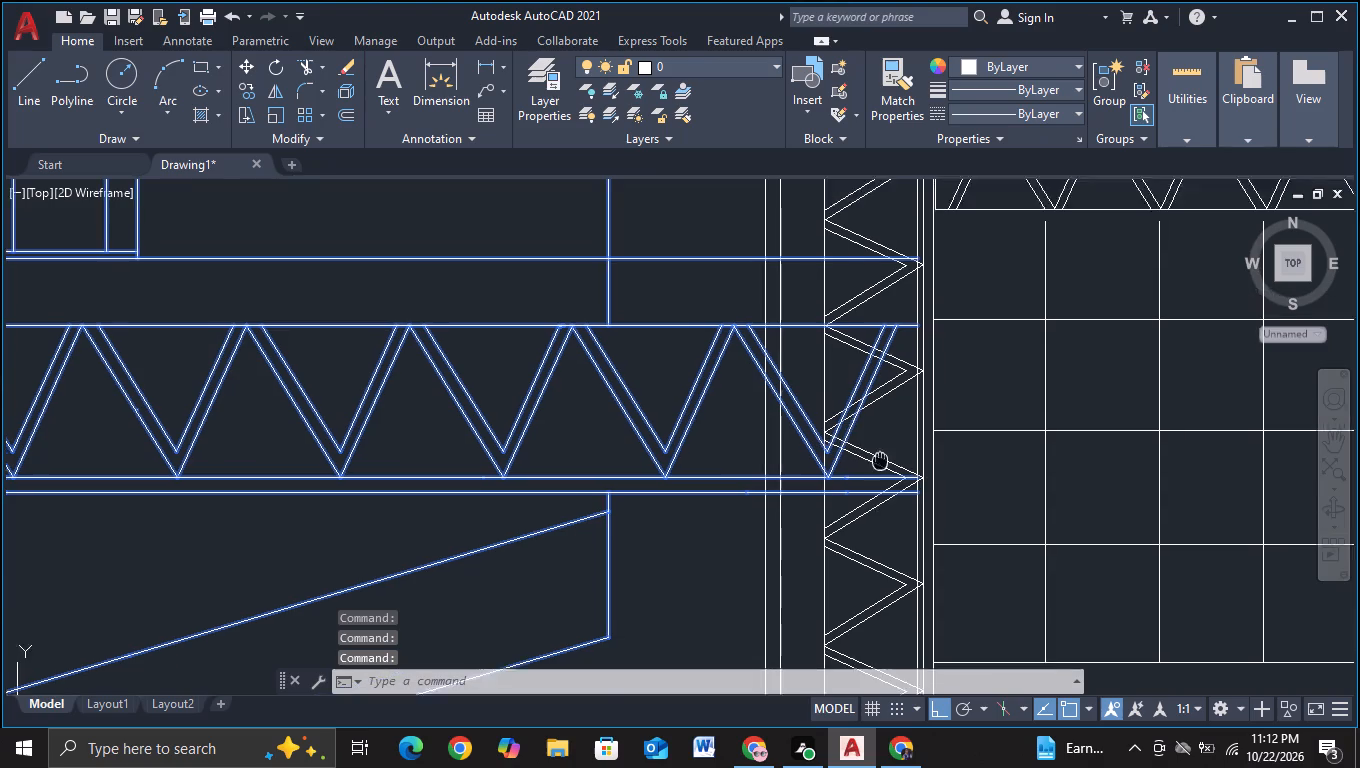
{"action": "middle_click_drag", "start_coordinate": [879, 474], "coordinate": [866, 563]}
{"action": "middle_click_drag", "start_coordinate": [720, 298], "coordinate": [662, 450]}
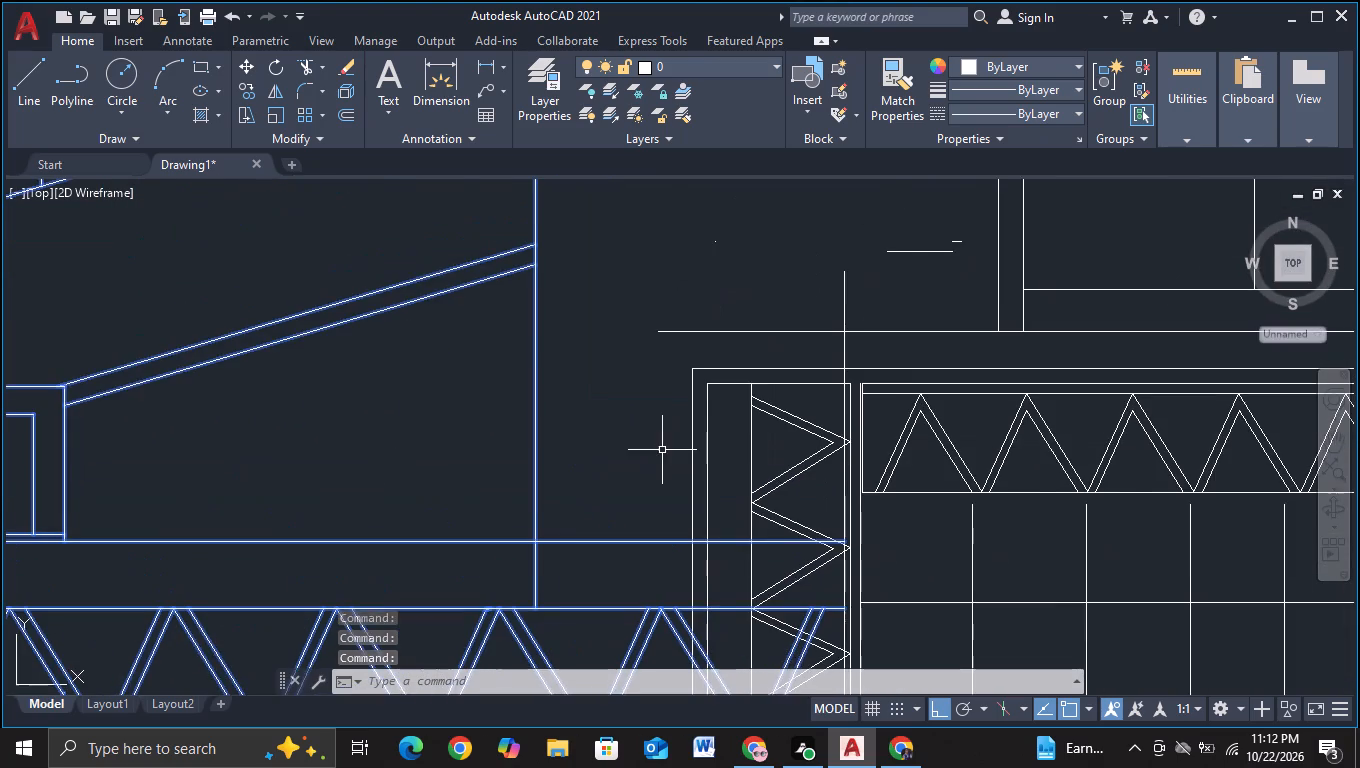
{"action": "scroll", "coordinate": [662, 447], "scroll_direction": "down", "scroll_amount": 1}
{"action": "middle_click_drag", "start_coordinate": [634, 329], "coordinate": [617, 460]}
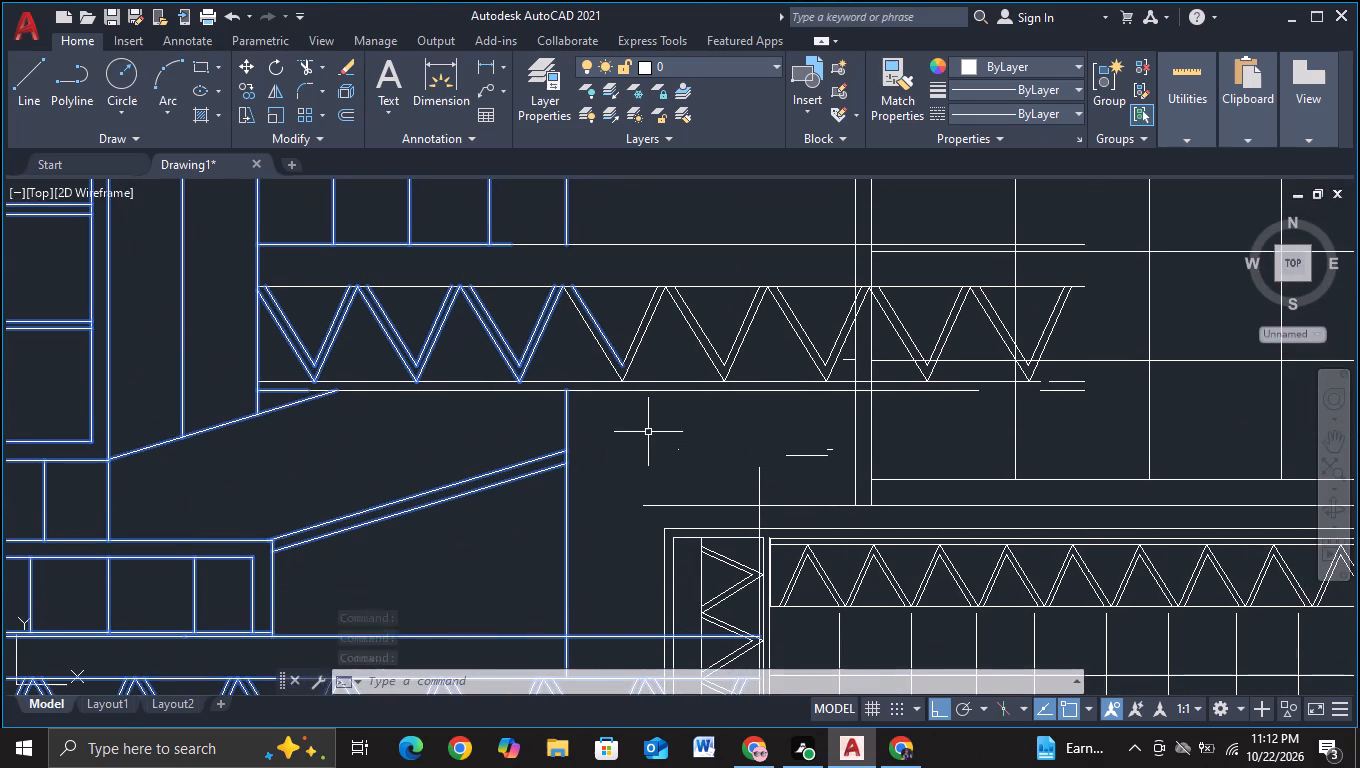
{"action": "left_click_drag", "start_coordinate": [697, 214], "coordinate": [383, 420]}
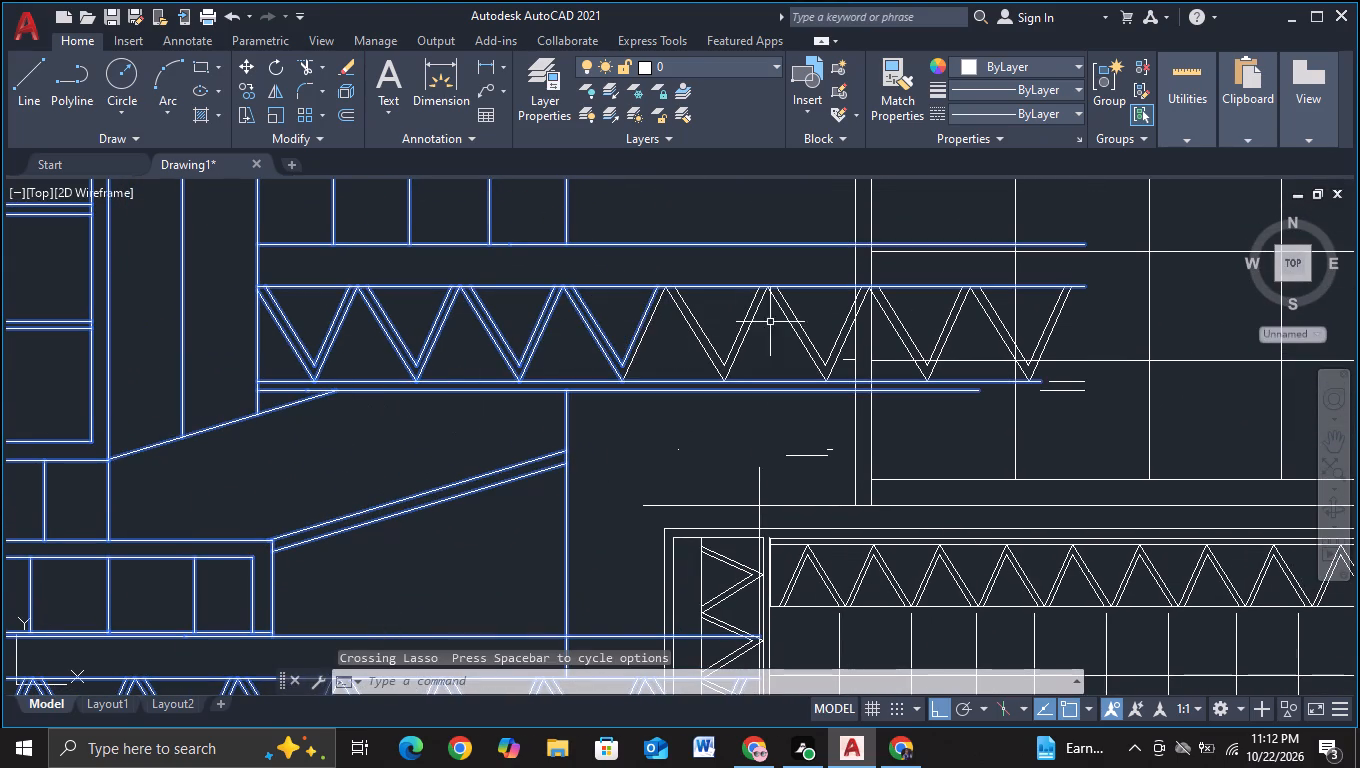
{"action": "left_click_drag", "start_coordinate": [812, 304], "coordinate": [516, 341]}
{"action": "middle_click_drag", "start_coordinate": [718, 427], "coordinate": [384, 459]}
{"action": "left_click_drag", "start_coordinate": [748, 356], "coordinate": [692, 358]}
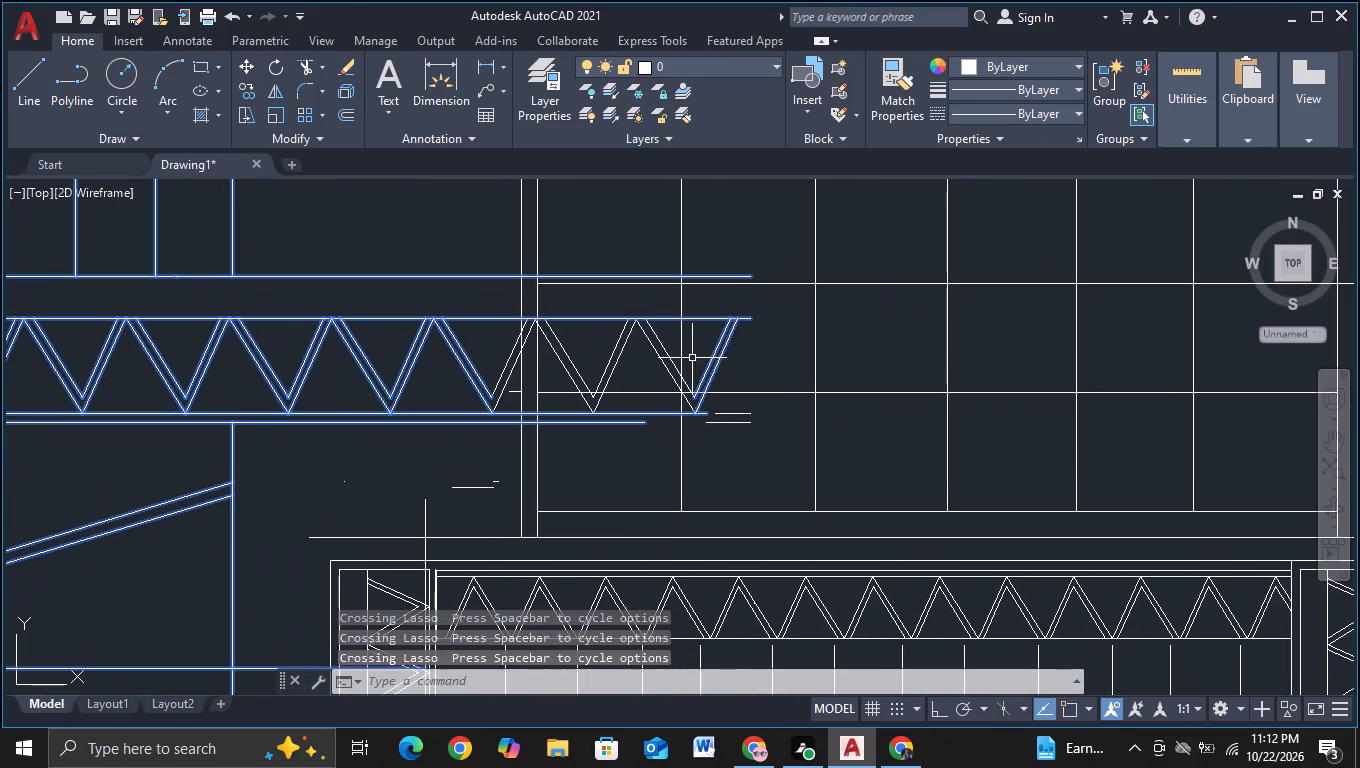
{"action": "left_click_drag", "start_coordinate": [665, 334], "coordinate": [616, 362]}
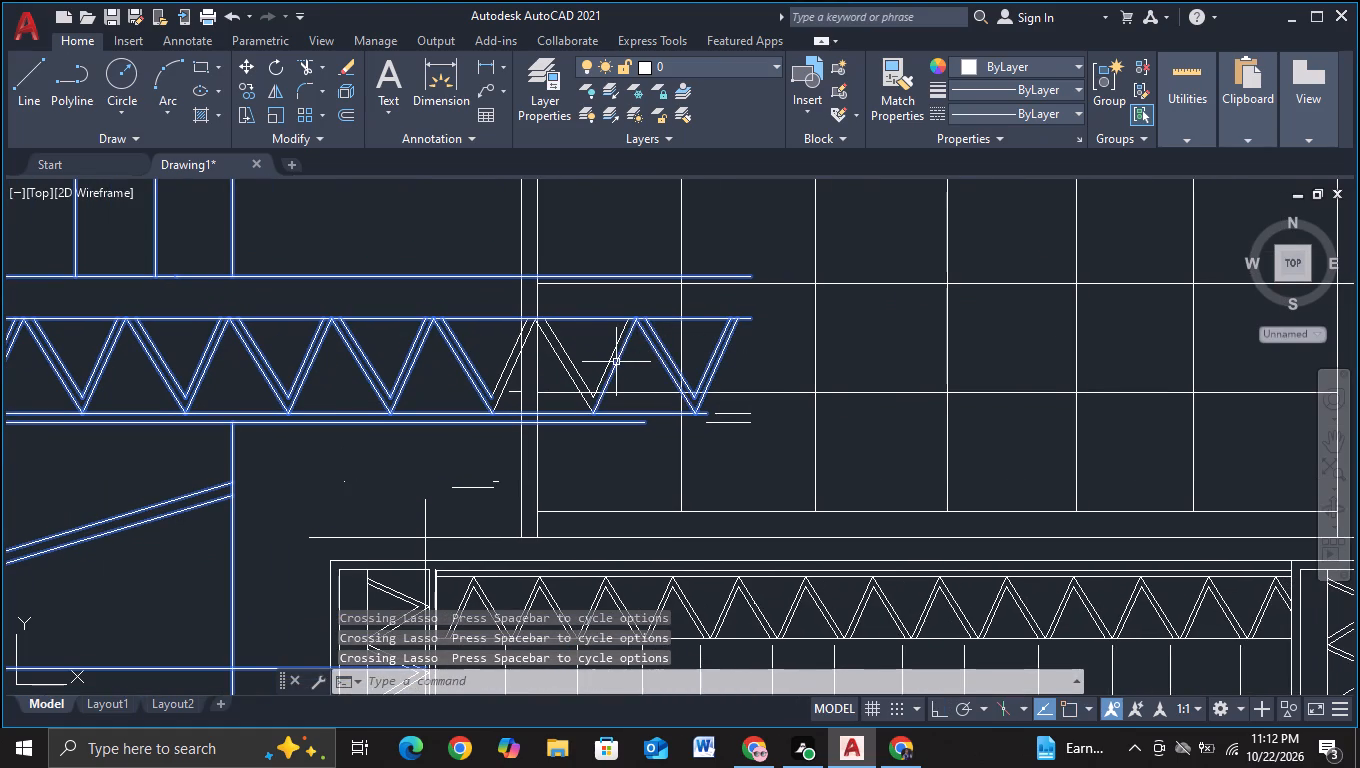
{"action": "left_click_drag", "start_coordinate": [573, 338], "coordinate": [559, 384]}
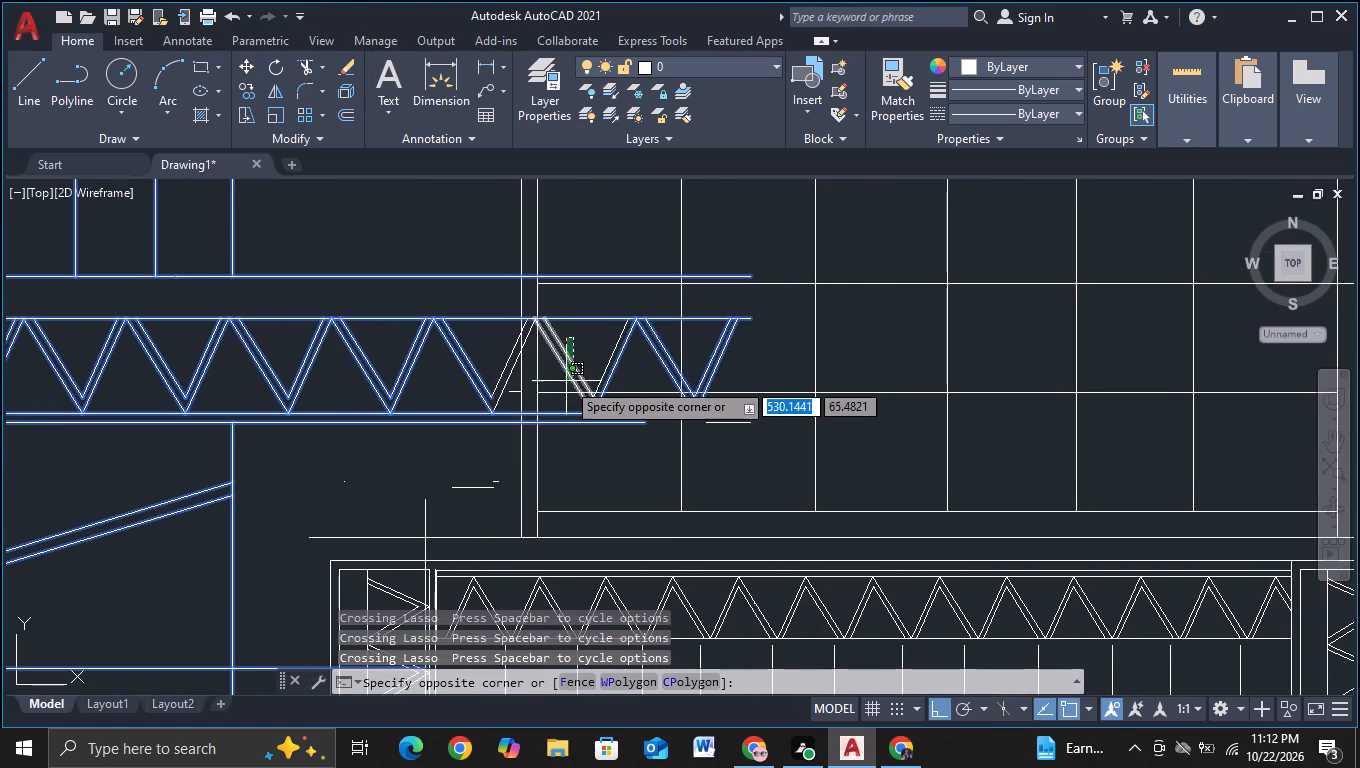
{"action": "left_click", "coordinate": [560, 383]}
{"action": "scroll", "coordinate": [507, 383], "scroll_direction": "up", "scroll_amount": 2}
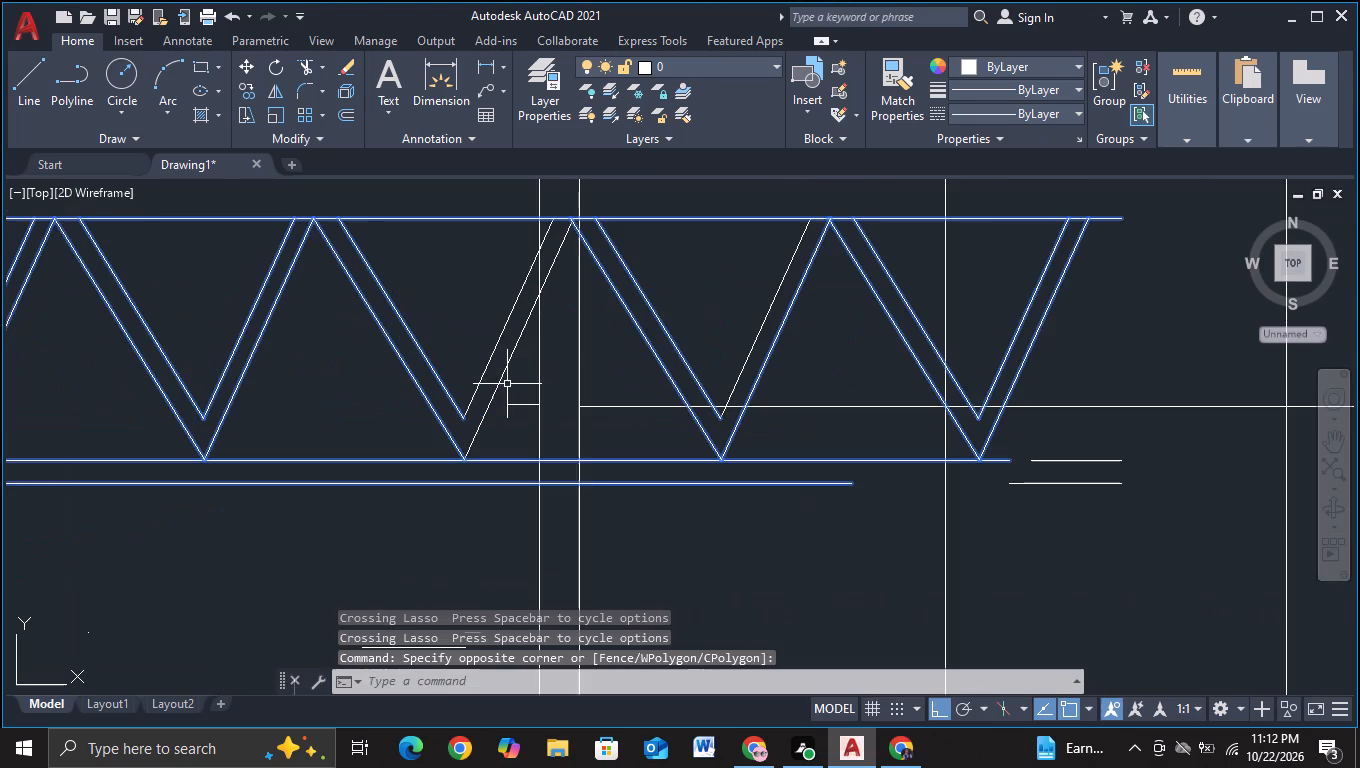
{"action": "left_click_drag", "start_coordinate": [510, 382], "coordinate": [442, 341]}
{"action": "scroll", "coordinate": [485, 356], "scroll_direction": "down", "scroll_amount": 2}
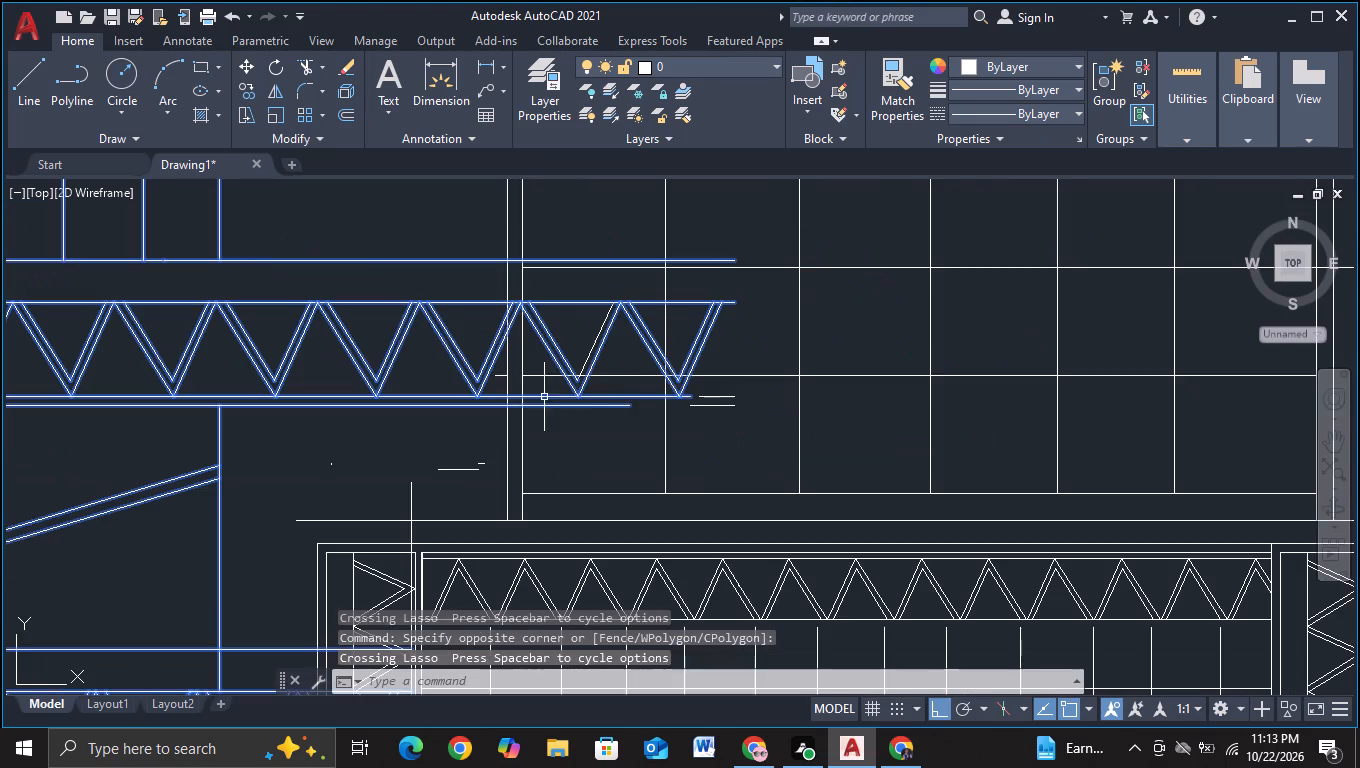
{"action": "left_click", "coordinate": [709, 396]}
{"action": "left_click", "coordinate": [711, 405]}
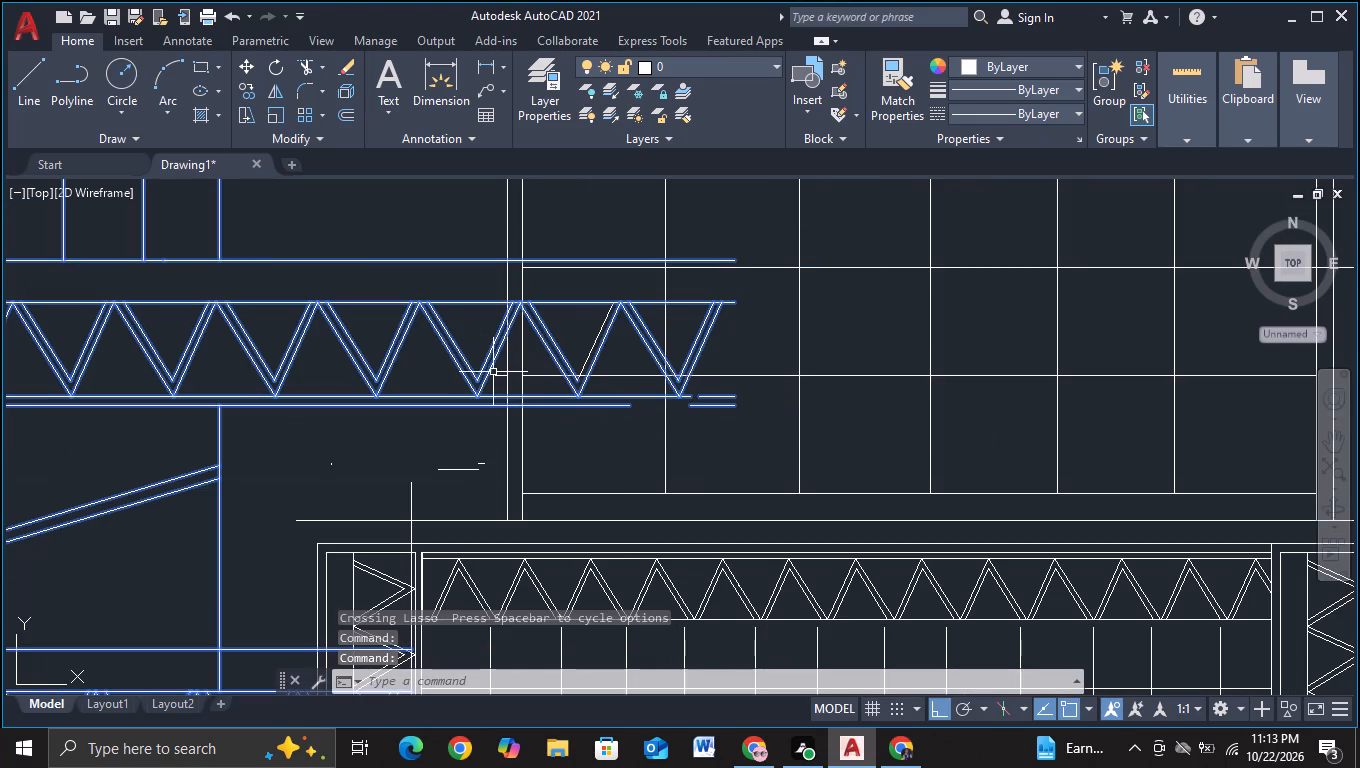
{"action": "scroll", "coordinate": [669, 354], "scroll_direction": "down", "scroll_amount": 2}
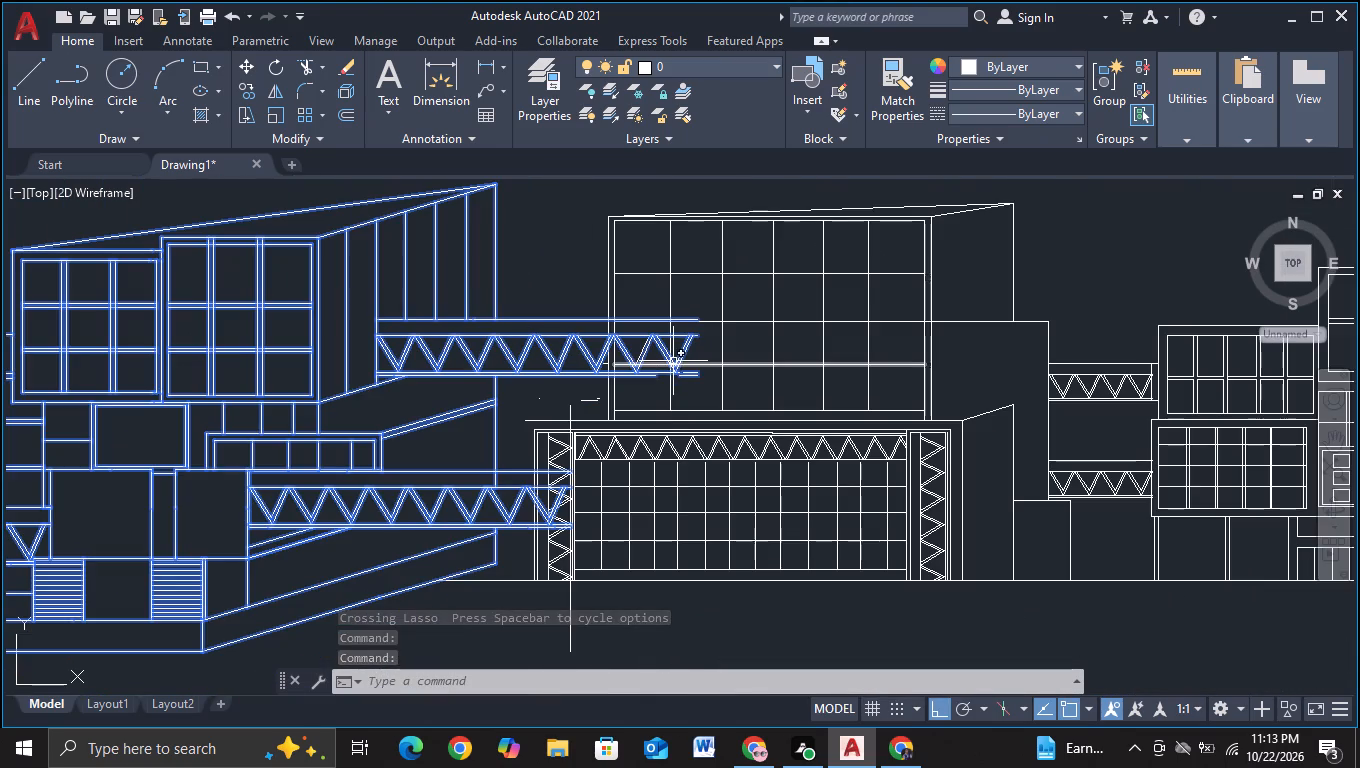
{"action": "key", "text": "m"}
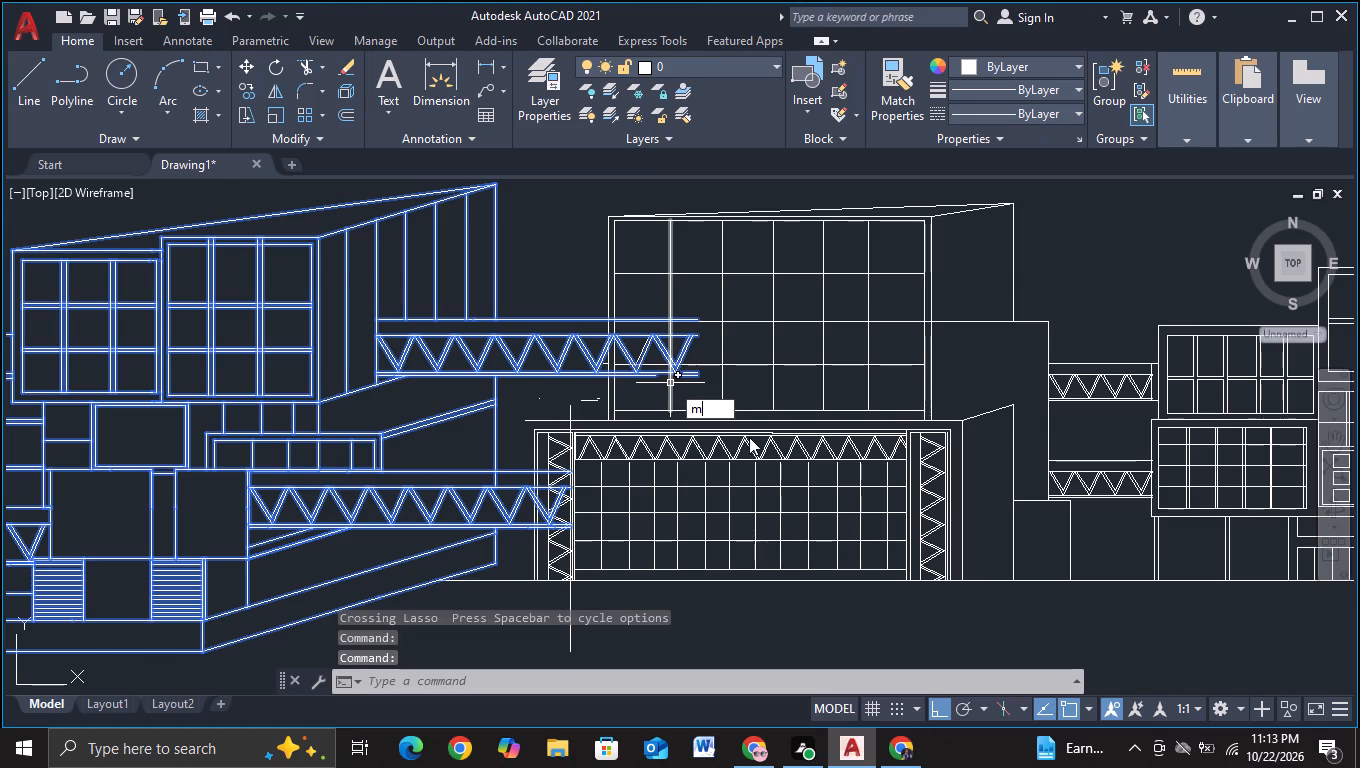
{"action": "left_click", "coordinate": [759, 424]}
{"action": "left_click", "coordinate": [561, 387]}
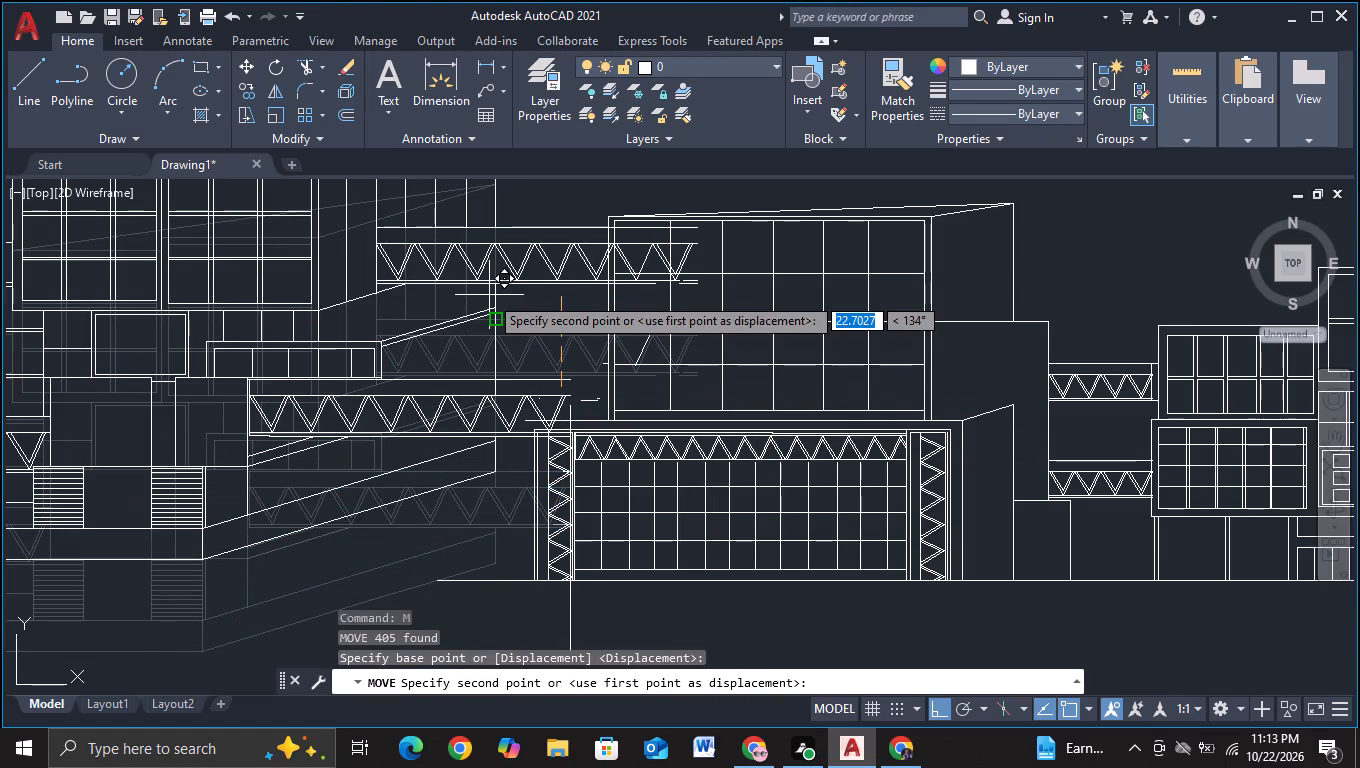
{"action": "key", "text": "F8"}
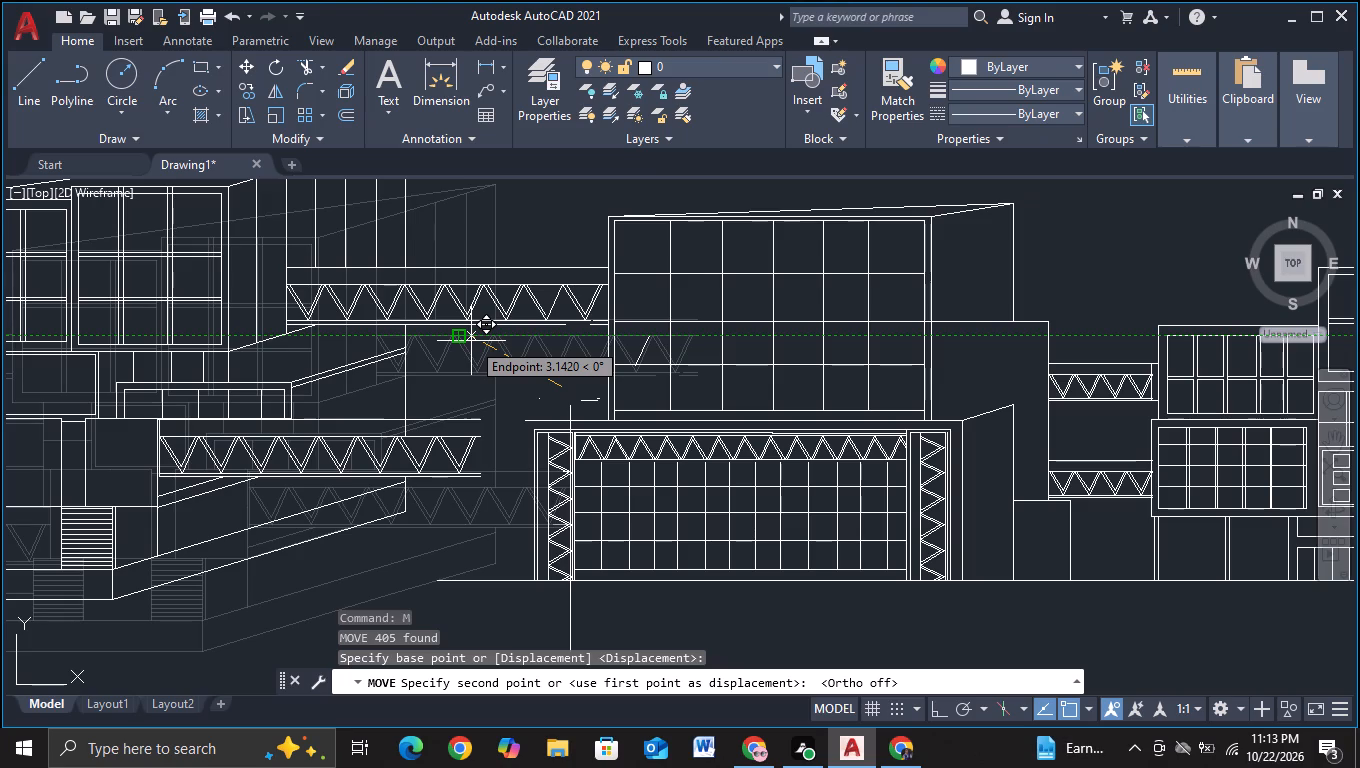
{"action": "left_click", "coordinate": [471, 341]}
Draw a slightly sloping line from the front bottom corner of the moved cluster's base to the main ground line's left end.
{"action": "scroll", "coordinate": [471, 341], "scroll_direction": "down", "scroll_amount": 2}
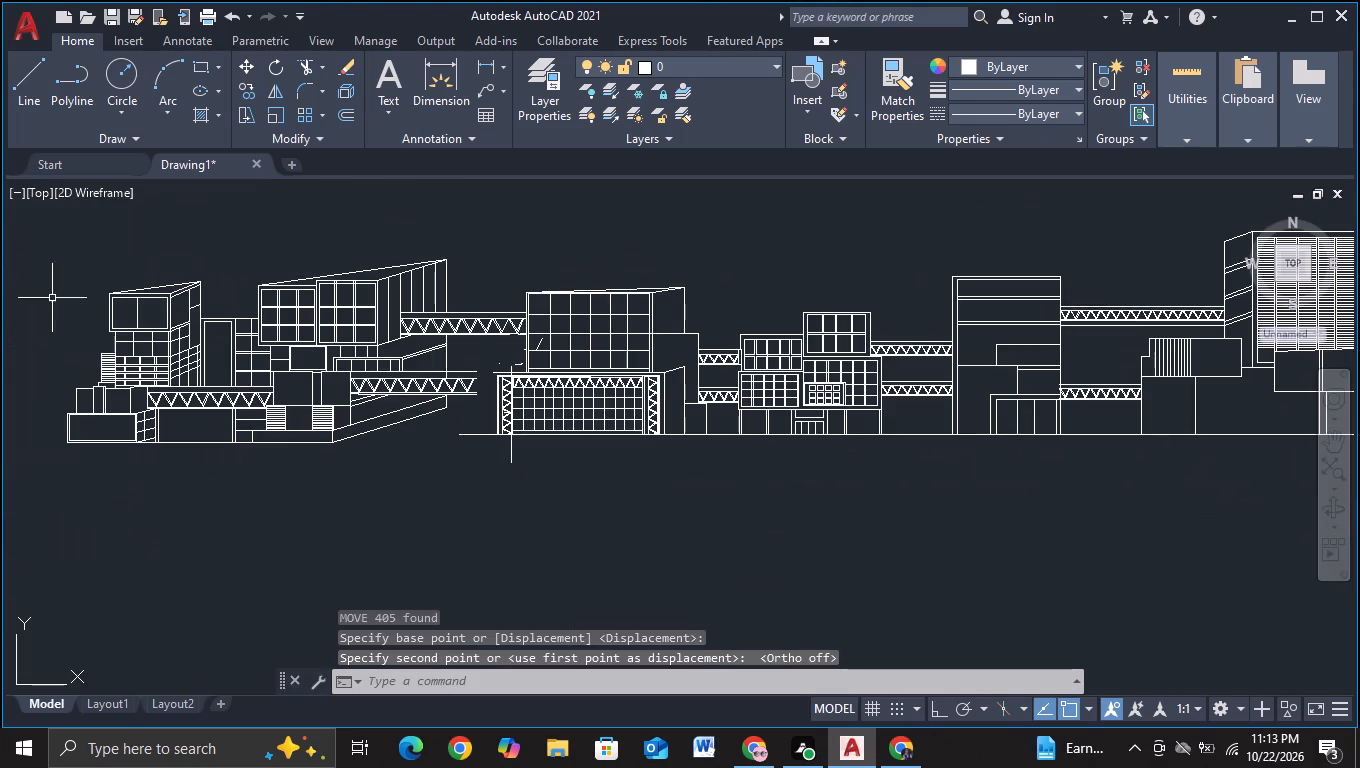
{"action": "left_click", "coordinate": [31, 106]}
{"action": "left_click", "coordinate": [332, 444]}
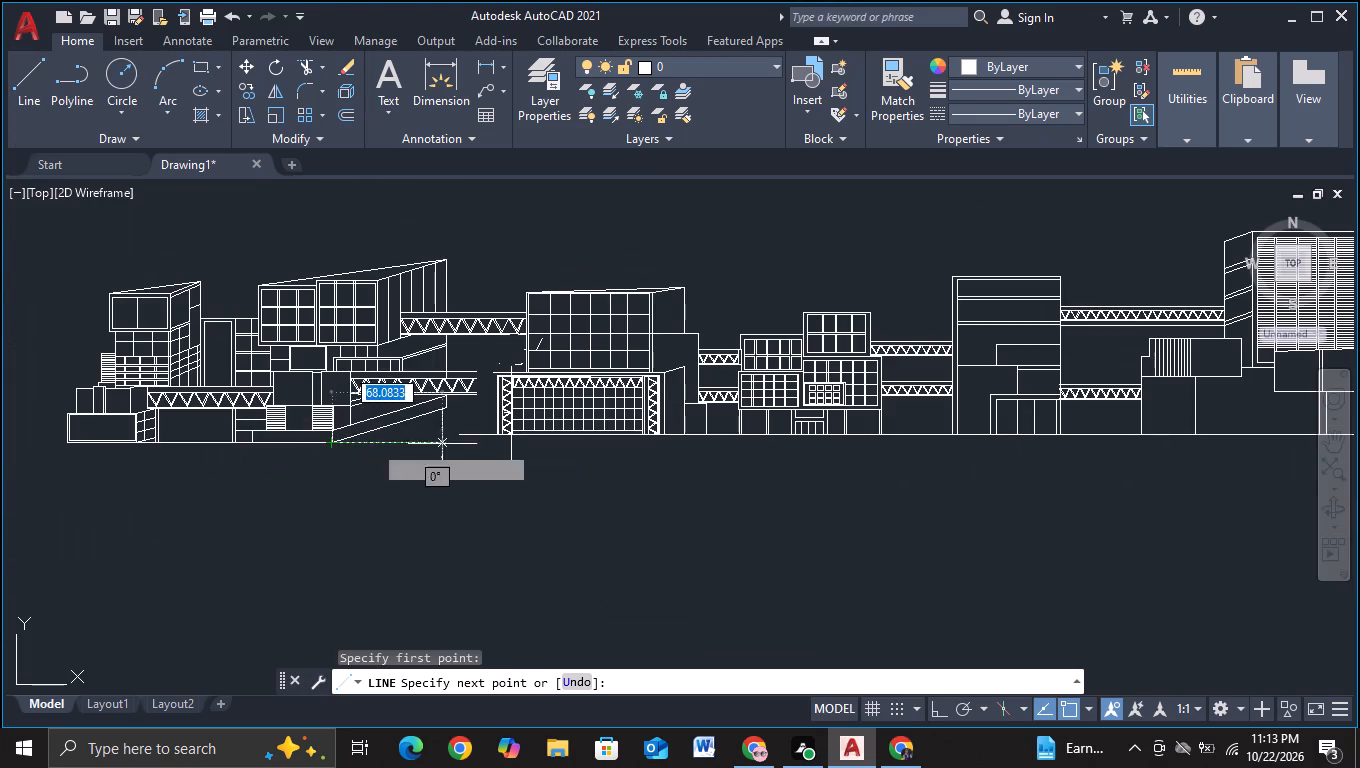
{"action": "scroll", "coordinate": [538, 442], "scroll_direction": "up", "scroll_amount": 1}
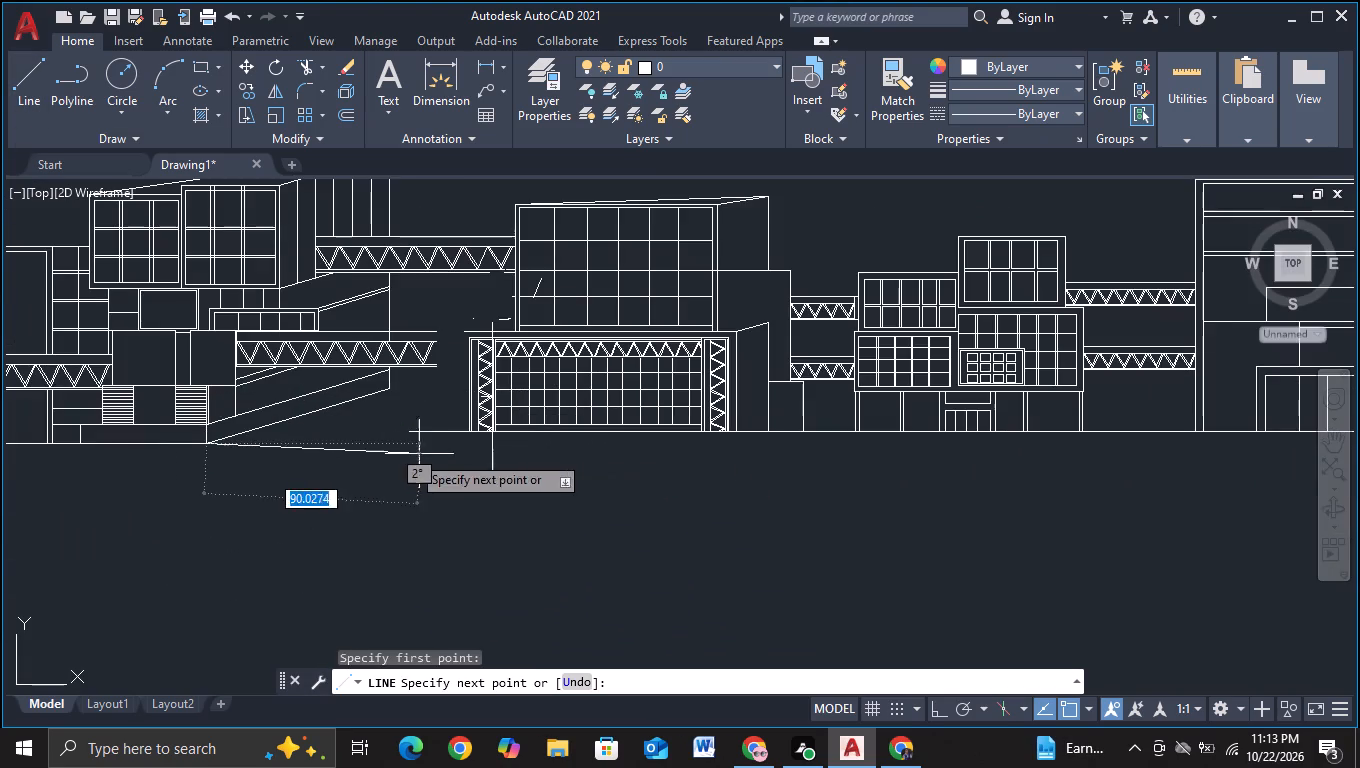
{"action": "scroll", "coordinate": [356, 423], "scroll_direction": "up", "scroll_amount": 1}
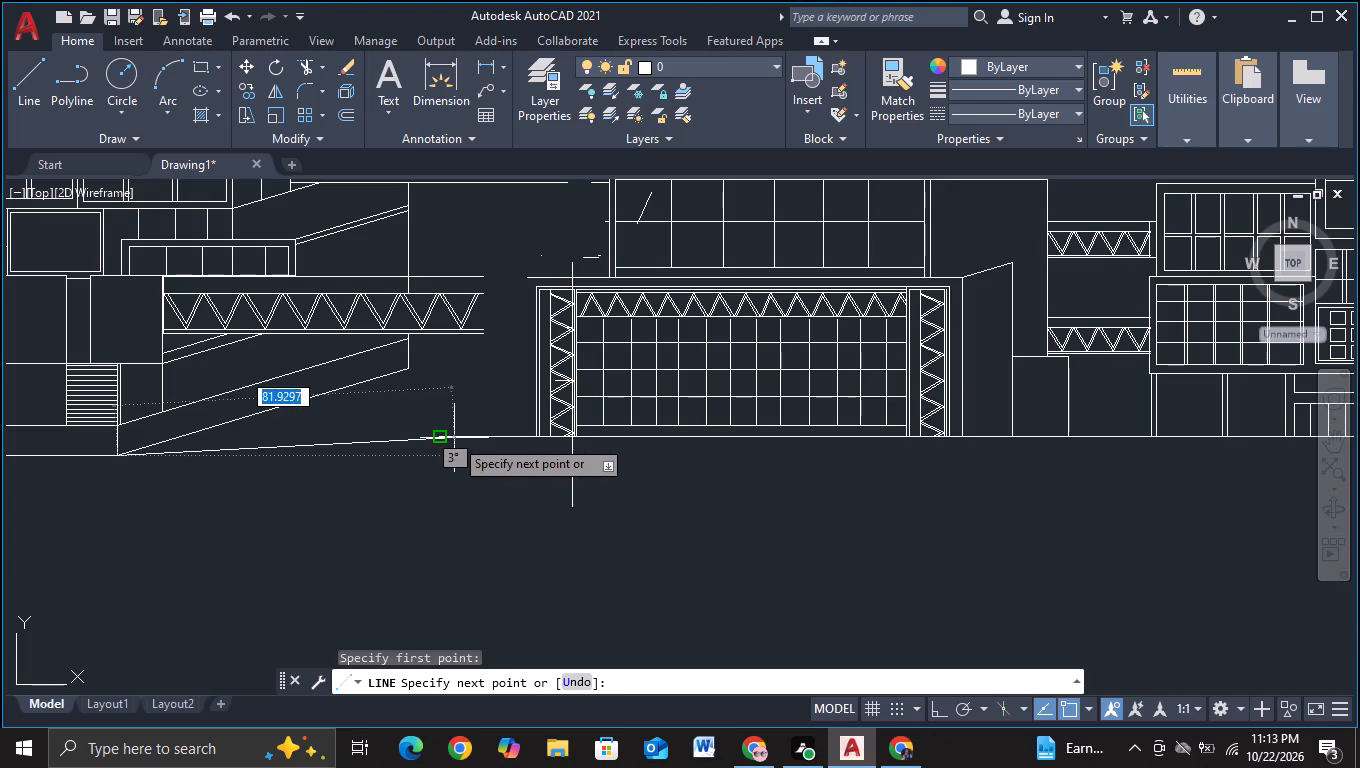
{"action": "left_click", "coordinate": [454, 438]}
{"action": "key", "text": "Escape"}
Delete the stray vertical line hanging below the ground line at the central building's left truss column.
{"action": "scroll", "coordinate": [442, 482], "scroll_direction": "down", "scroll_amount": 2}
{"action": "middle_click_drag", "start_coordinate": [428, 518], "coordinate": [495, 492]}
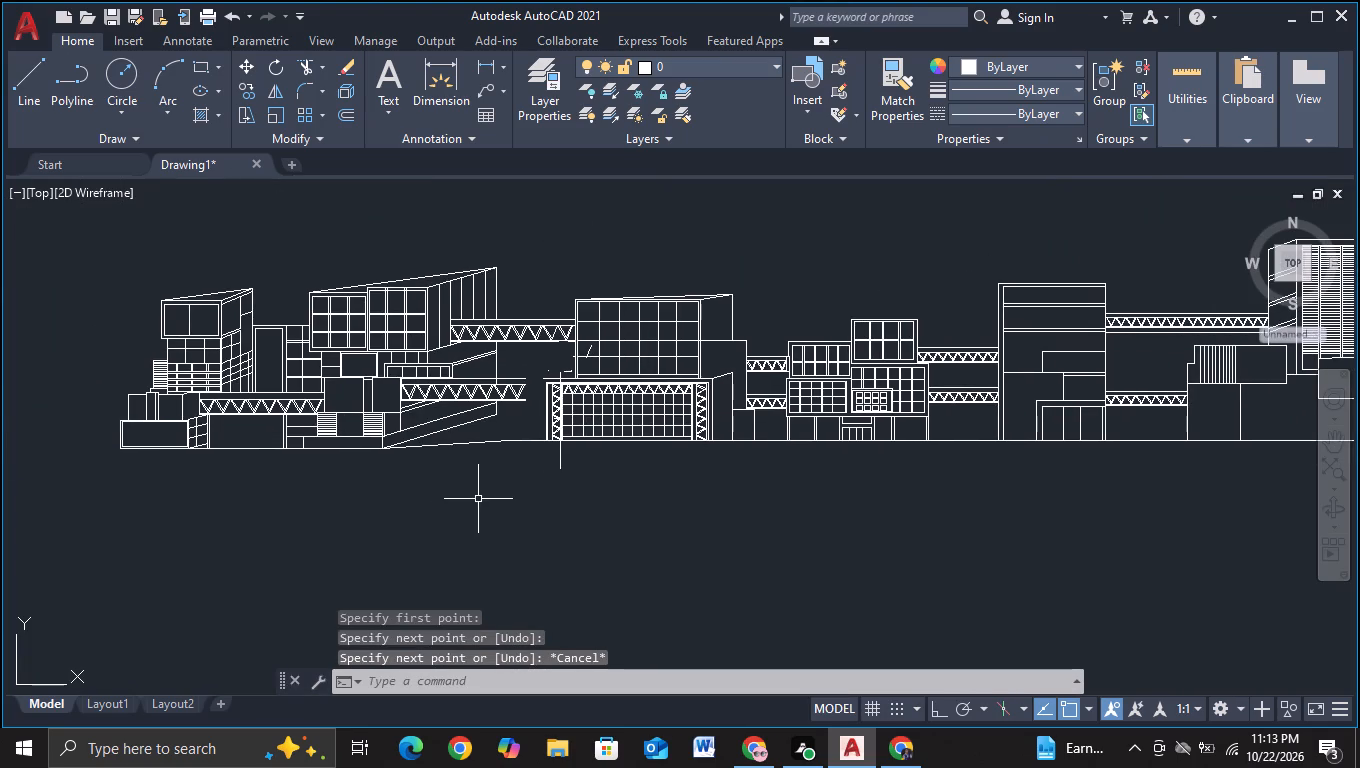
{"action": "scroll", "coordinate": [514, 499], "scroll_direction": "up", "scroll_amount": 1}
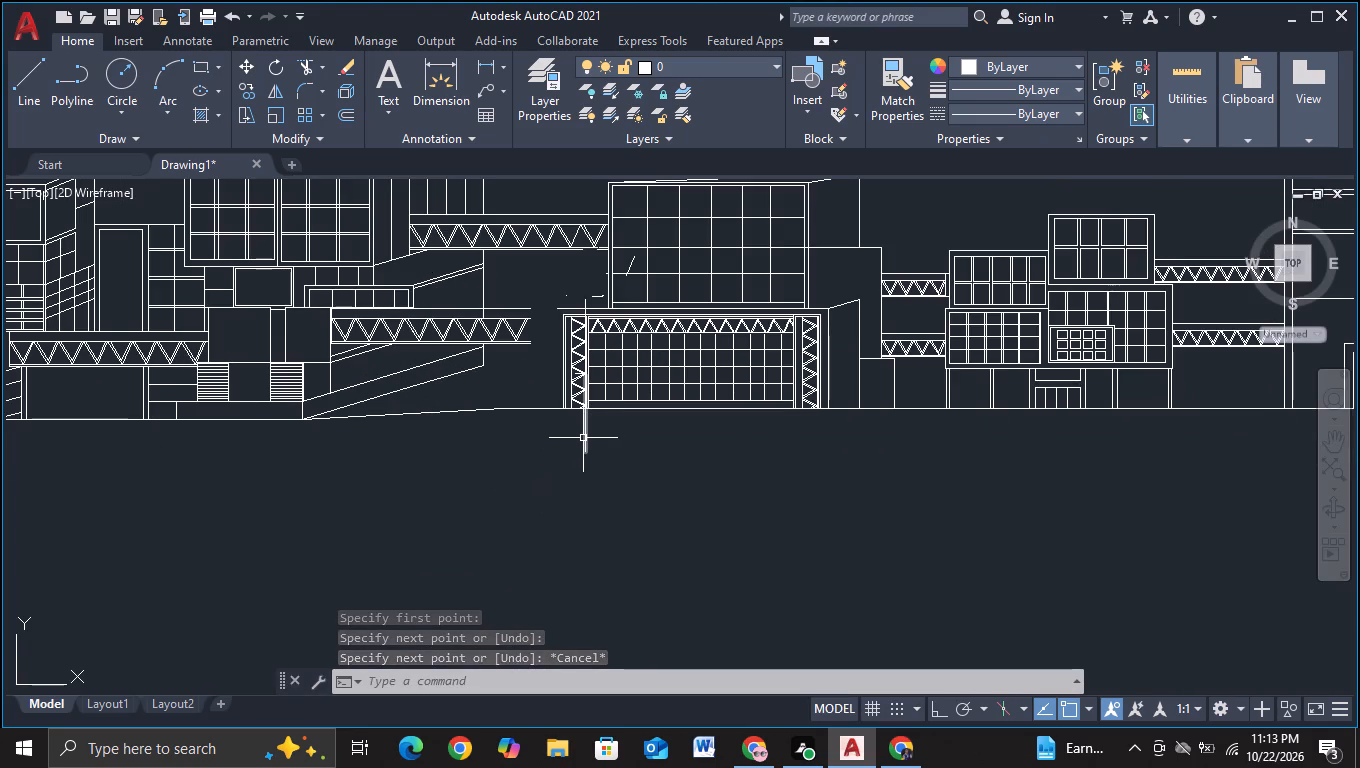
{"action": "left_click", "coordinate": [583, 438]}
{"action": "key", "text": "Delete"}
Trim the stray short horizontal line and the vertical line end overlapping the central building's left truss column.
{"action": "scroll", "coordinate": [583, 438], "scroll_direction": "up", "scroll_amount": 1}
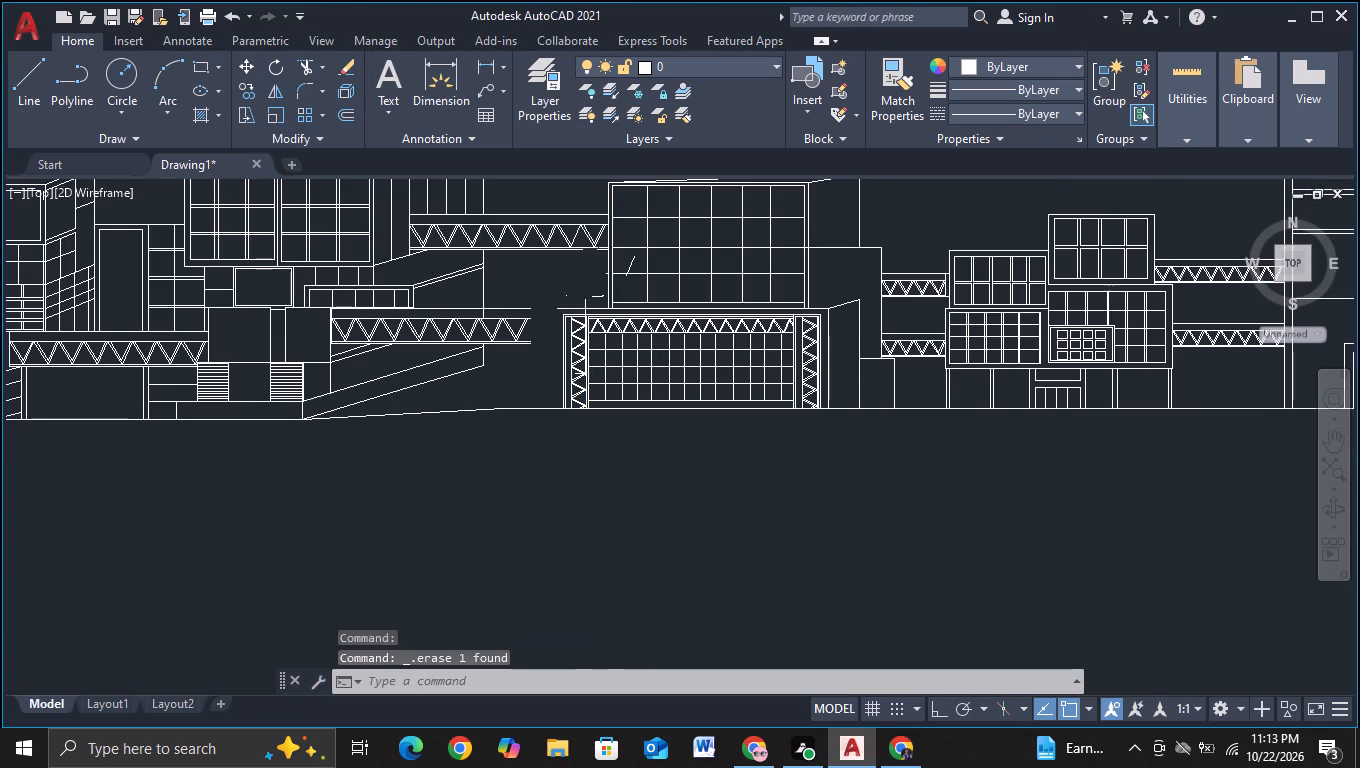
{"action": "middle_click_drag", "start_coordinate": [564, 502], "coordinate": [545, 562]}
{"action": "scroll", "coordinate": [506, 344], "scroll_direction": "up", "scroll_amount": 2}
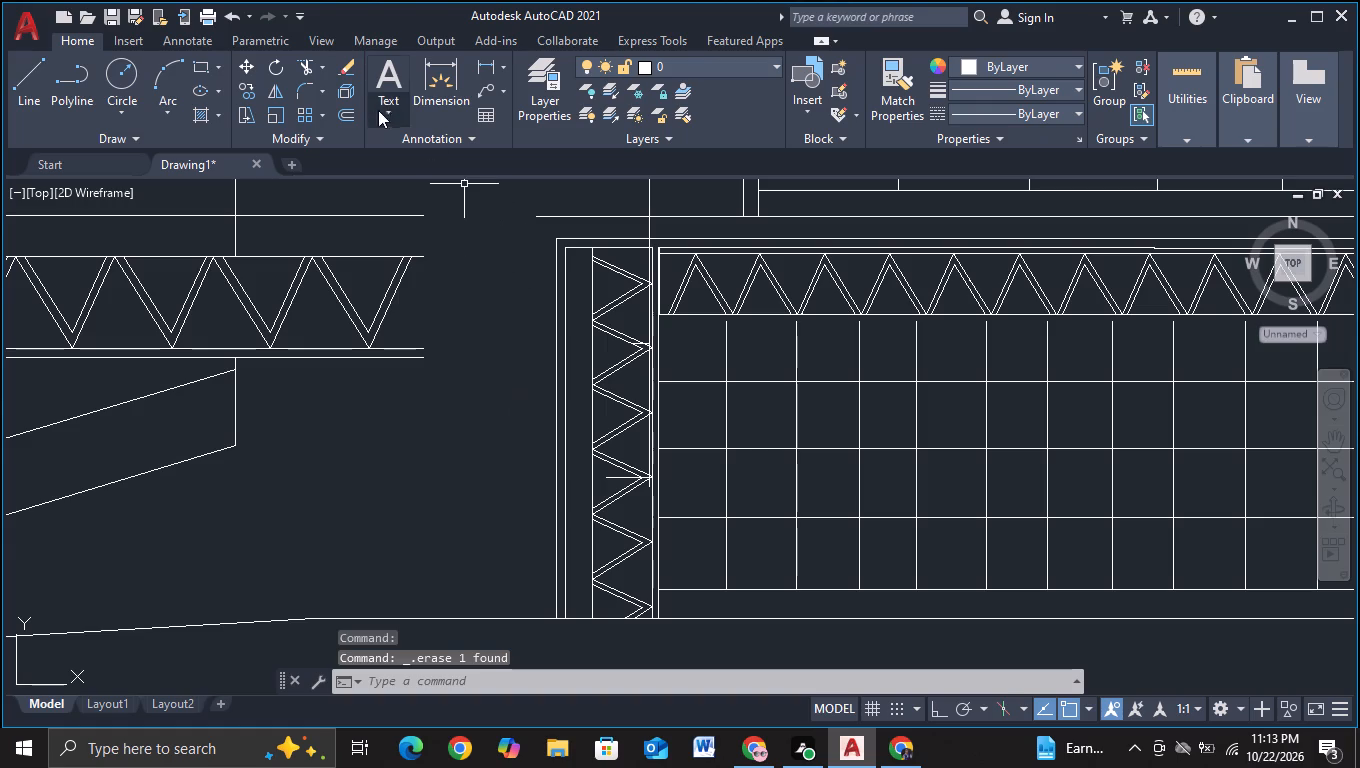
{"action": "left_click", "coordinate": [305, 67]}
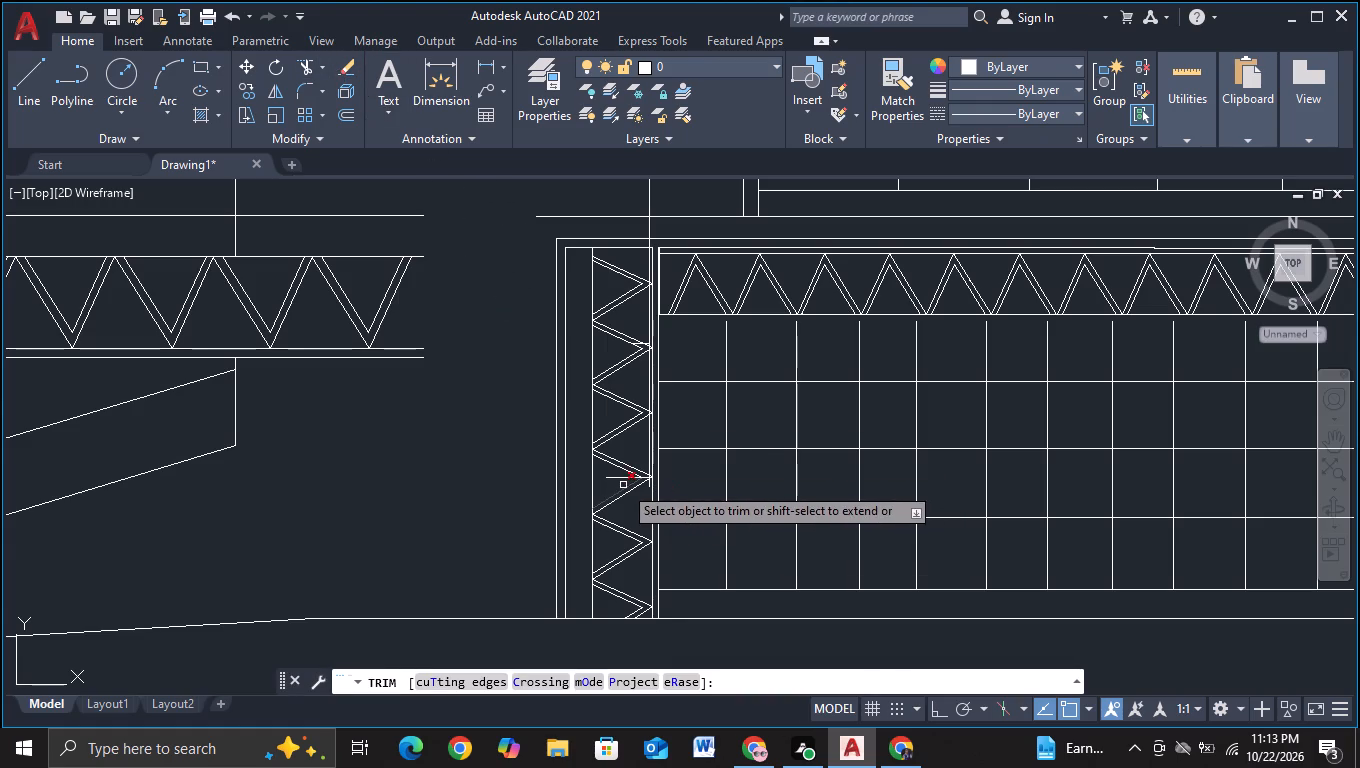
{"action": "left_click", "coordinate": [620, 480]}
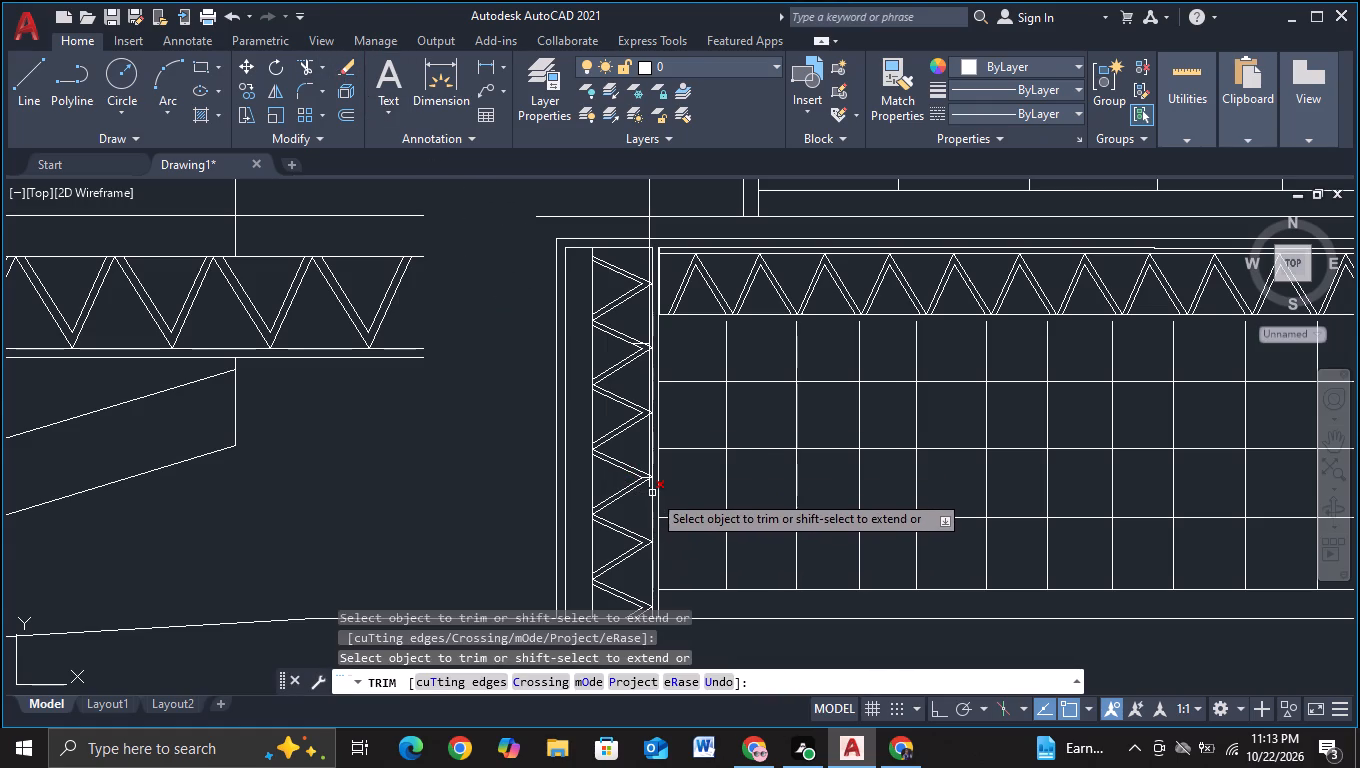
{"action": "scroll", "coordinate": [650, 490], "scroll_direction": "up", "scroll_amount": 2}
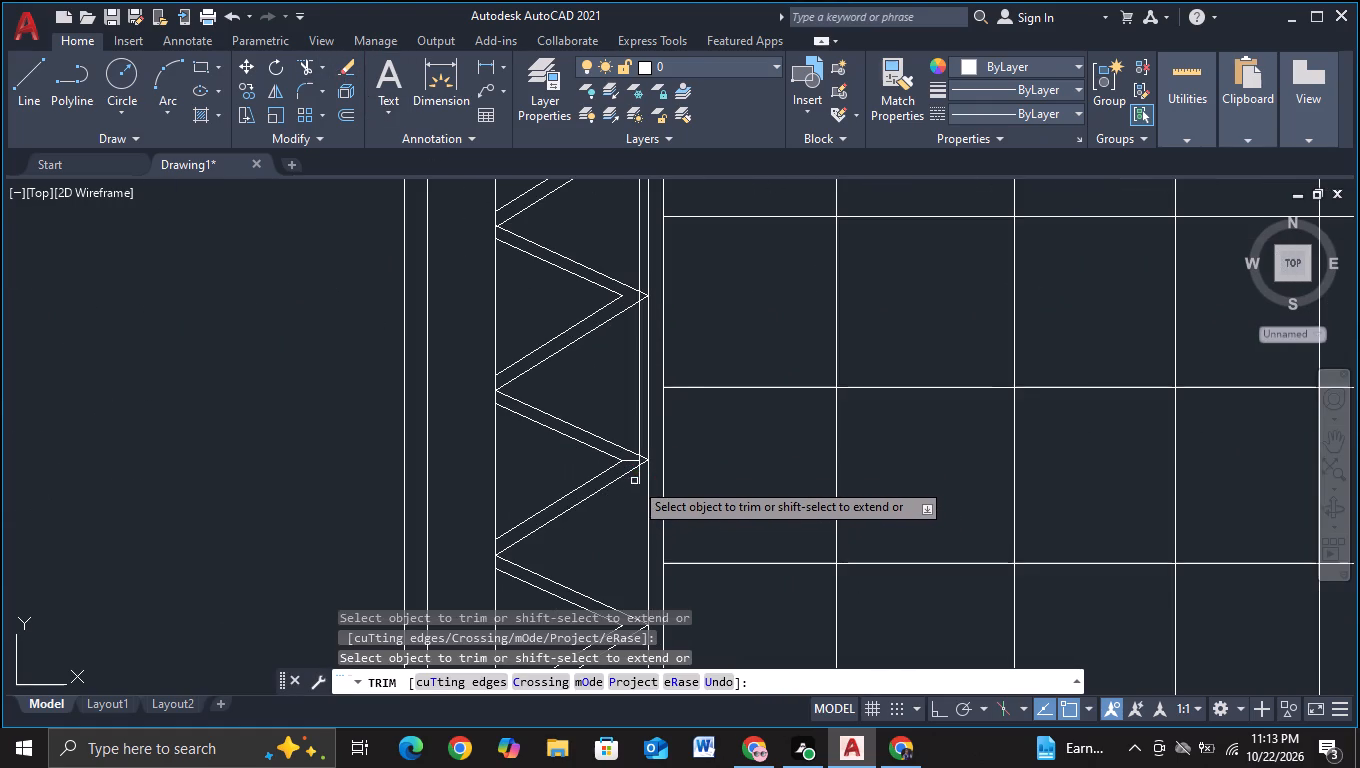
{"action": "left_click", "coordinate": [639, 479]}
{"action": "scroll", "coordinate": [633, 423], "scroll_direction": "down", "scroll_amount": 2}
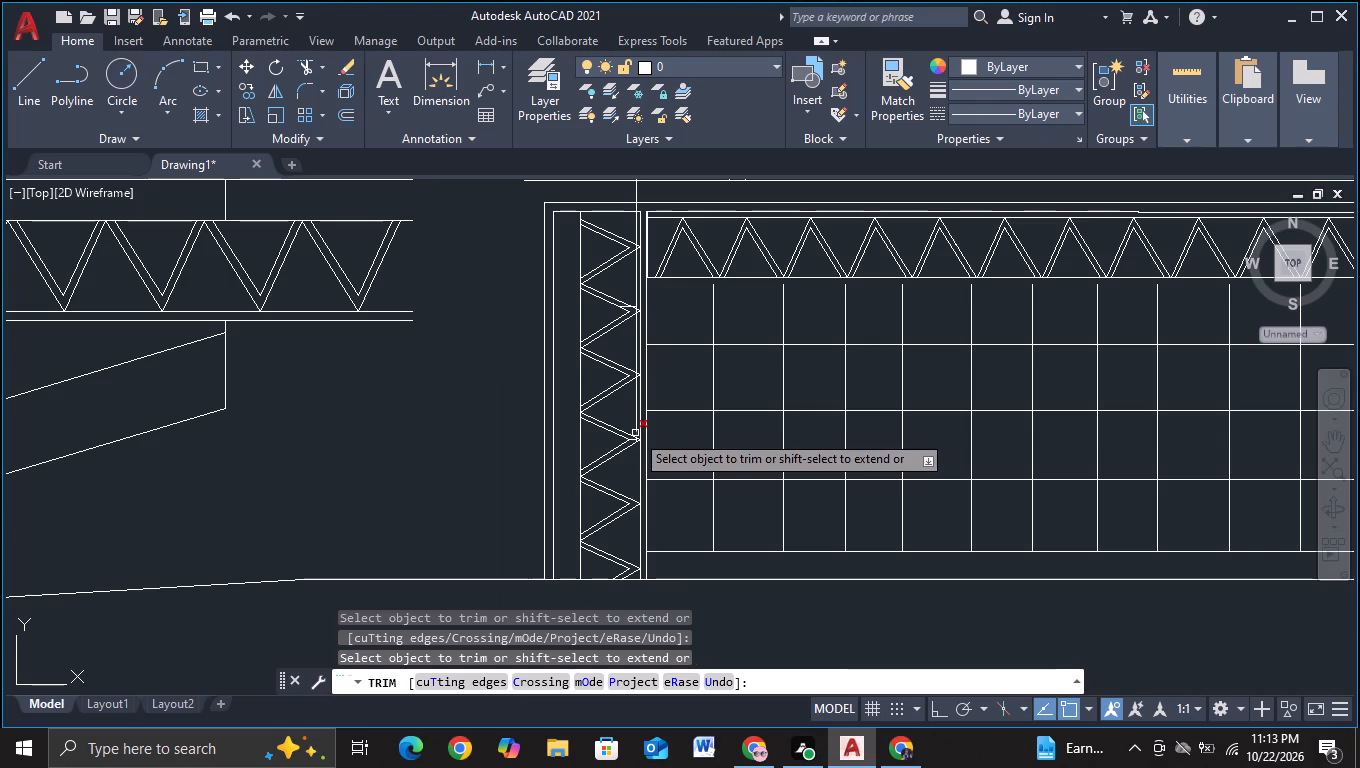
{"action": "key", "text": "Escape"}
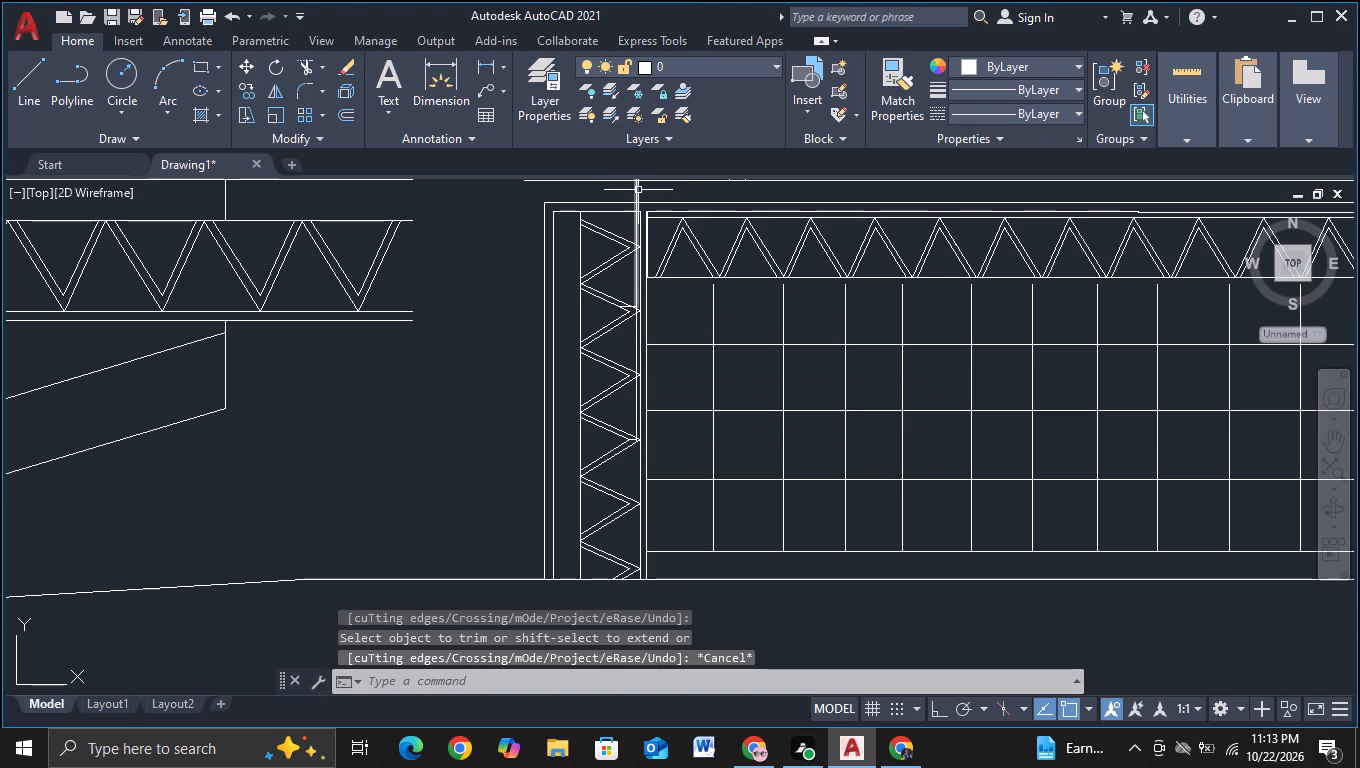
Delete the remaining stray vertical pieces and the short horizontal line at the central building's left truss column.
{"action": "left_click", "coordinate": [637, 190]}
{"action": "key", "text": "Delete"}
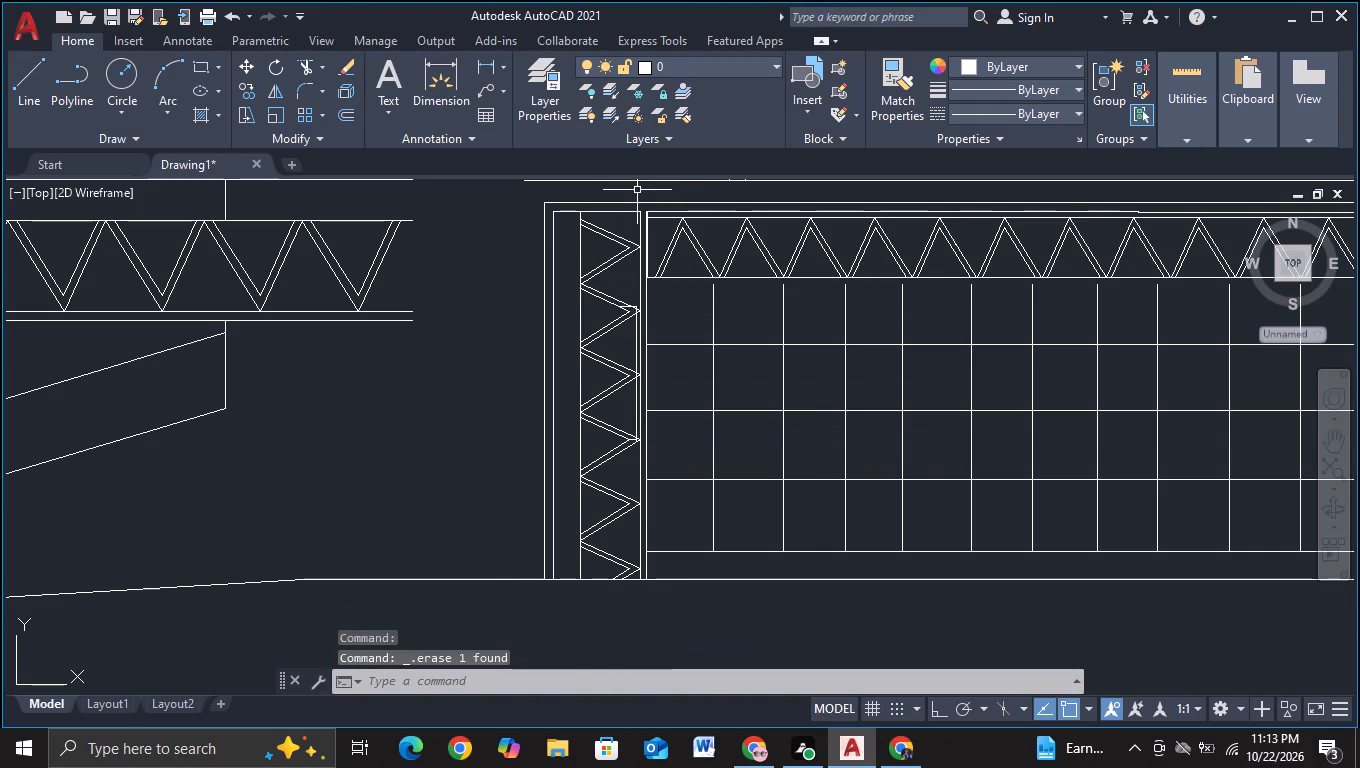
{"action": "scroll", "coordinate": [611, 301], "scroll_direction": "up", "scroll_amount": 3}
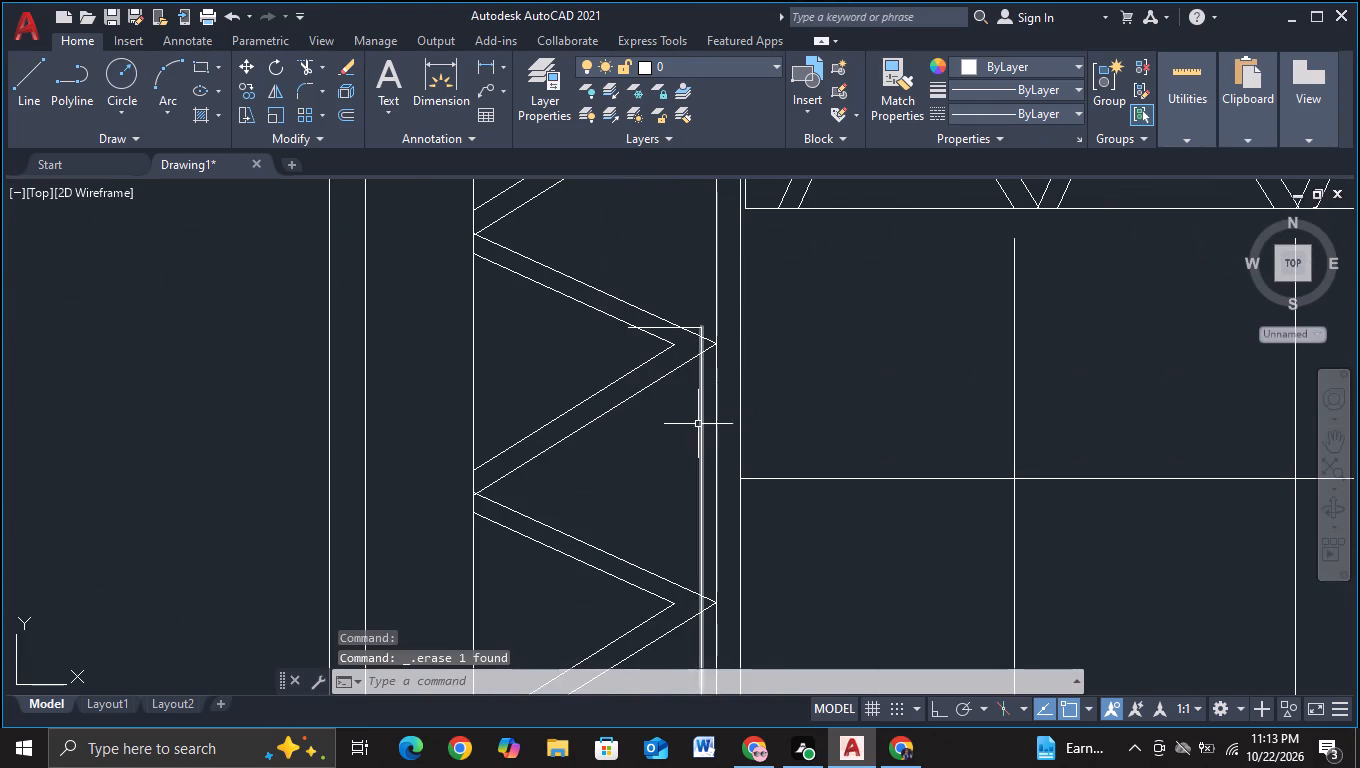
{"action": "left_click", "coordinate": [698, 424]}
{"action": "left_click", "coordinate": [701, 421]}
{"action": "left_click", "coordinate": [701, 421]}
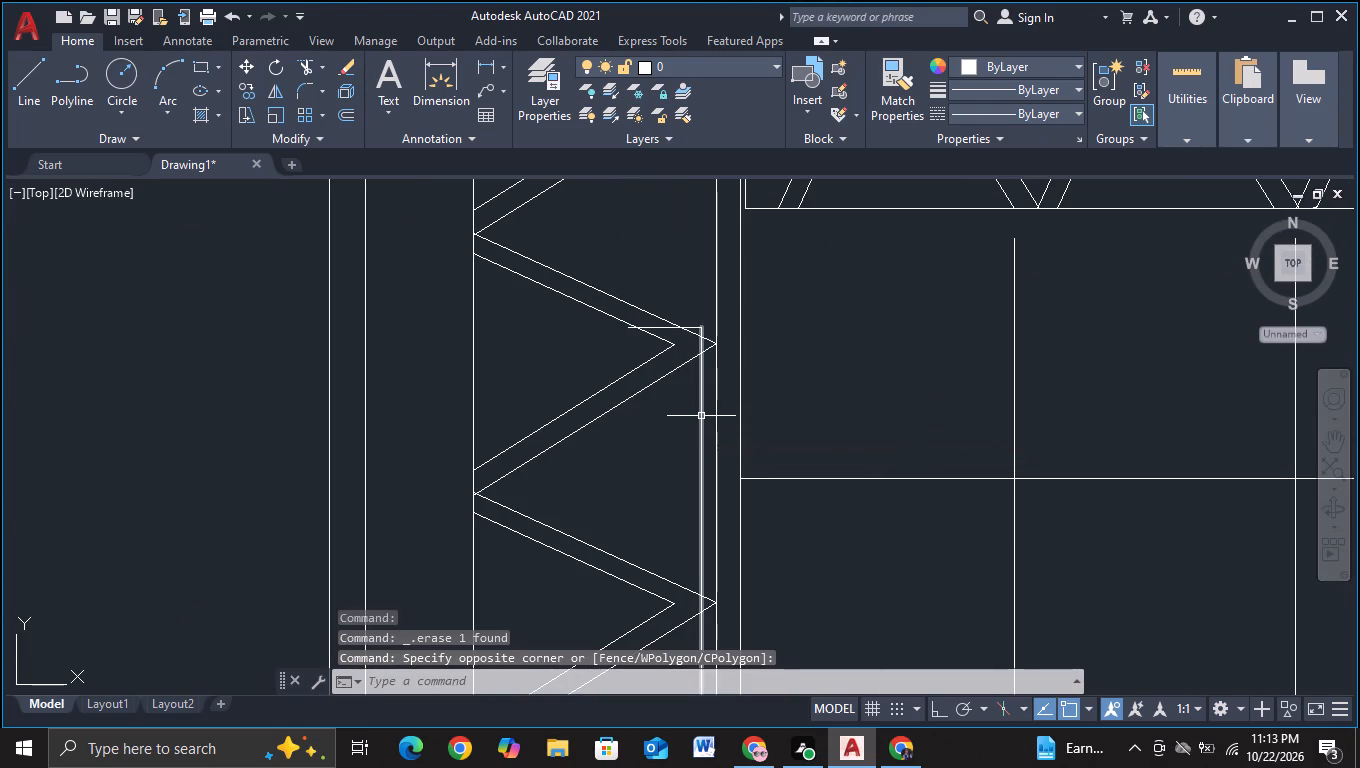
{"action": "left_click", "coordinate": [701, 411]}
{"action": "key", "text": "Delete"}
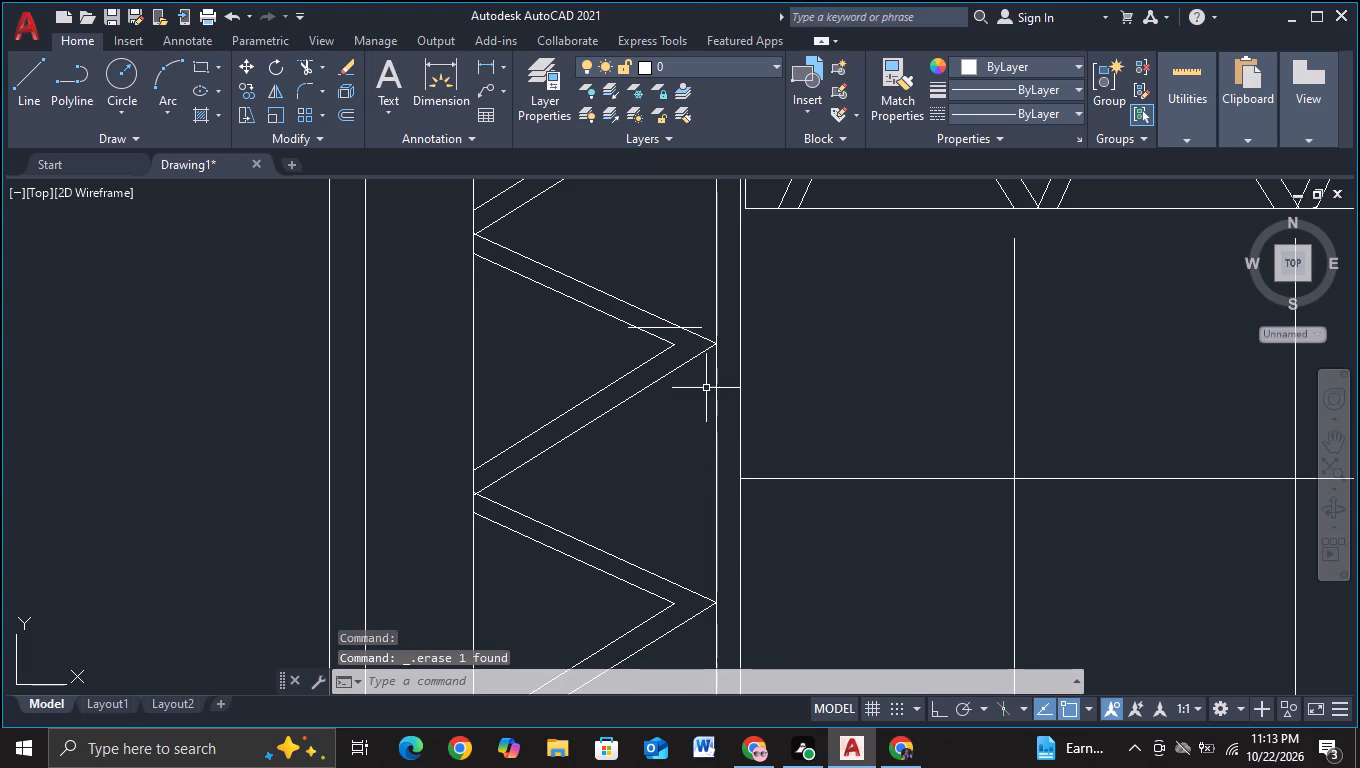
{"action": "left_click", "coordinate": [670, 326]}
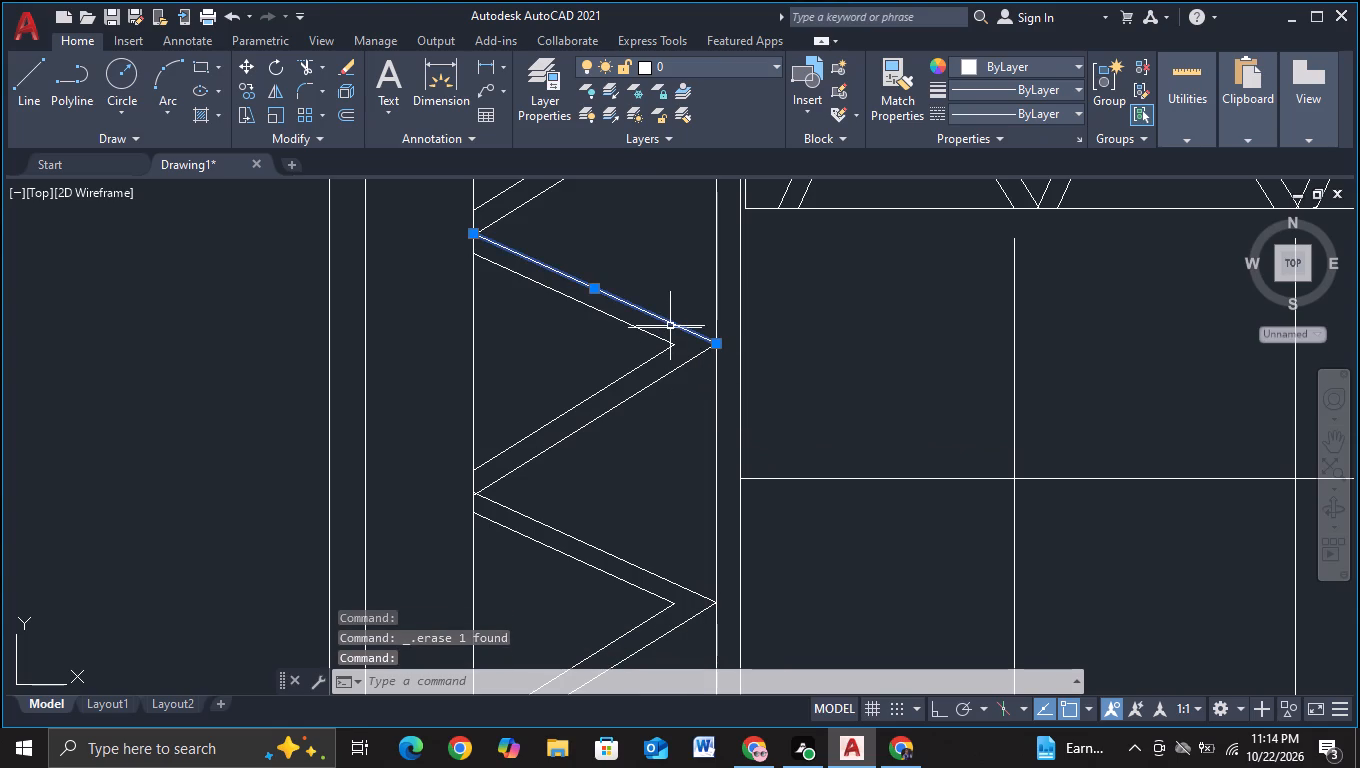
{"action": "key", "text": "Escape"}
{"action": "left_click", "coordinate": [666, 328]}
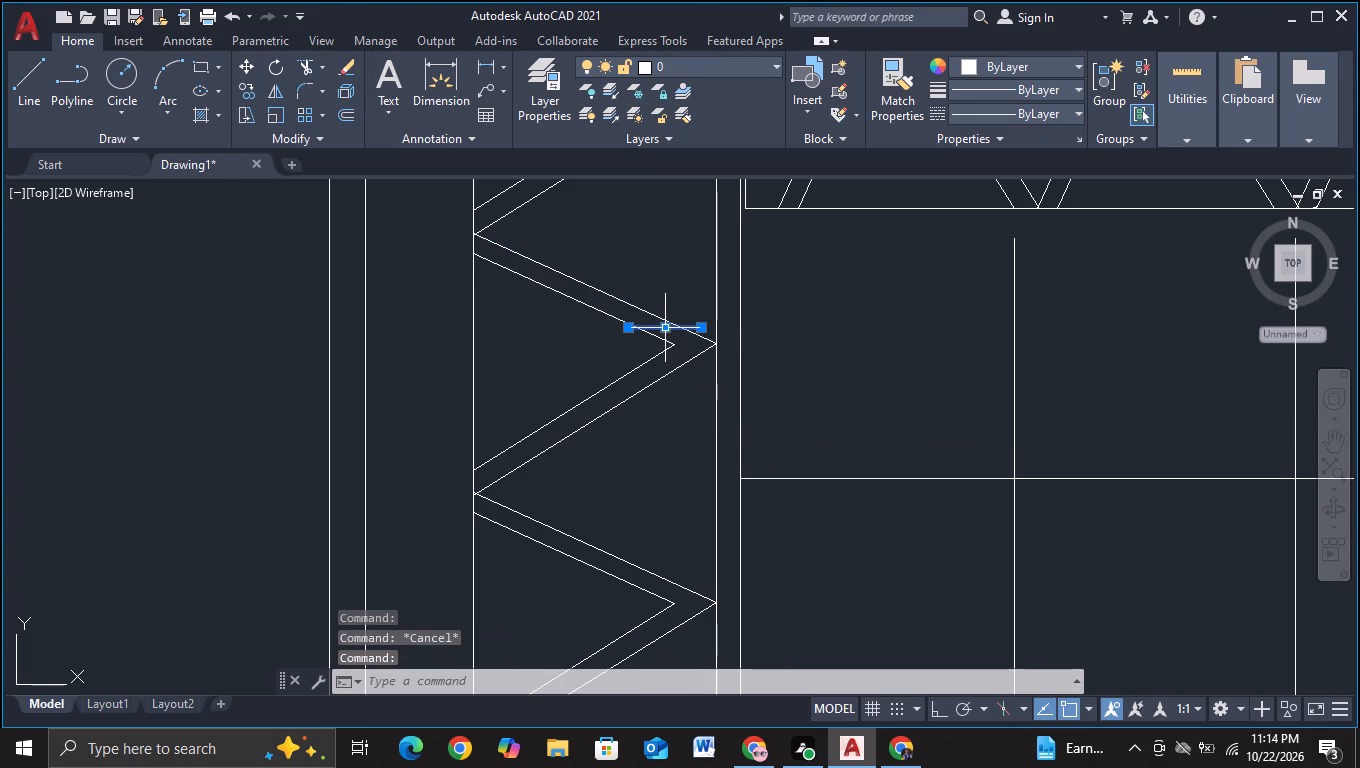
{"action": "key", "text": "Delete"}
{"action": "key", "text": "Escape"}
{"action": "scroll", "coordinate": [666, 328], "scroll_direction": "down", "scroll_amount": 3}
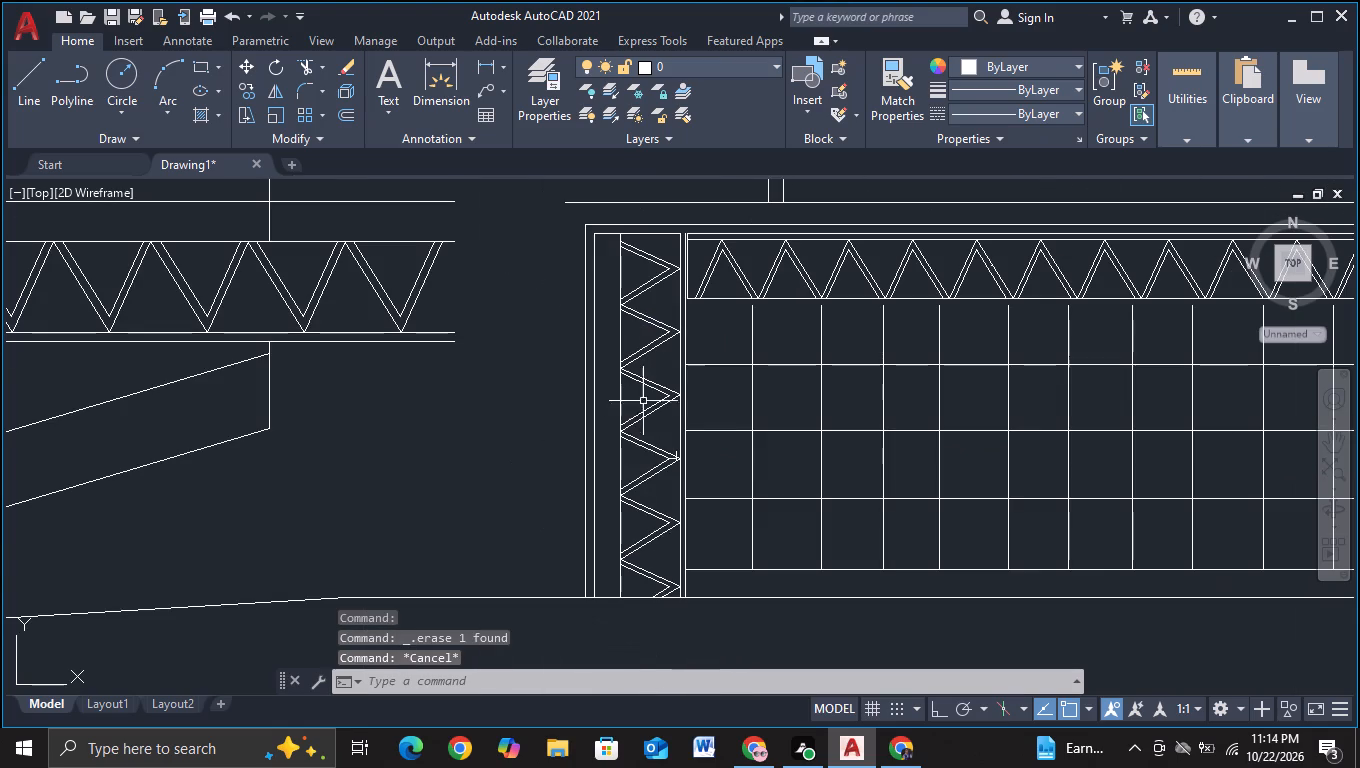
Delete the stray line fragments beside the central building's left wall and the slanted line in its upper window grid.
{"action": "scroll", "coordinate": [459, 379], "scroll_direction": "down", "scroll_amount": 3}
{"action": "middle_click_drag", "start_coordinate": [461, 389], "coordinate": [936, 432]}
{"action": "scroll", "coordinate": [695, 395], "scroll_direction": "up", "scroll_amount": 2}
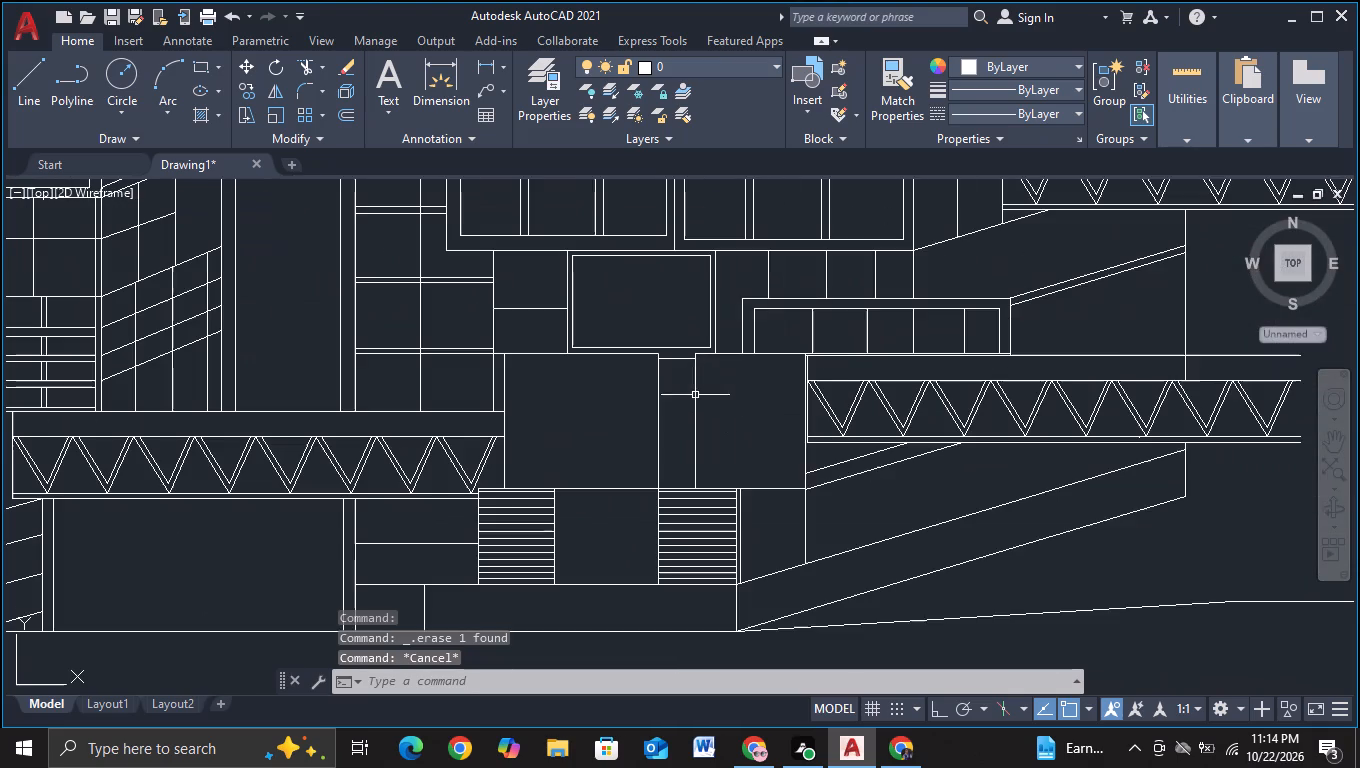
{"action": "middle_click_drag", "start_coordinate": [903, 486], "coordinate": [887, 409]}
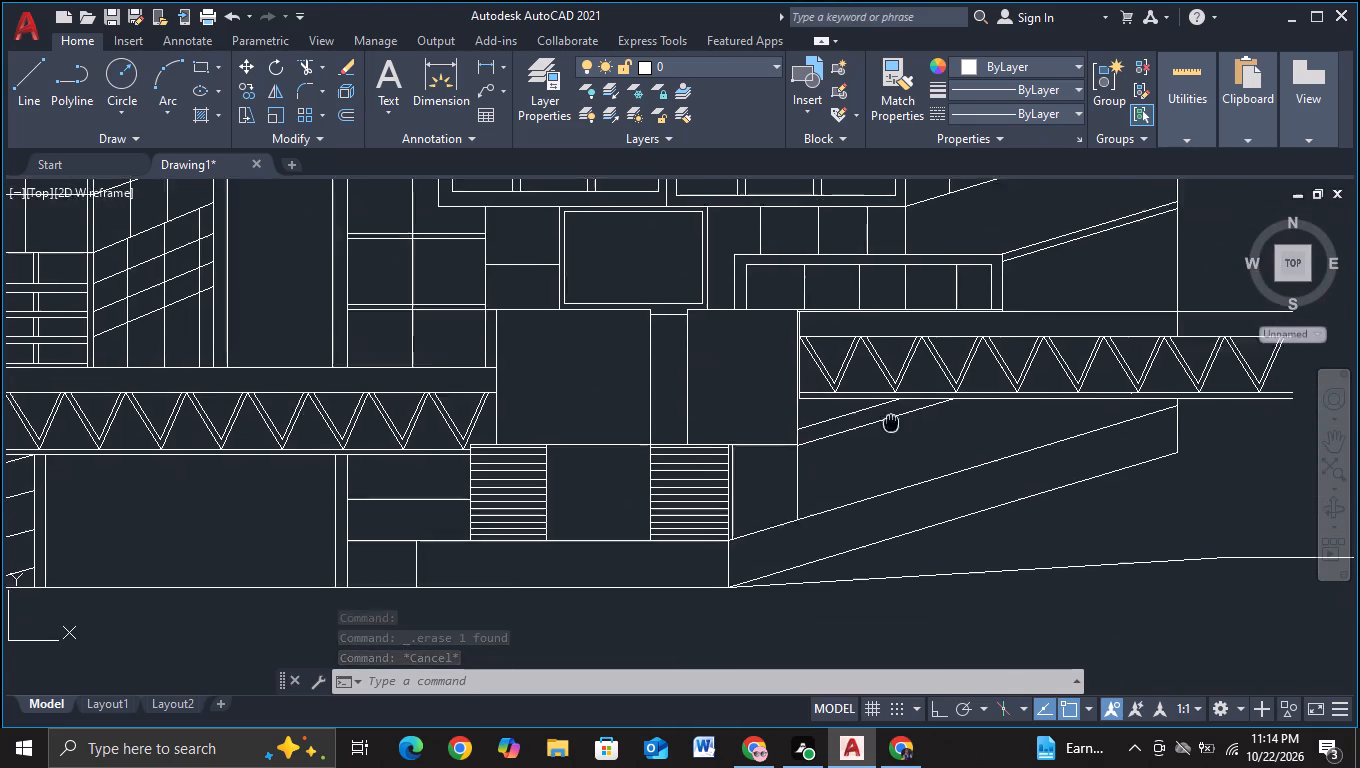
{"action": "middle_click_drag", "start_coordinate": [887, 409], "coordinate": [374, 524]}
{"action": "scroll", "coordinate": [498, 435], "scroll_direction": "down", "scroll_amount": 1}
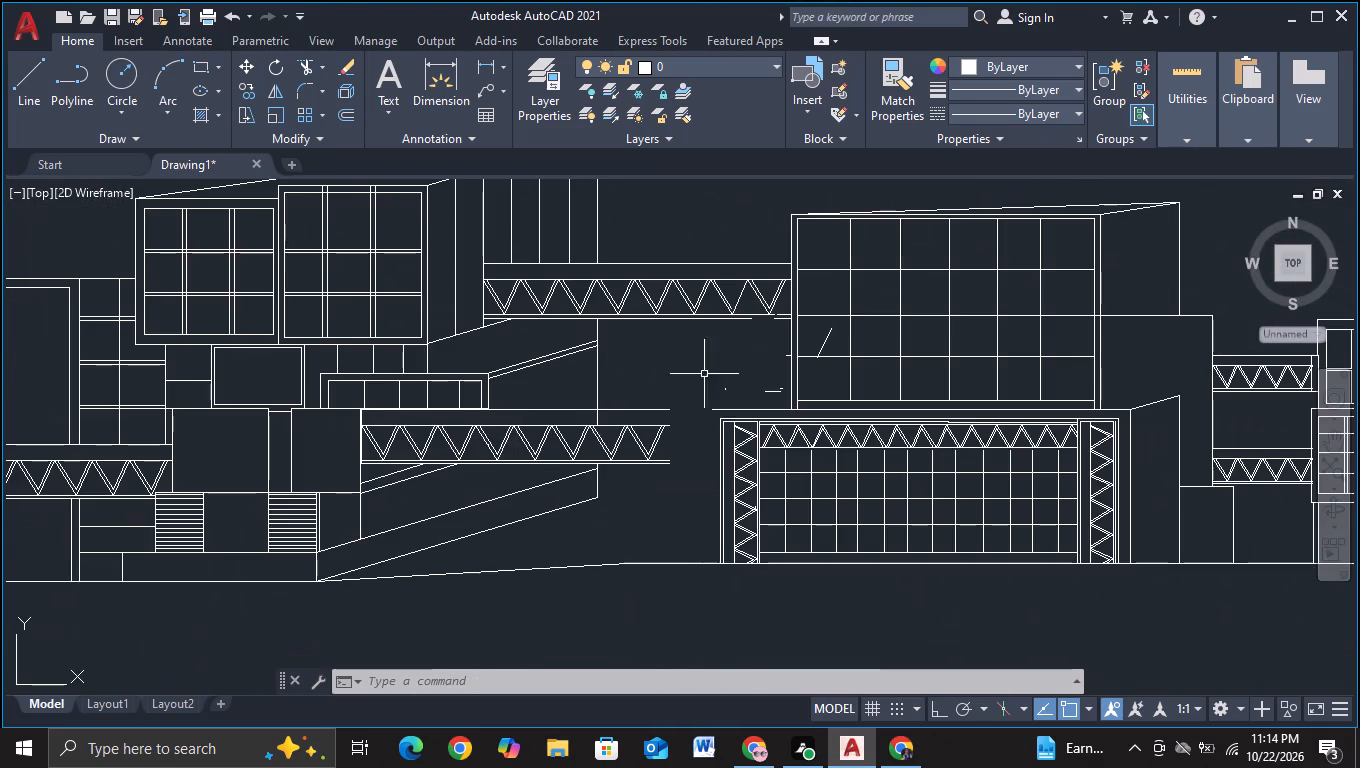
{"action": "middle_click_drag", "start_coordinate": [748, 375], "coordinate": [467, 383]}
{"action": "scroll", "coordinate": [466, 384], "scroll_direction": "up", "scroll_amount": 2}
{"action": "left_click_drag", "start_coordinate": [556, 393], "coordinate": [529, 438]}
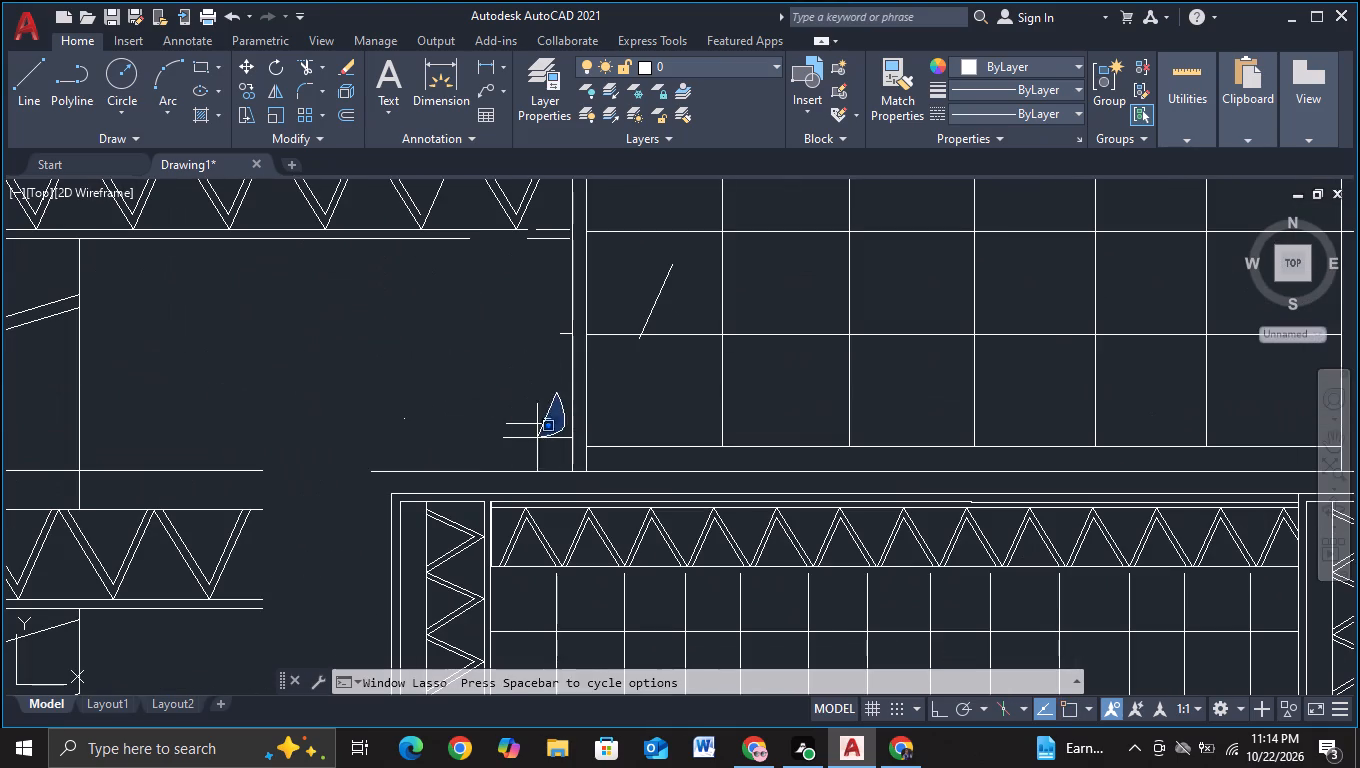
{"action": "left_click_drag", "start_coordinate": [529, 438], "coordinate": [319, 391]}
{"action": "left_click_drag", "start_coordinate": [459, 400], "coordinate": [363, 422]}
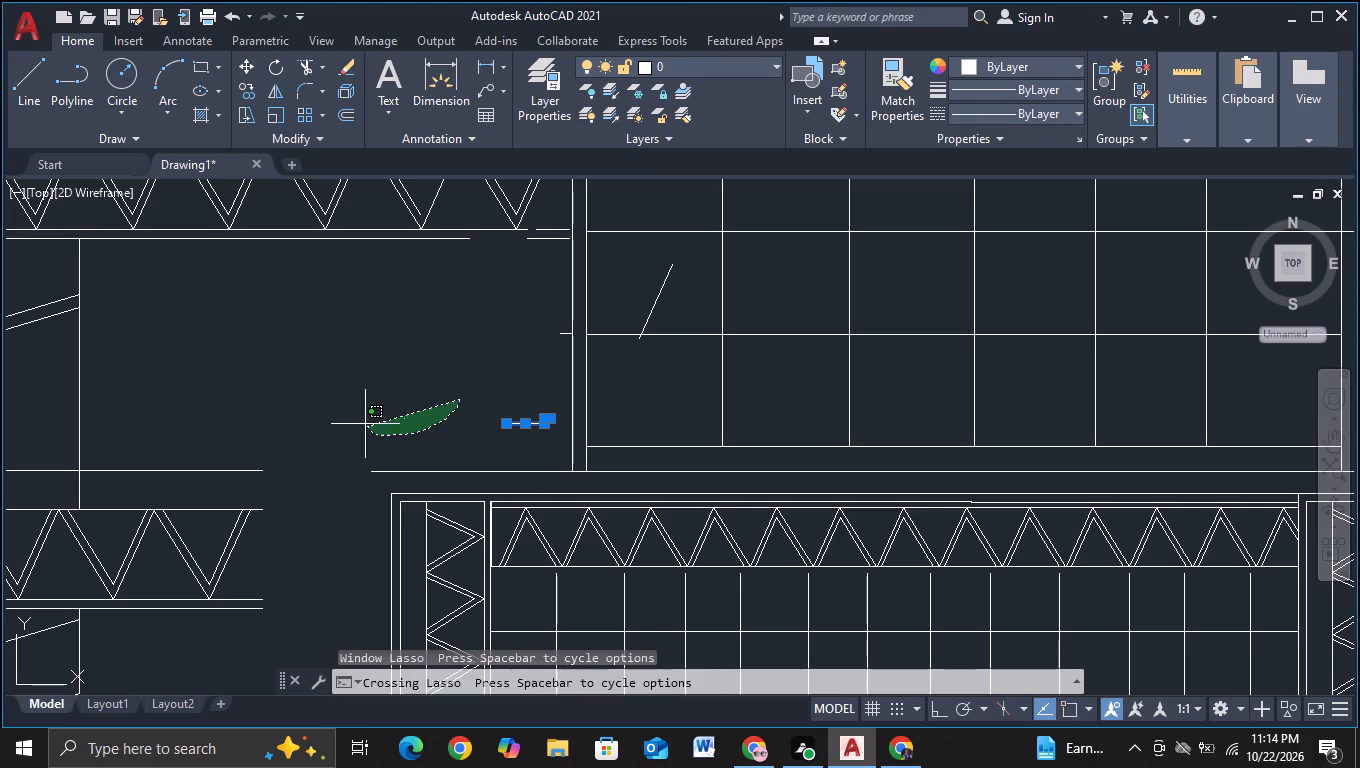
{"action": "left_click_drag", "start_coordinate": [363, 422], "coordinate": [356, 388]}
{"action": "left_click_drag", "start_coordinate": [689, 288], "coordinate": [619, 287]}
{"action": "left_click", "coordinate": [566, 333]}
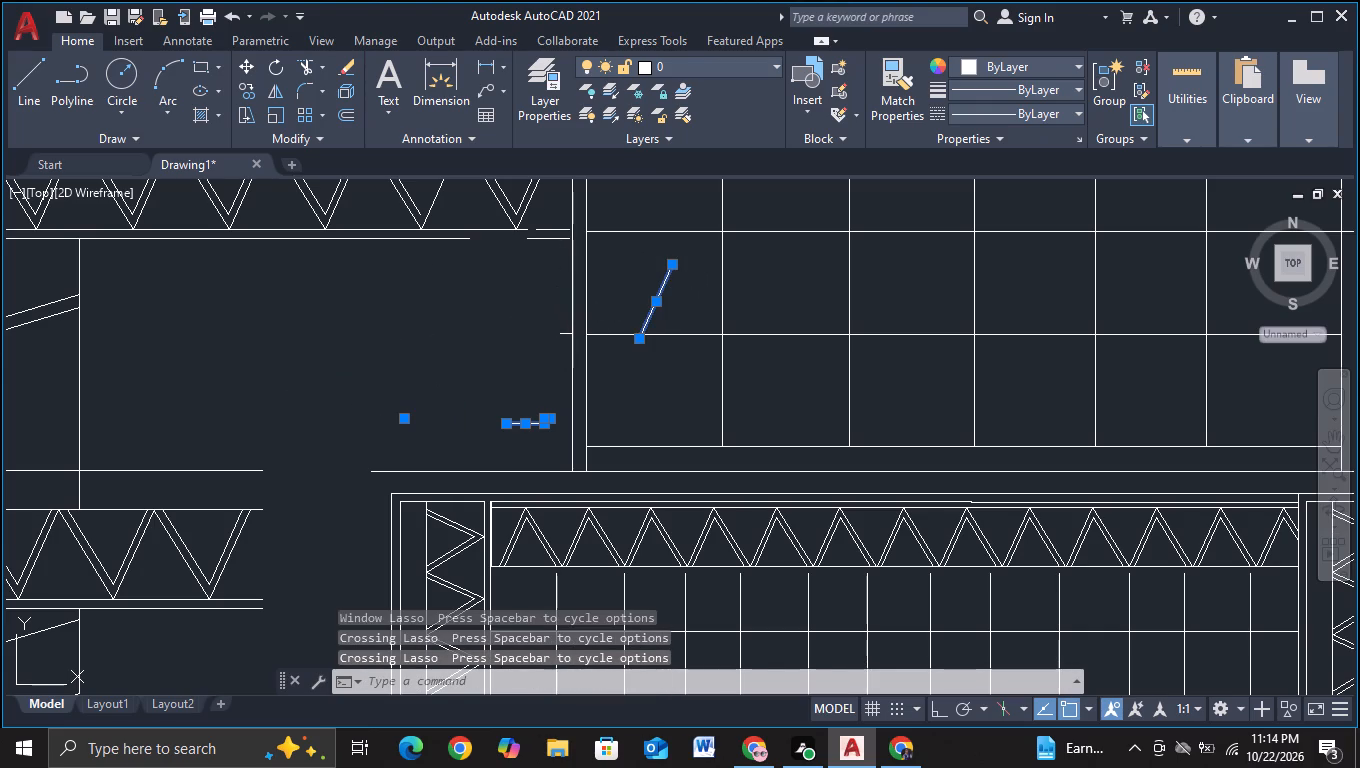
{"action": "key", "text": "Delete"}
{"action": "scroll", "coordinate": [563, 337], "scroll_direction": "down", "scroll_amount": 2}
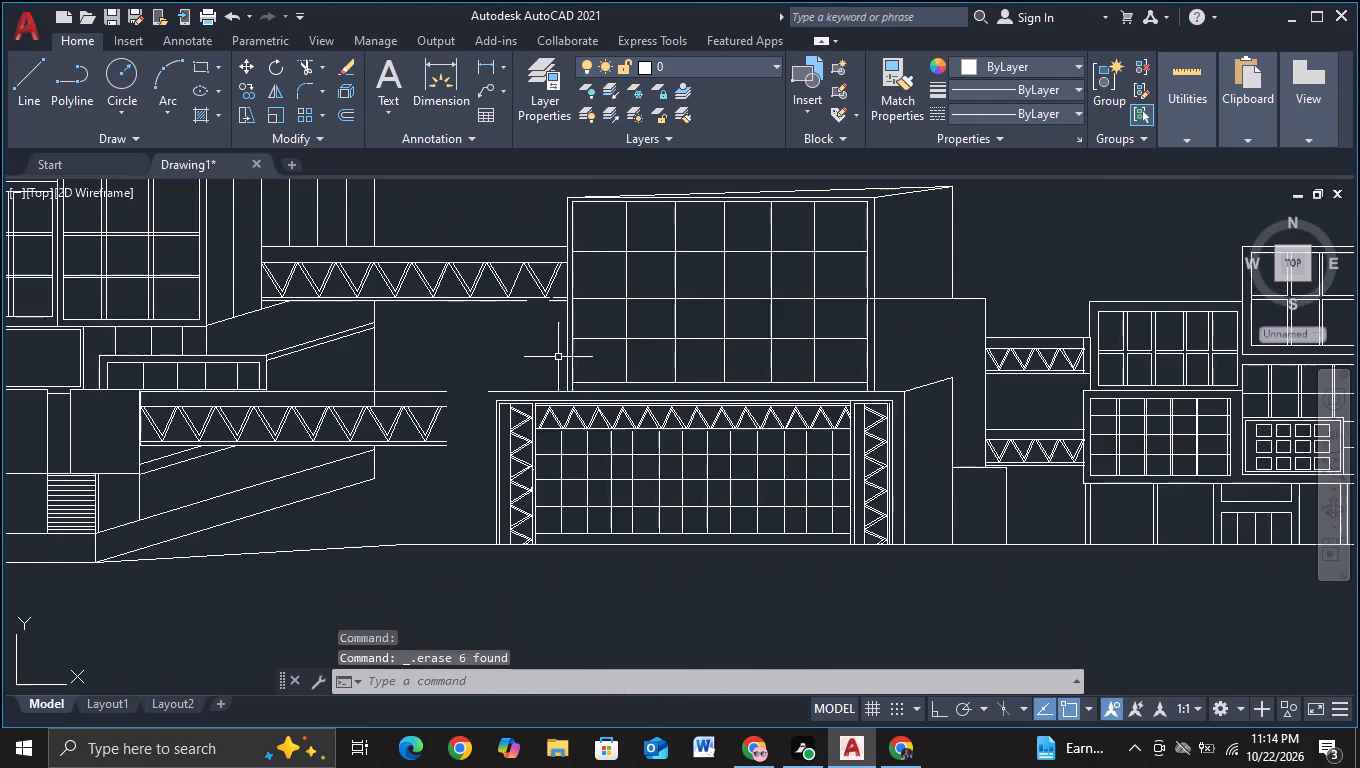
{"action": "key", "text": "Escape"}
Extend the lower truss bridge's top and bottom horizontal lines to the central building's left side.
{"action": "middle_click_drag", "start_coordinate": [521, 379], "coordinate": [563, 287]}
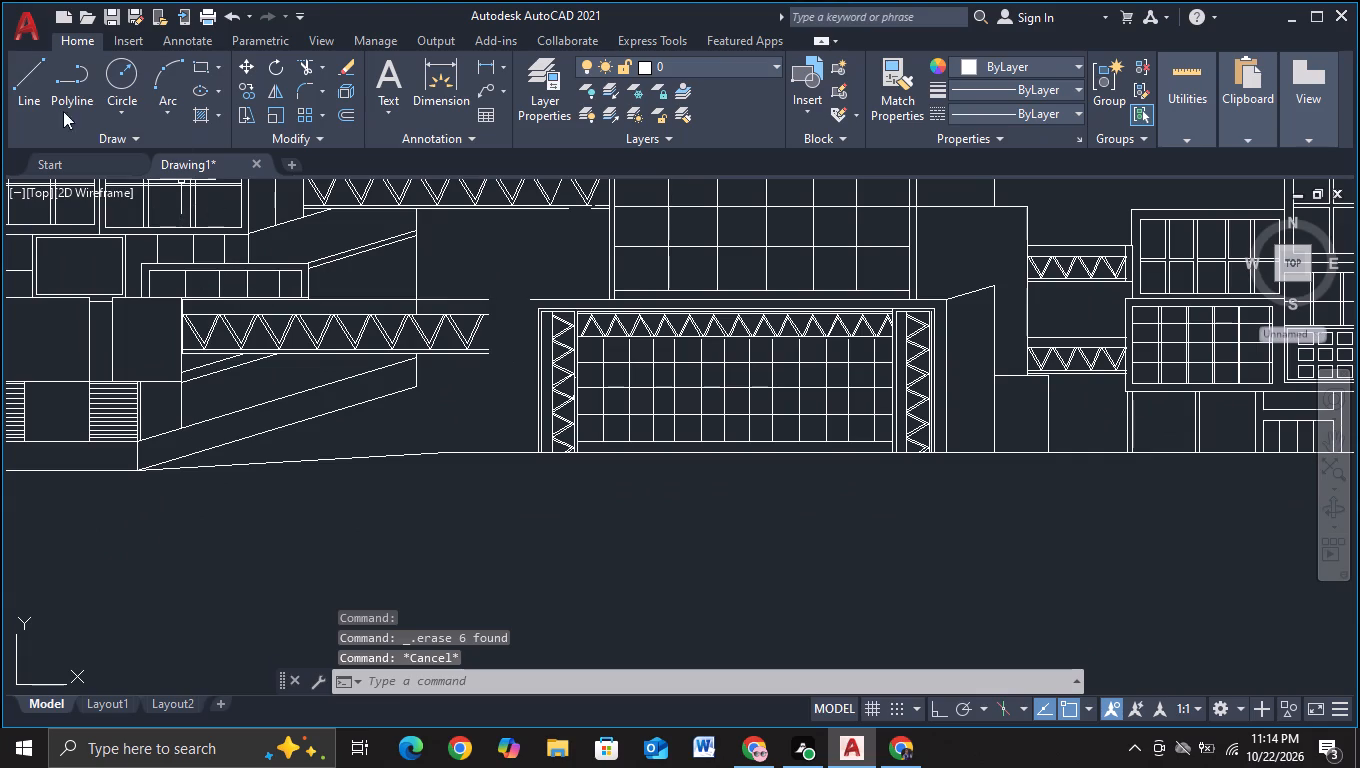
{"action": "key", "text": "e"}
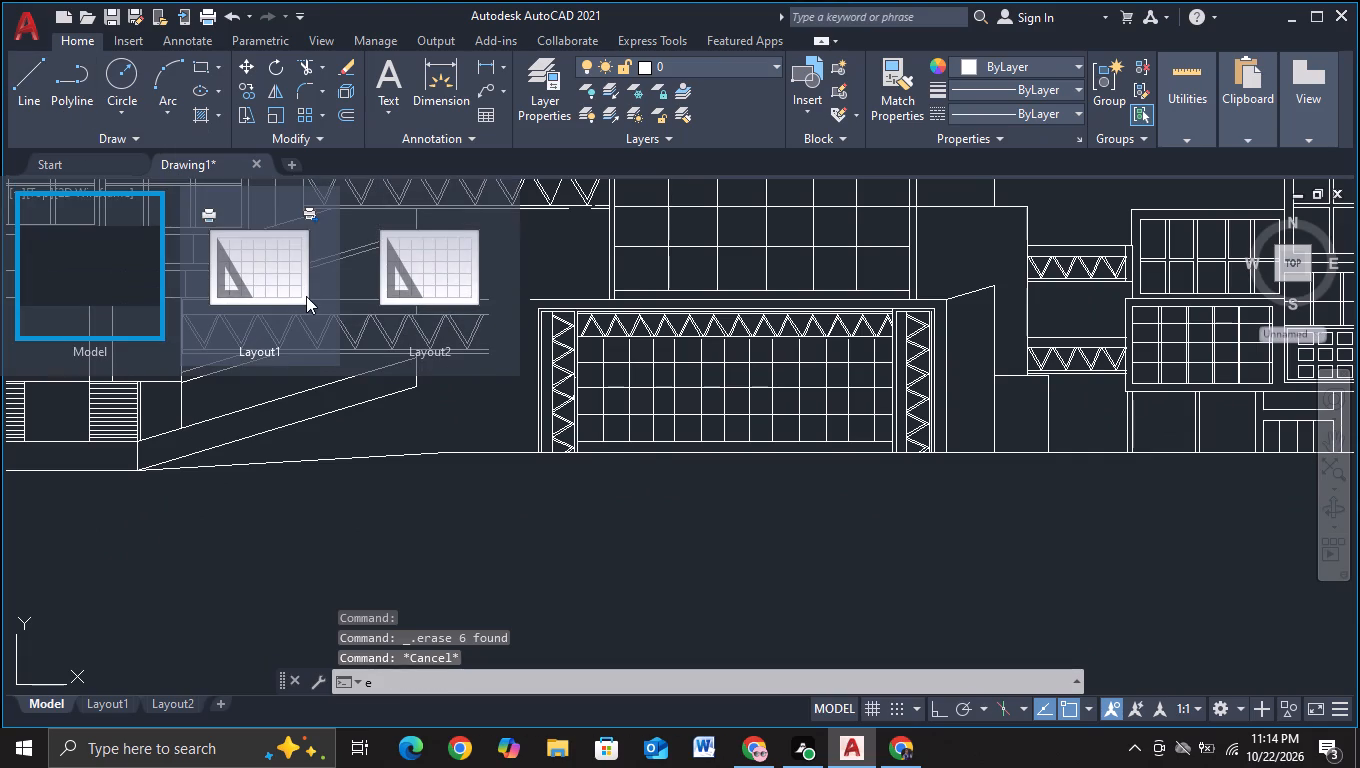
{"action": "key", "text": "Escape"}
{"action": "middle_click_drag", "start_coordinate": [394, 523], "coordinate": [442, 523]}
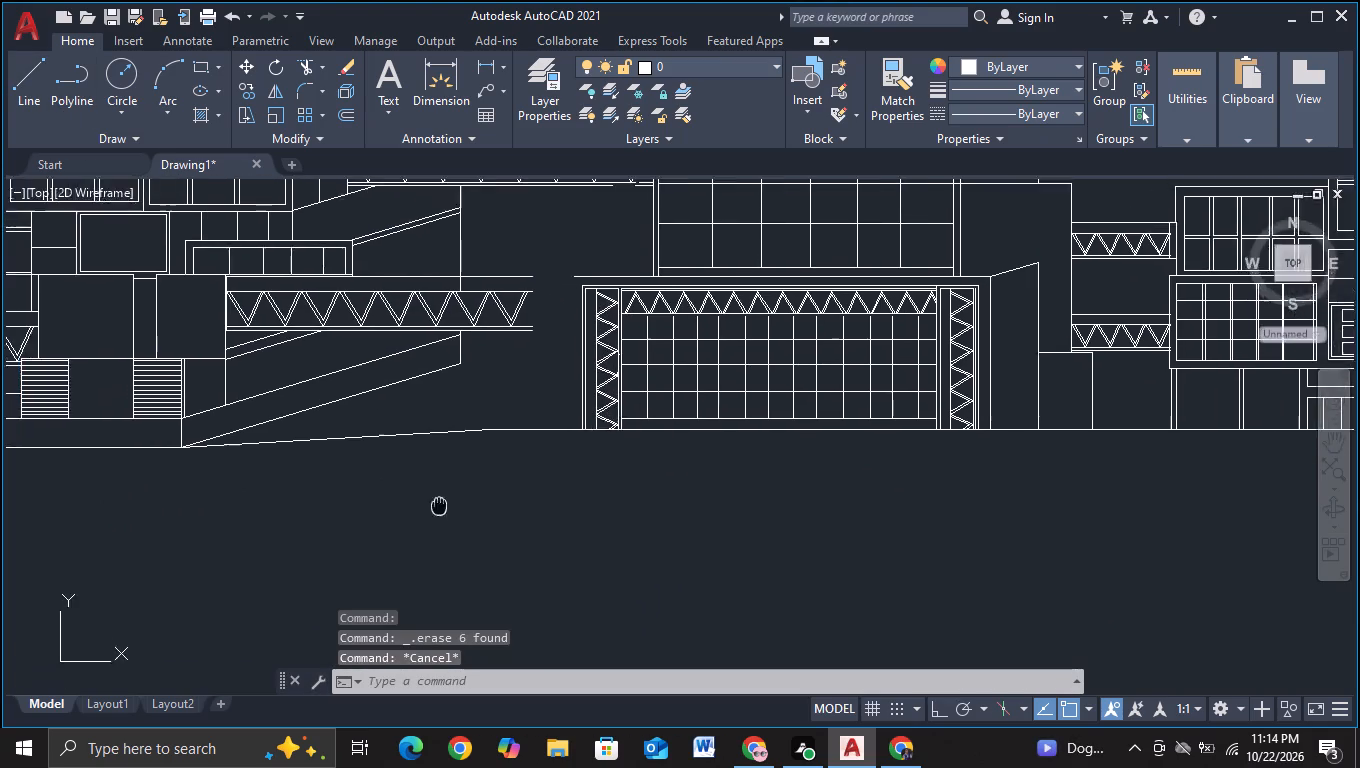
{"action": "middle_click_drag", "start_coordinate": [442, 523], "coordinate": [443, 530]}
{"action": "key", "text": "e"}
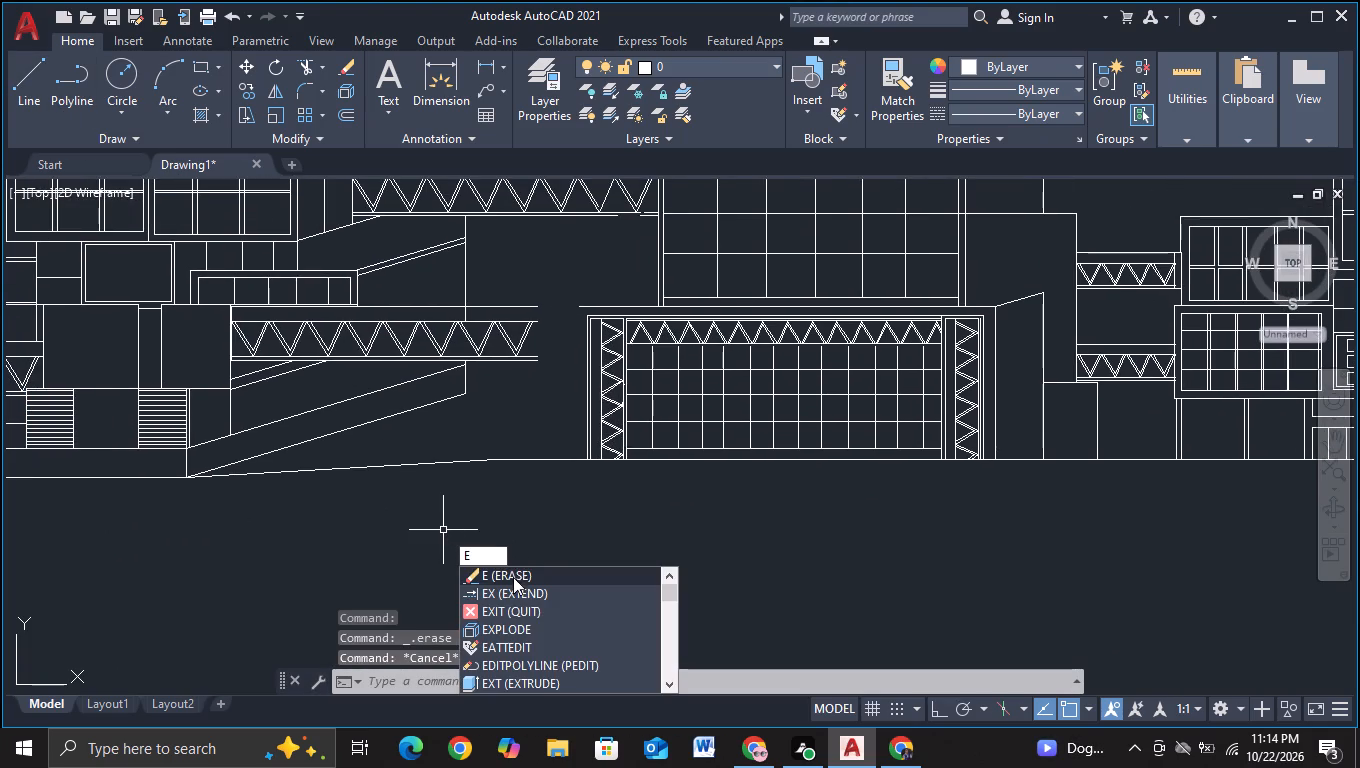
{"action": "left_click", "coordinate": [515, 587]}
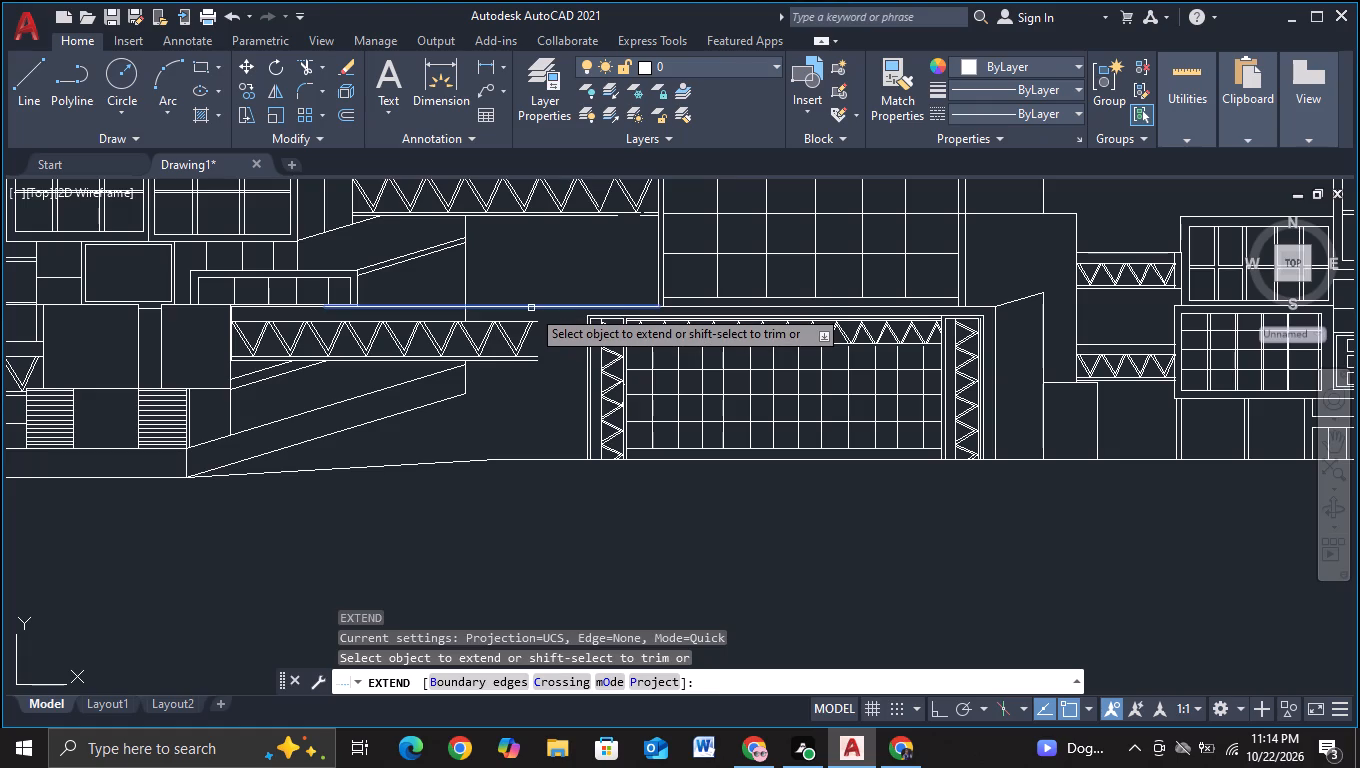
{"action": "left_click", "coordinate": [531, 308]}
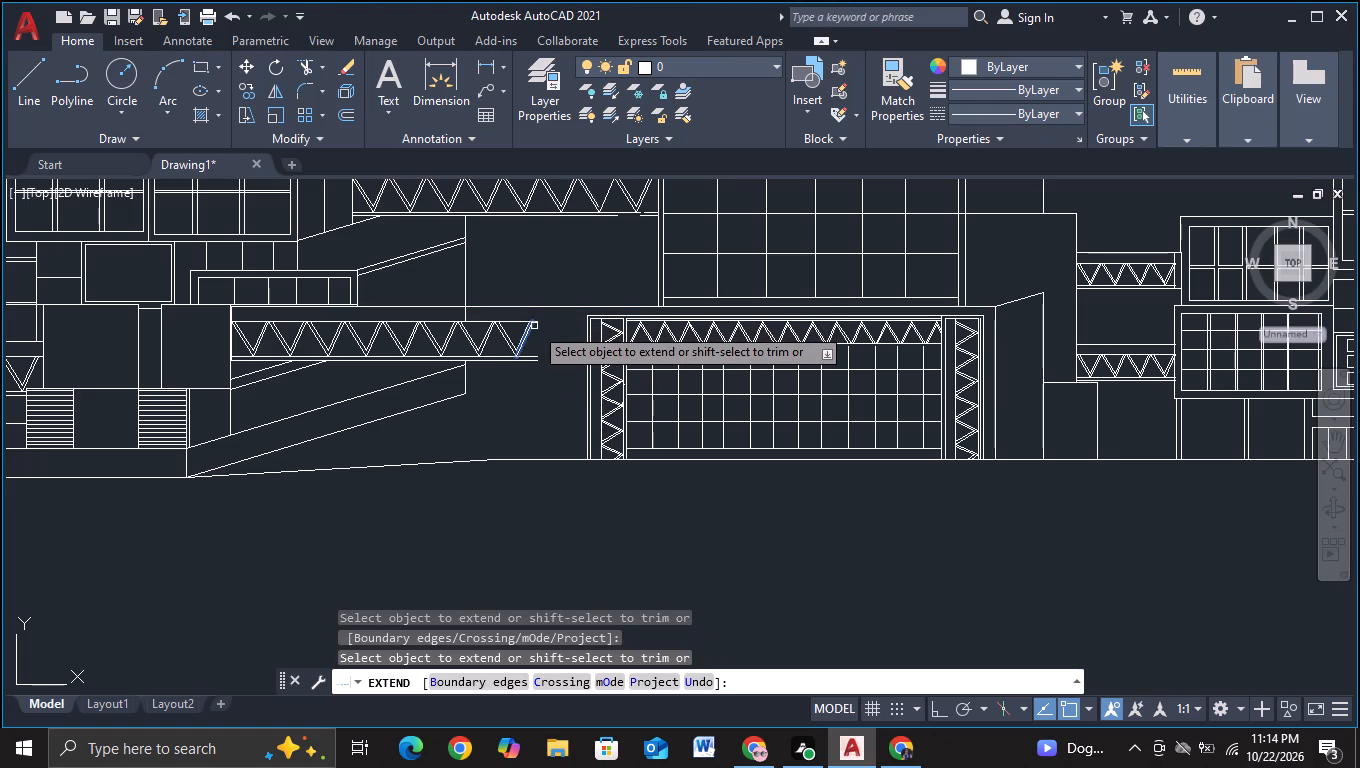
{"action": "left_click", "coordinate": [535, 324]}
{"action": "left_click_drag", "start_coordinate": [535, 354], "coordinate": [530, 380]}
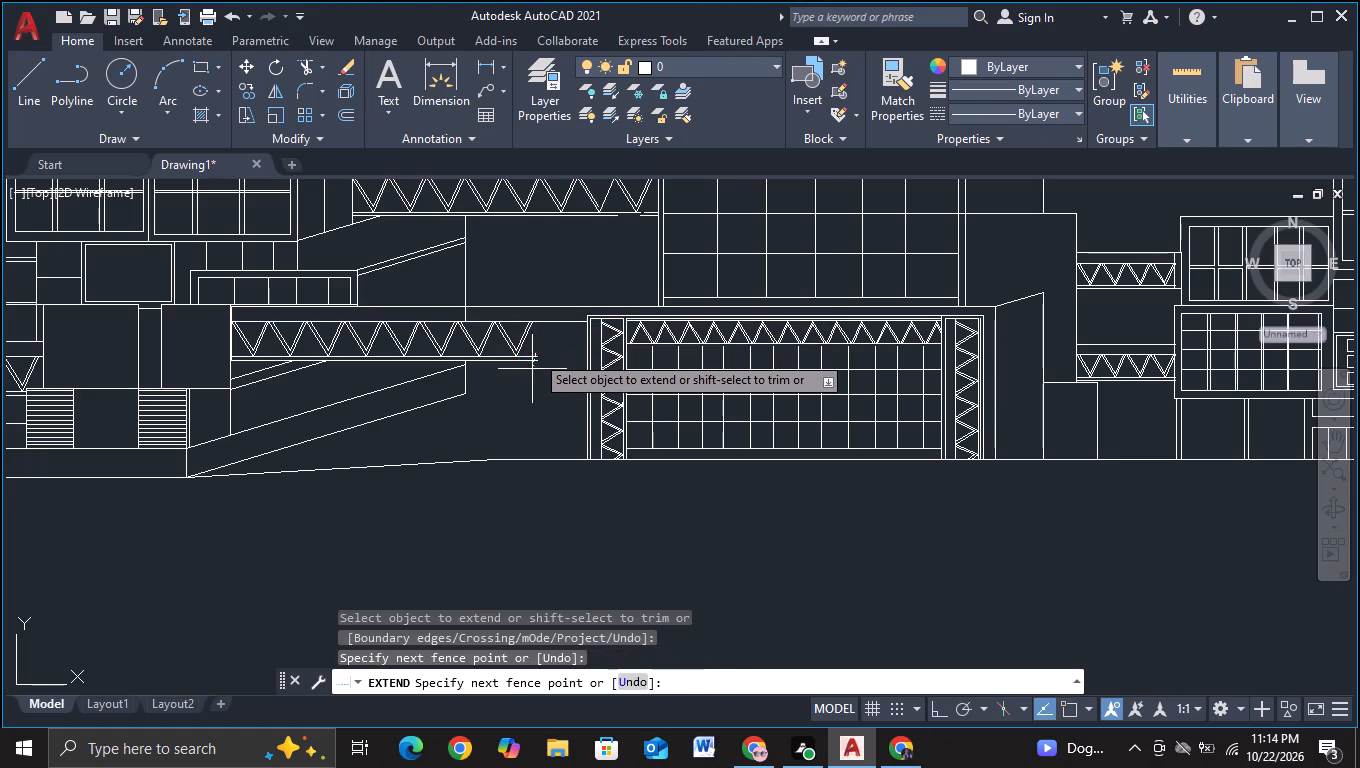
{"action": "left_click_drag", "start_coordinate": [530, 380], "coordinate": [525, 396]}
Extend the upper truss bridge's two bottom lines to the central building's left wall.
{"action": "middle_click_drag", "start_coordinate": [522, 396], "coordinate": [487, 522]}
{"action": "scroll", "coordinate": [571, 354], "scroll_direction": "up", "scroll_amount": 1}
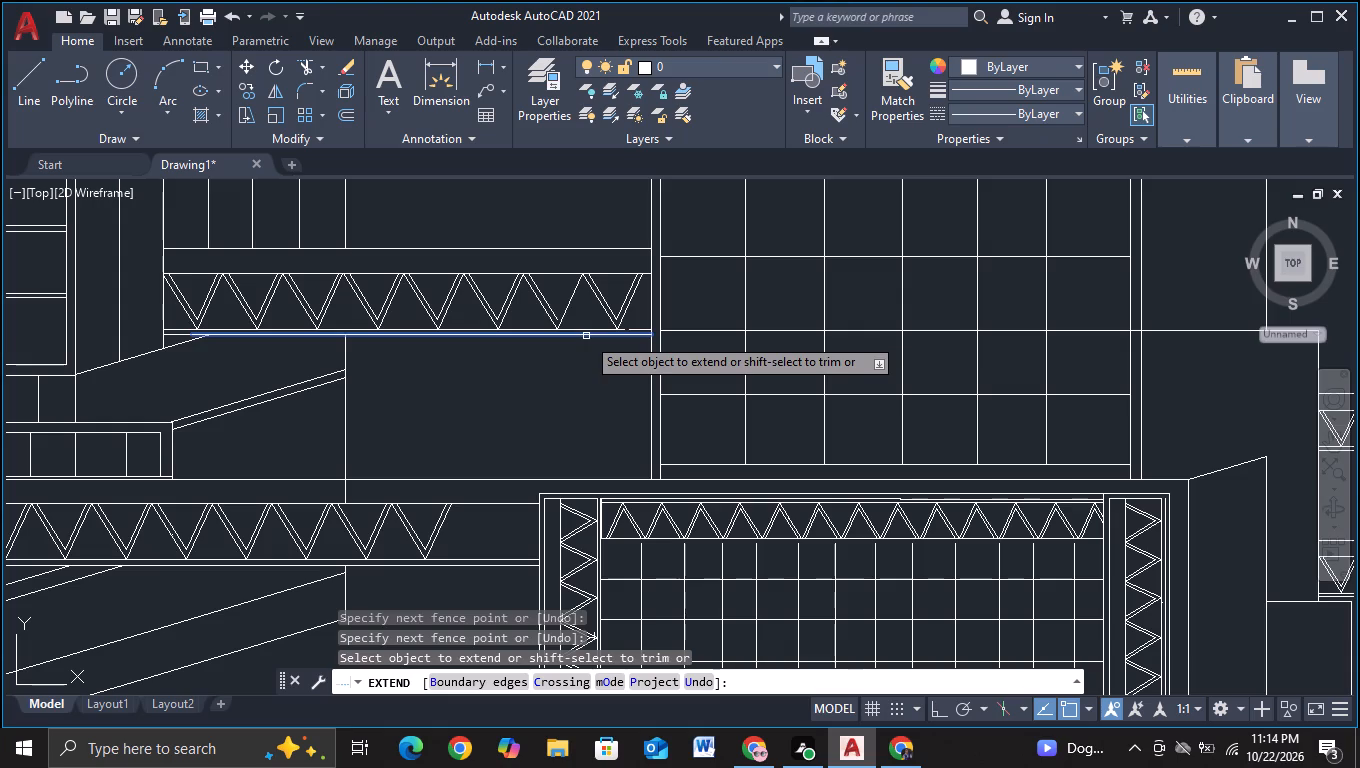
{"action": "left_click", "coordinate": [586, 336]}
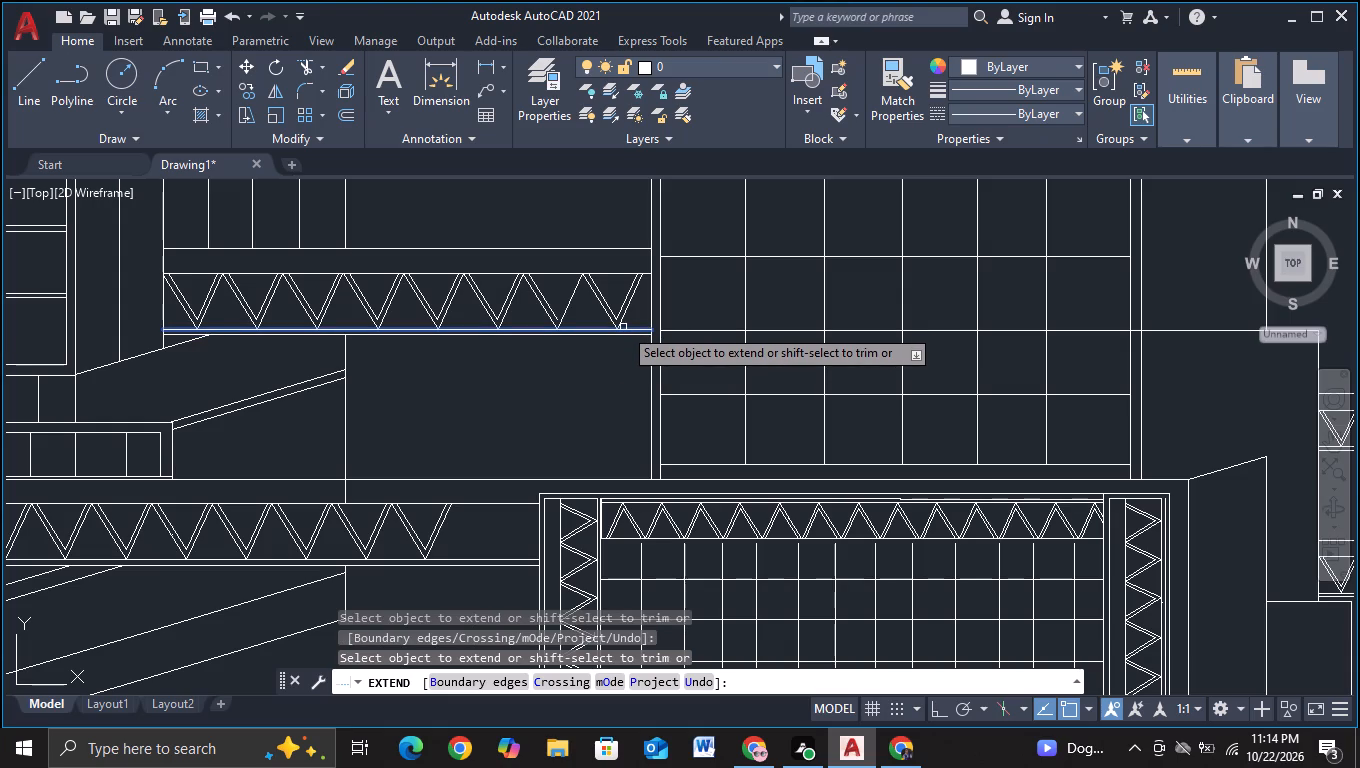
{"action": "left_click", "coordinate": [623, 327]}
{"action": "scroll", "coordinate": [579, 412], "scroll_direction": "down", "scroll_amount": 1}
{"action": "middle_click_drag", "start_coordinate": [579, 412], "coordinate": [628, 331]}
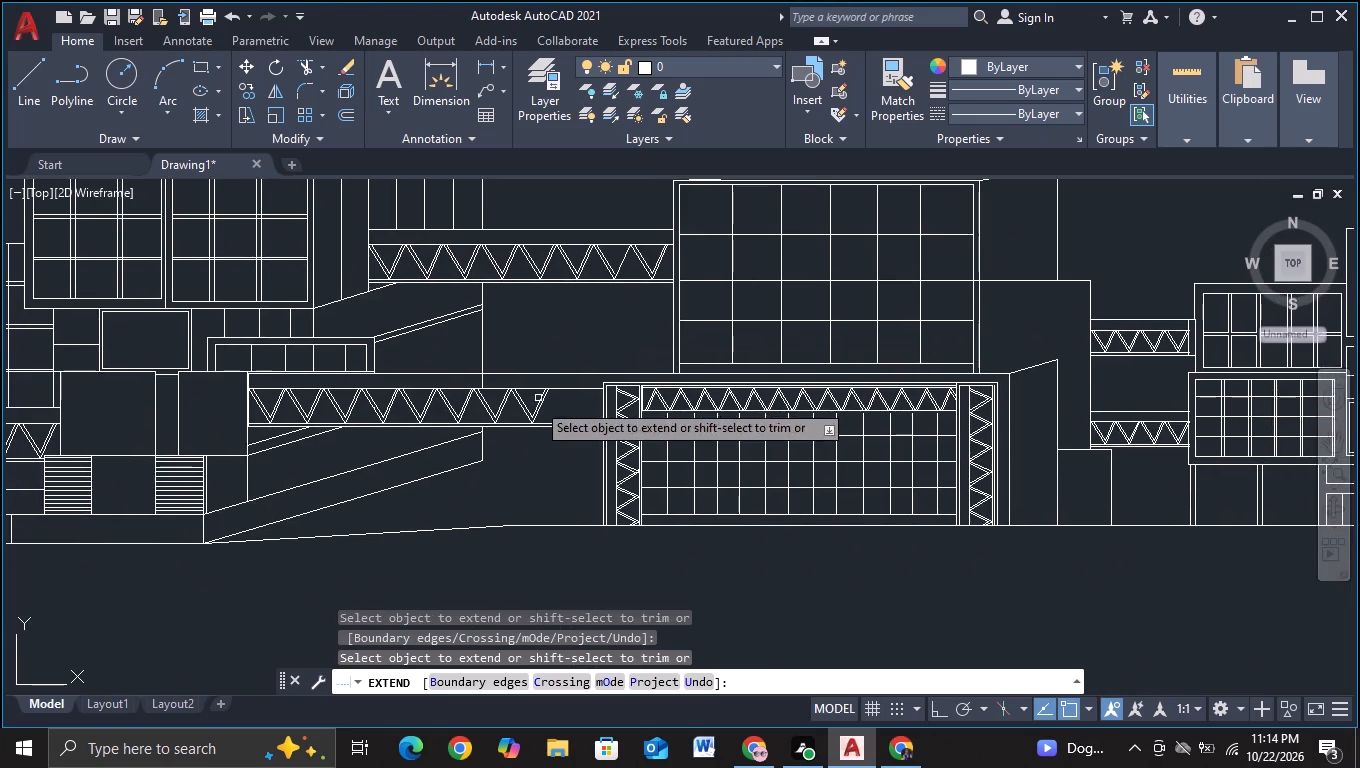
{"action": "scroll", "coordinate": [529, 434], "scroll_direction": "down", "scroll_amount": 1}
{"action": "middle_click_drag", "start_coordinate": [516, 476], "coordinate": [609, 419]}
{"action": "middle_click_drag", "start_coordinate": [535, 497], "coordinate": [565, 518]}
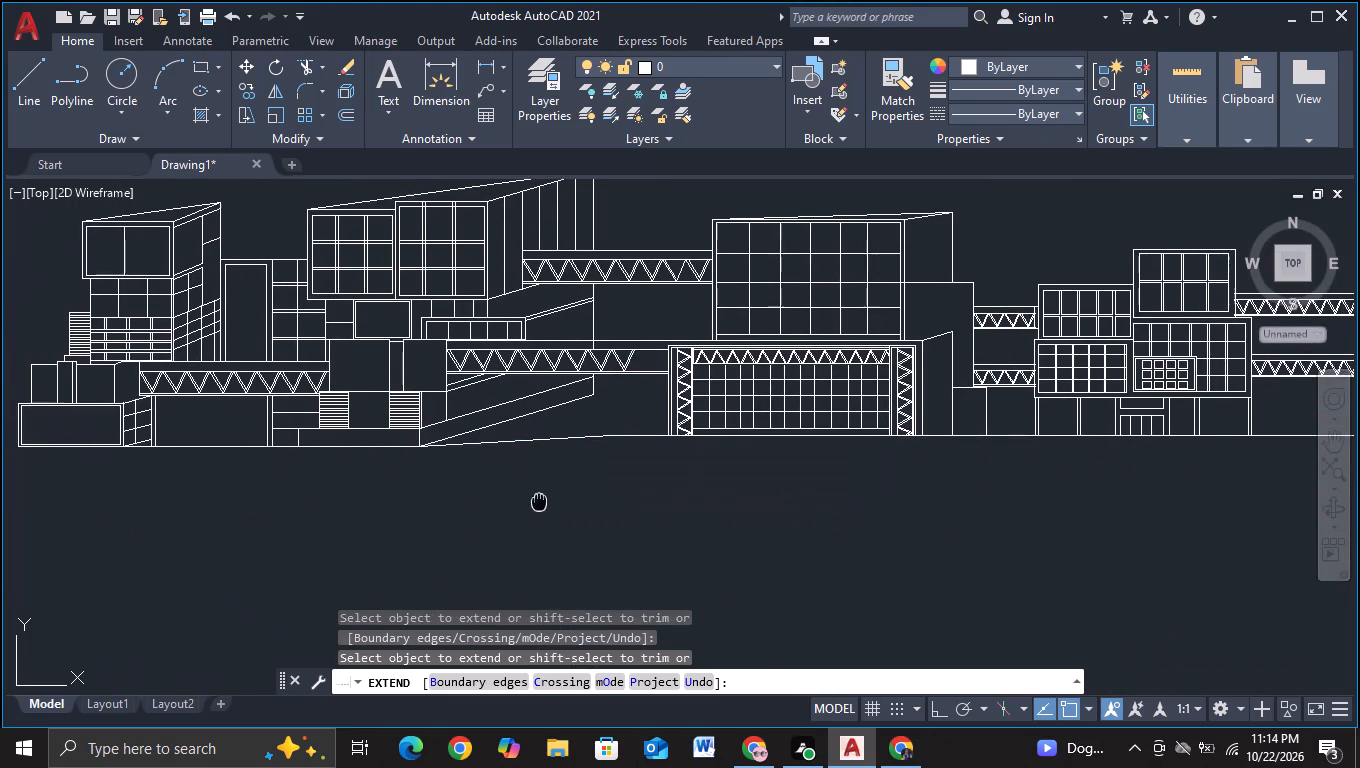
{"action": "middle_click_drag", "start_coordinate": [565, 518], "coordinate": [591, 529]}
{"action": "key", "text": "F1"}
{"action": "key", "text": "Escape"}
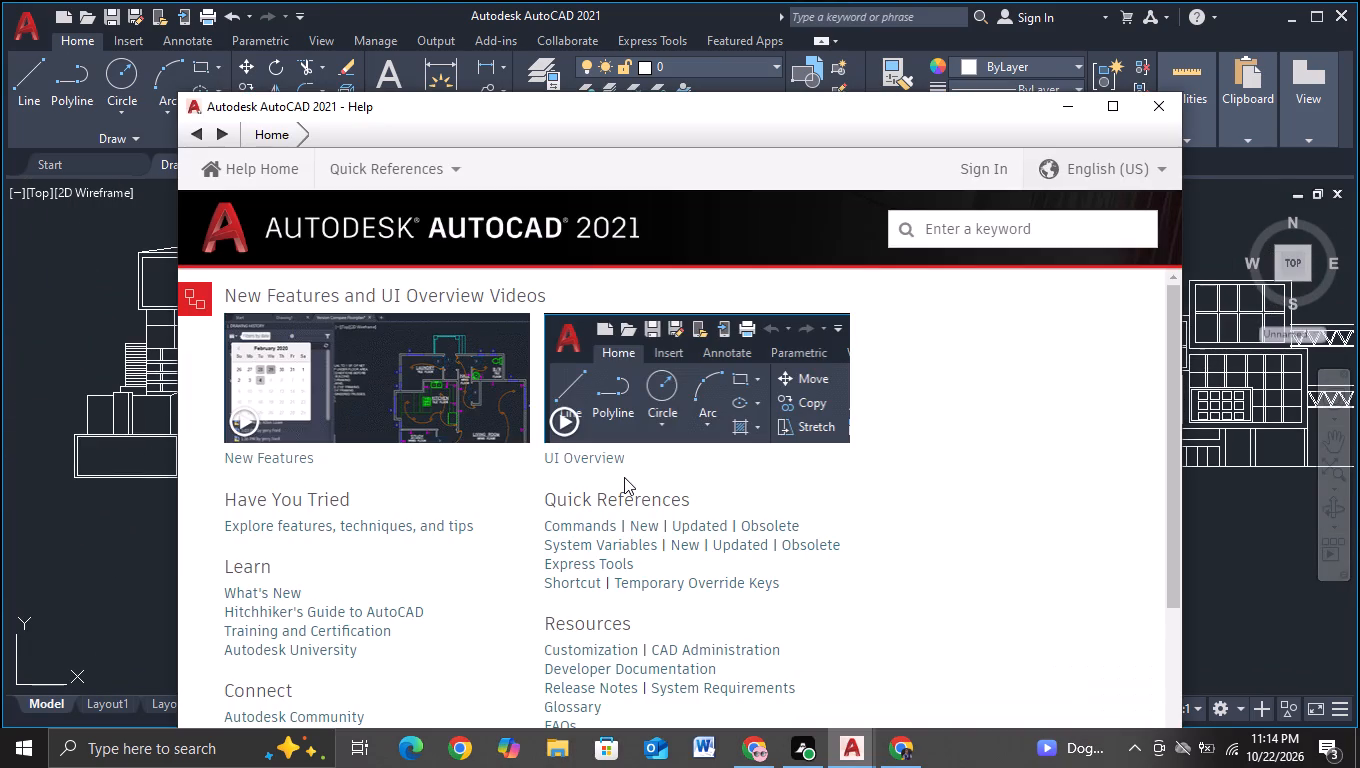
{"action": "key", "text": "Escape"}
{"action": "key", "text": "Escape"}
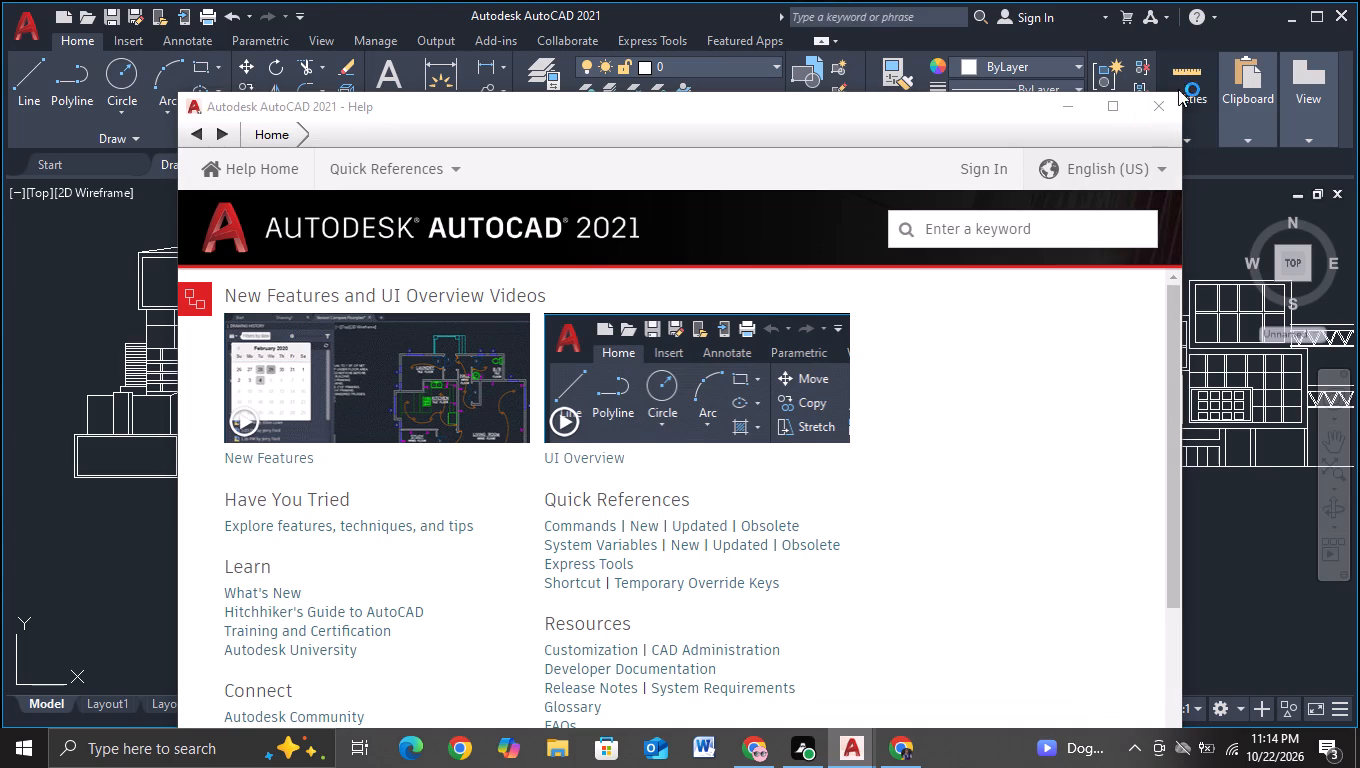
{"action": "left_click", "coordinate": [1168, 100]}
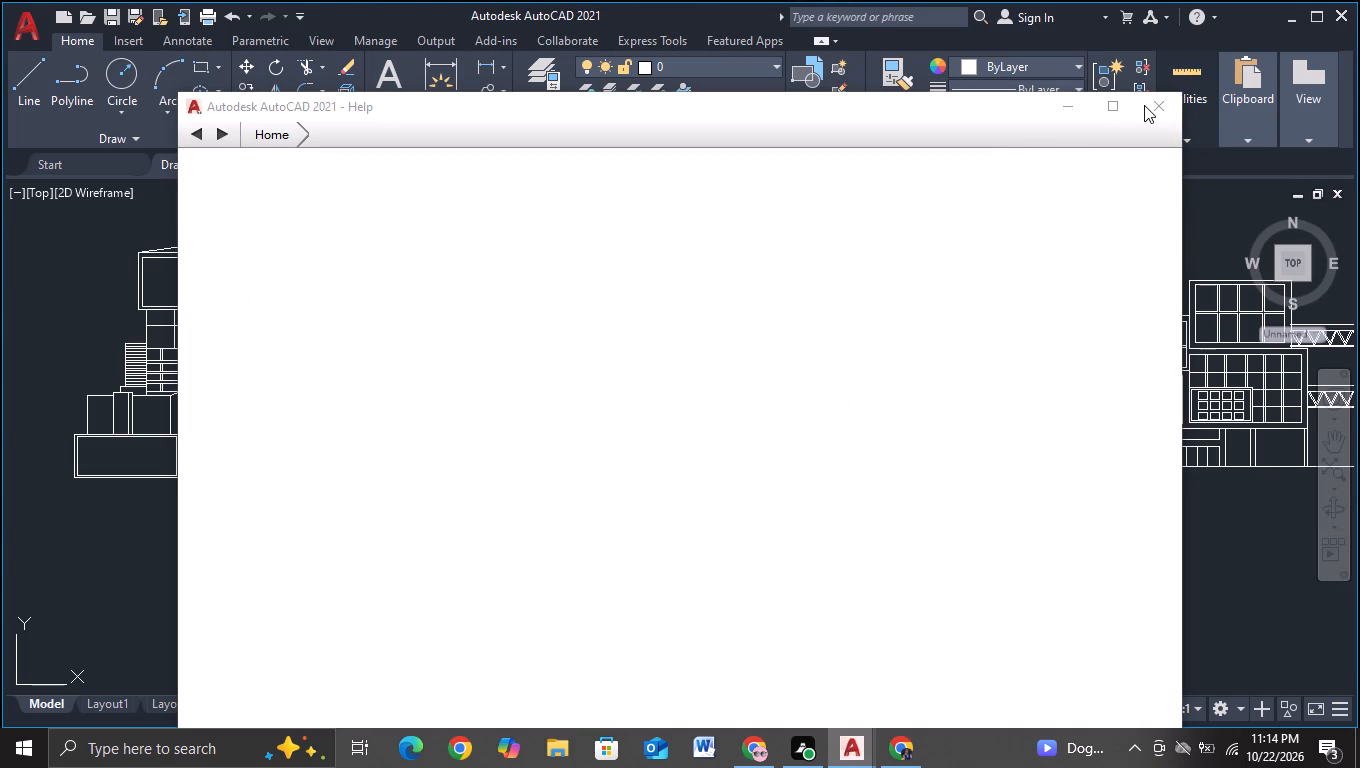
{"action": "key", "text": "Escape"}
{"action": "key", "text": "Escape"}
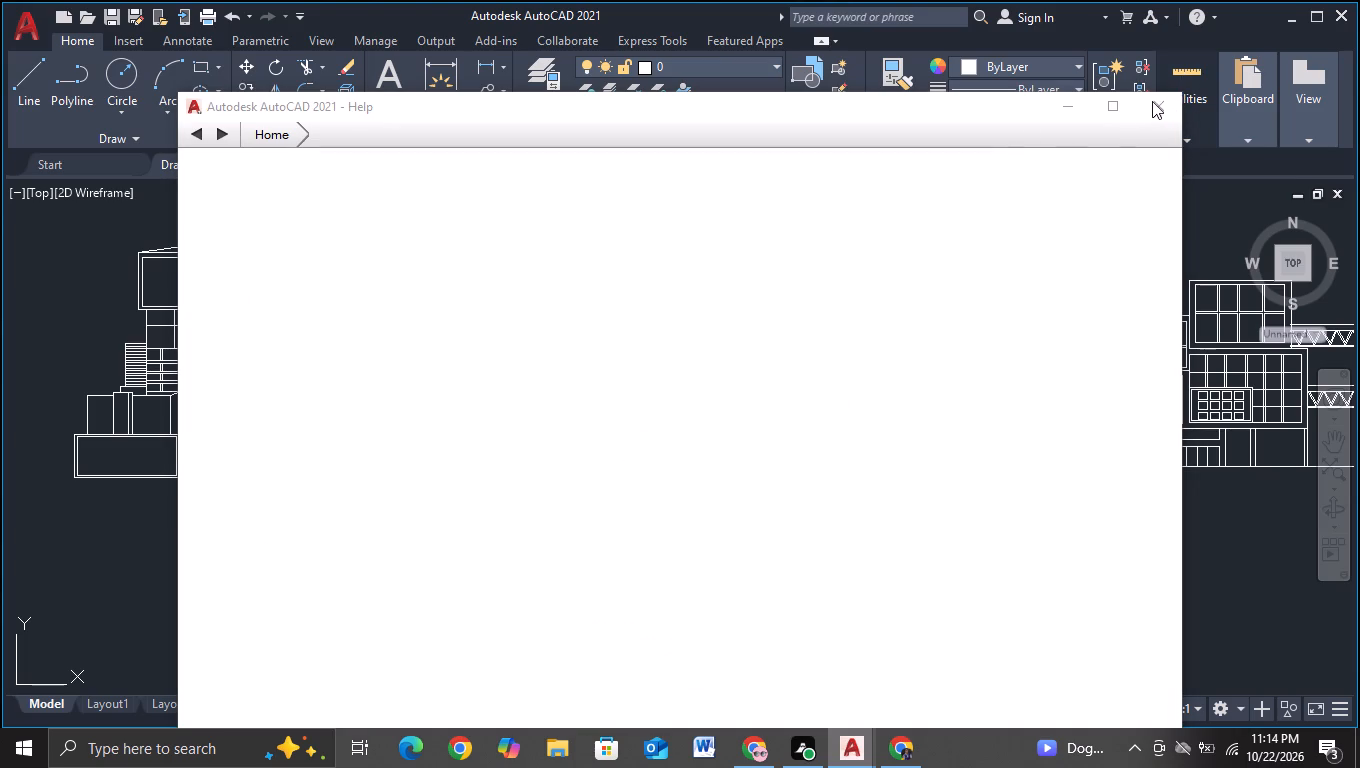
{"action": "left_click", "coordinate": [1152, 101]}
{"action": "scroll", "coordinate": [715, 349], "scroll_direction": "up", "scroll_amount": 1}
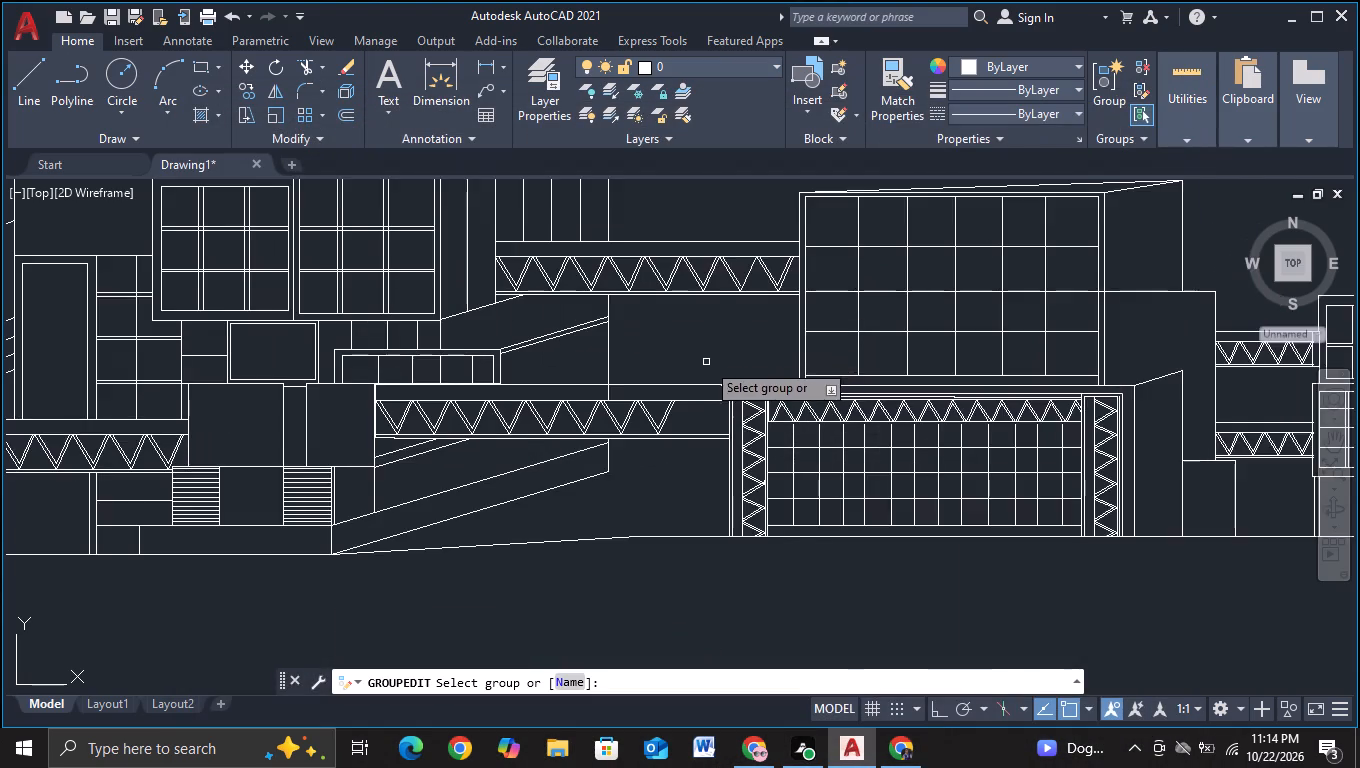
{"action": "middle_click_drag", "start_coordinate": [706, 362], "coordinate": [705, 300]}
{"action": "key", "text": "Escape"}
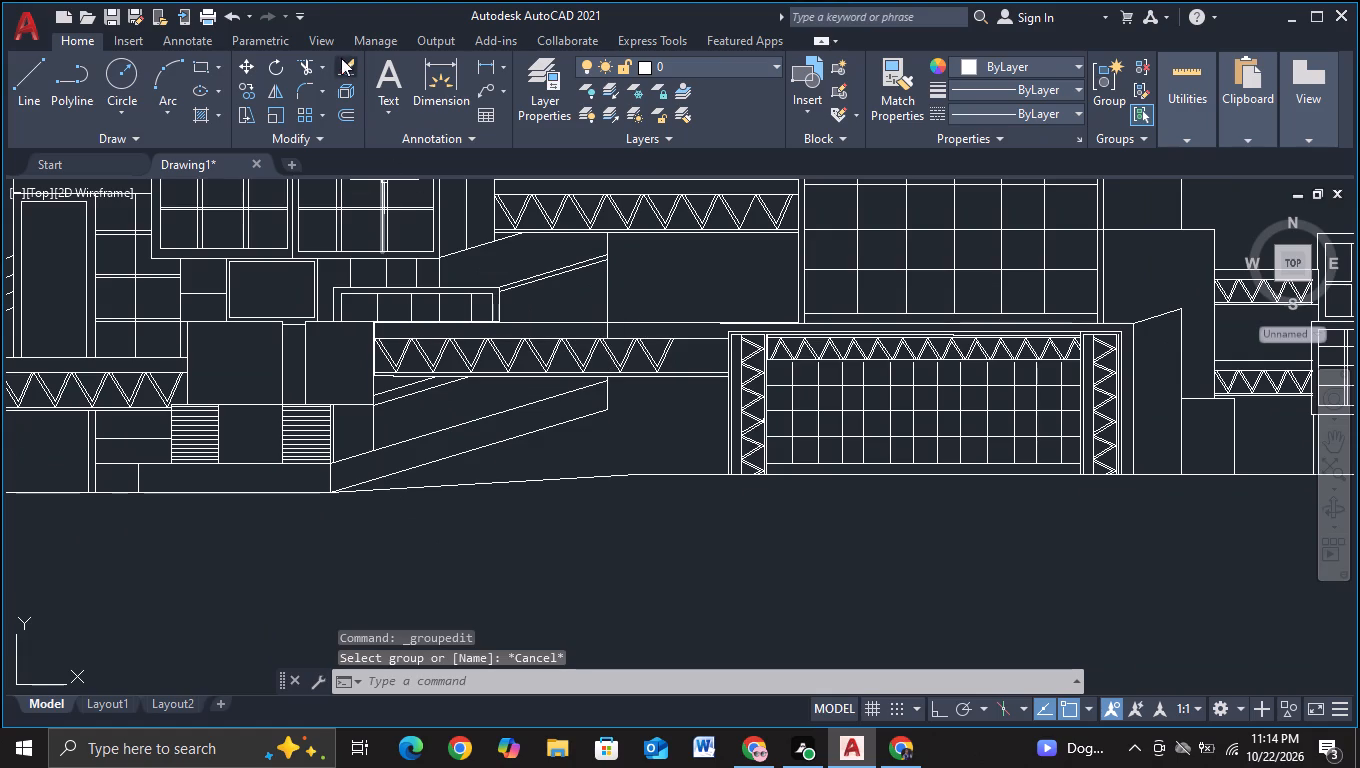
Trim the short vertical wall line piece crossing the gap between the lower truss bridge's two top lines.
{"action": "left_click", "coordinate": [303, 61]}
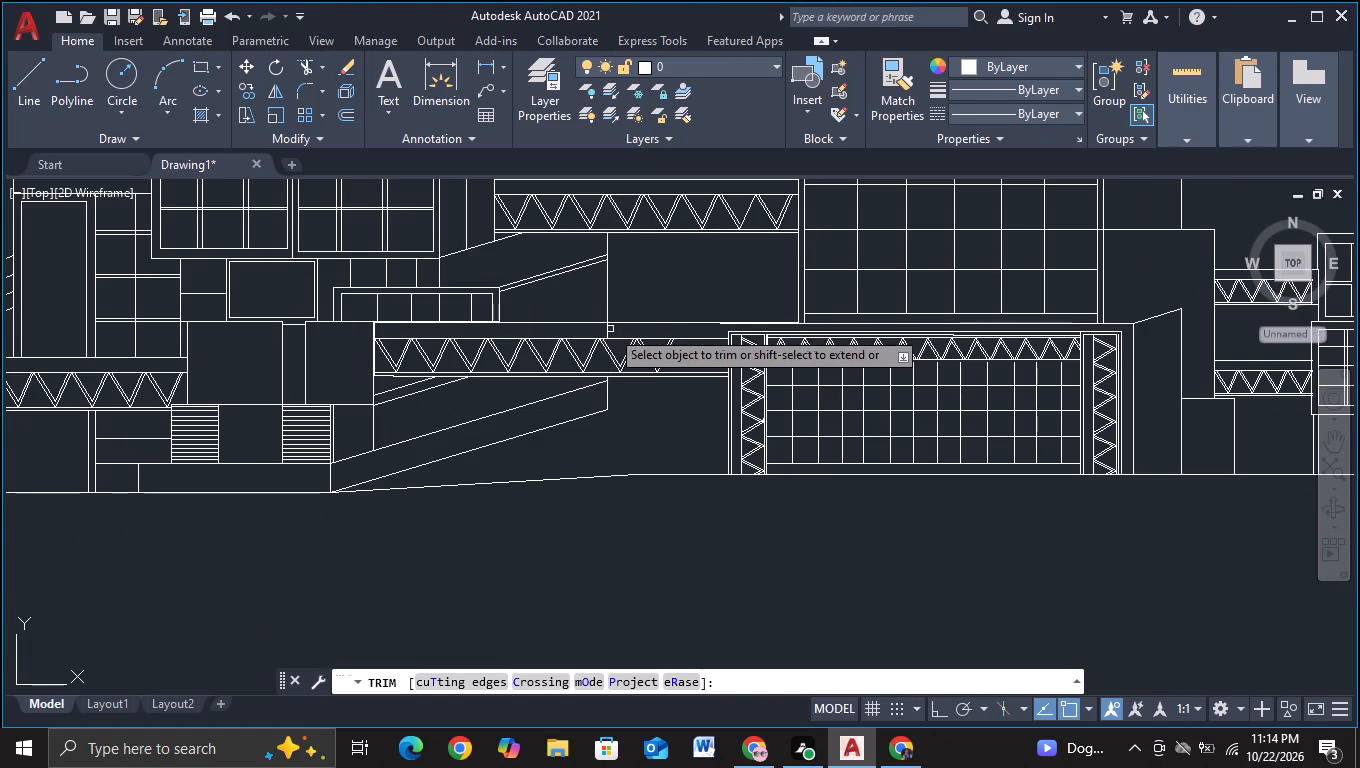
{"action": "left_click", "coordinate": [607, 329]}
{"action": "key", "text": "Escape"}
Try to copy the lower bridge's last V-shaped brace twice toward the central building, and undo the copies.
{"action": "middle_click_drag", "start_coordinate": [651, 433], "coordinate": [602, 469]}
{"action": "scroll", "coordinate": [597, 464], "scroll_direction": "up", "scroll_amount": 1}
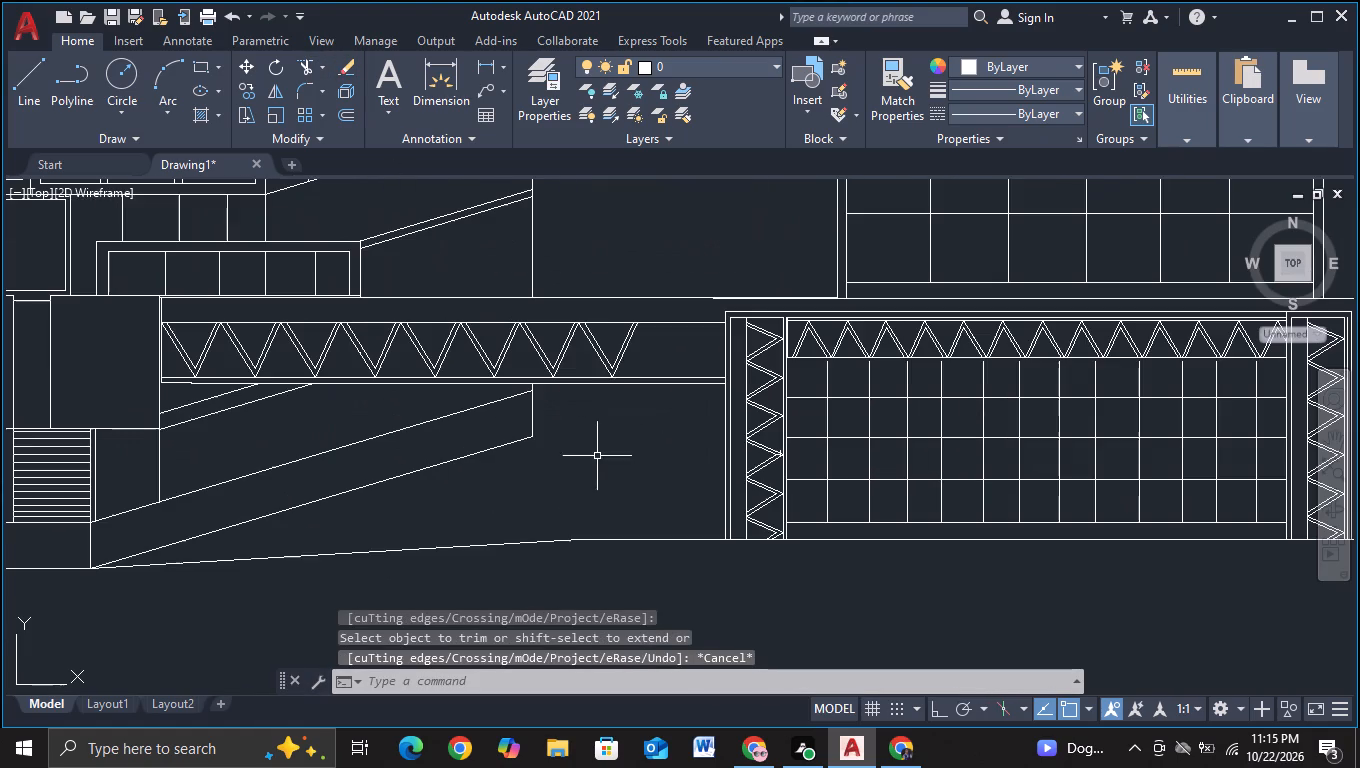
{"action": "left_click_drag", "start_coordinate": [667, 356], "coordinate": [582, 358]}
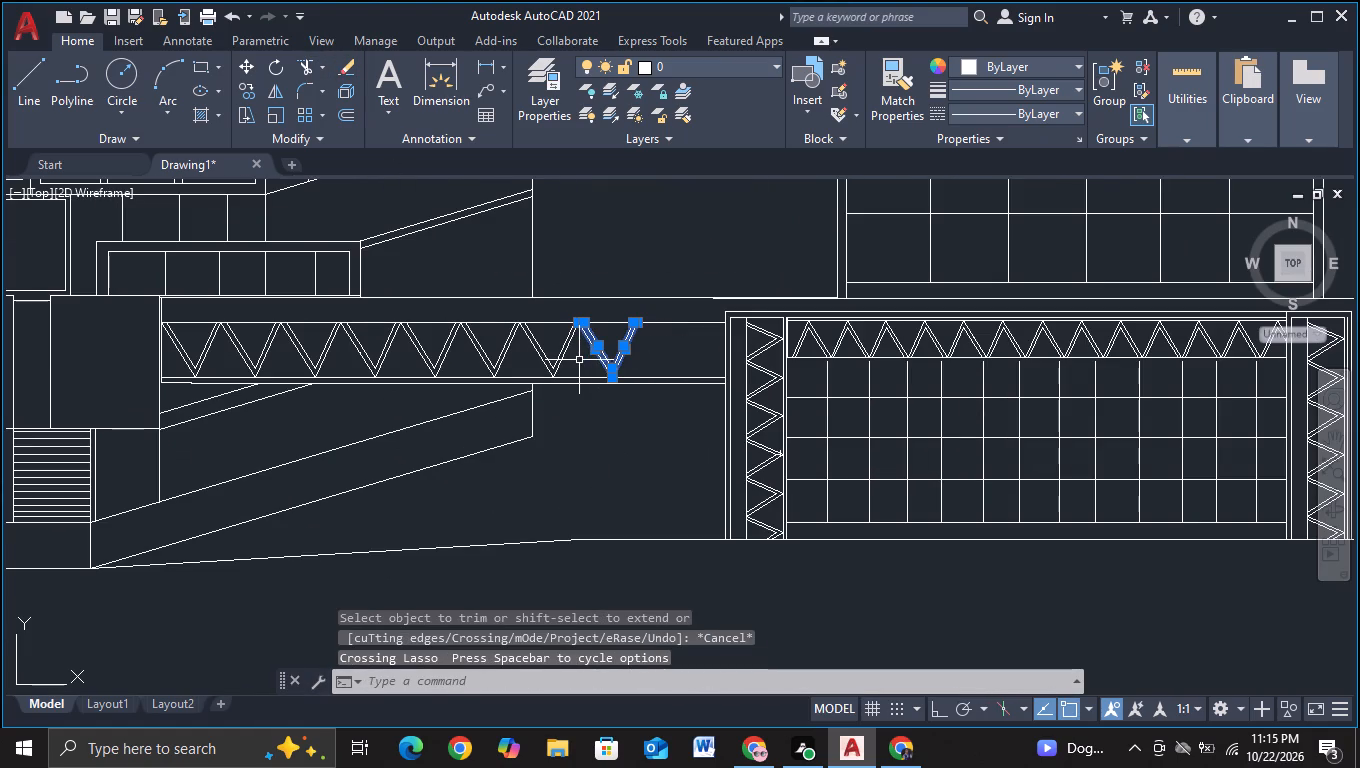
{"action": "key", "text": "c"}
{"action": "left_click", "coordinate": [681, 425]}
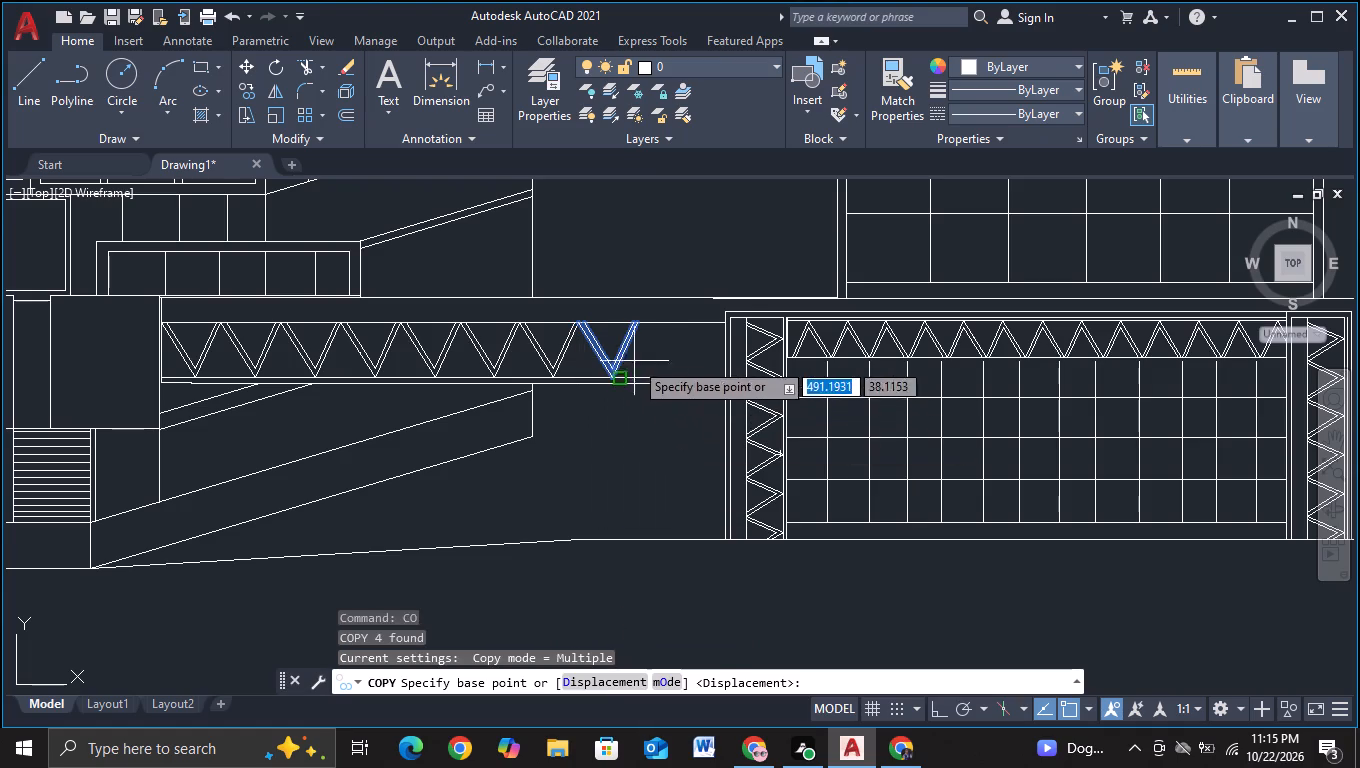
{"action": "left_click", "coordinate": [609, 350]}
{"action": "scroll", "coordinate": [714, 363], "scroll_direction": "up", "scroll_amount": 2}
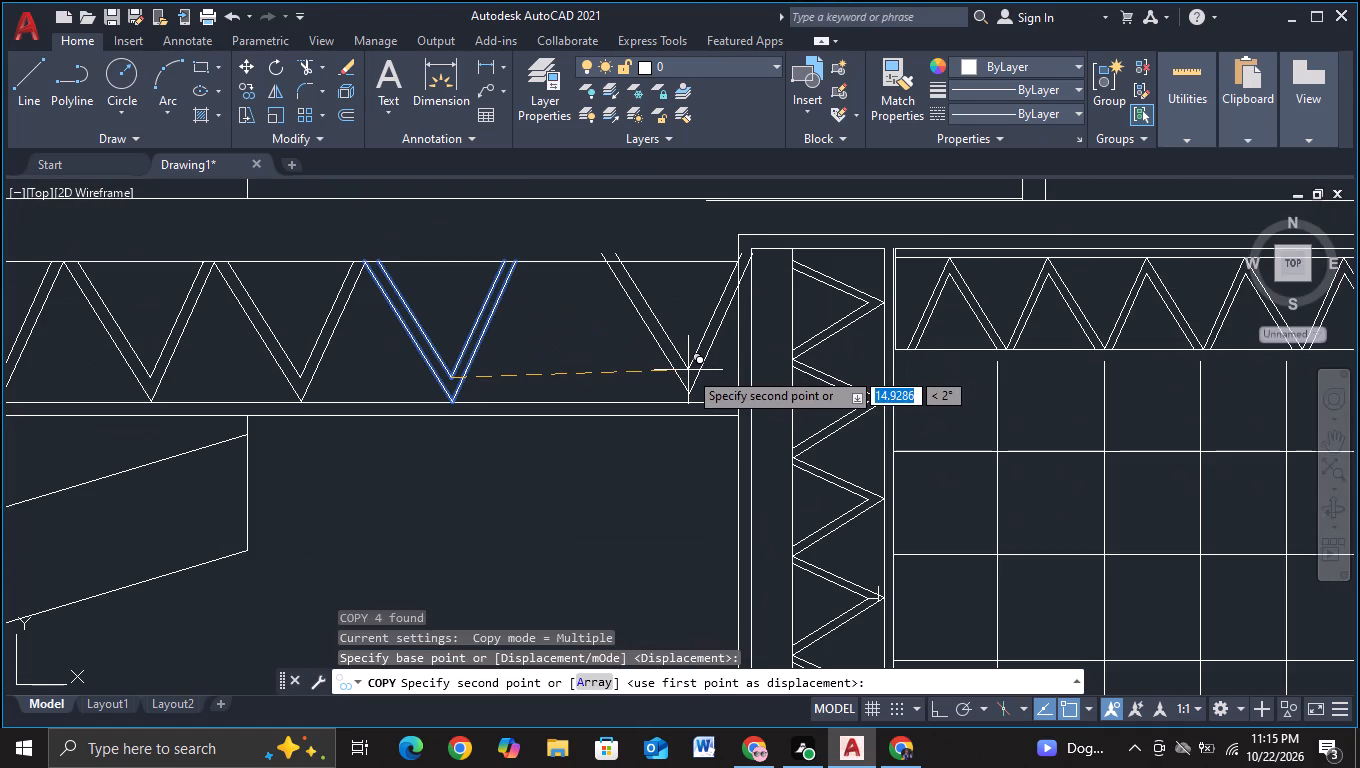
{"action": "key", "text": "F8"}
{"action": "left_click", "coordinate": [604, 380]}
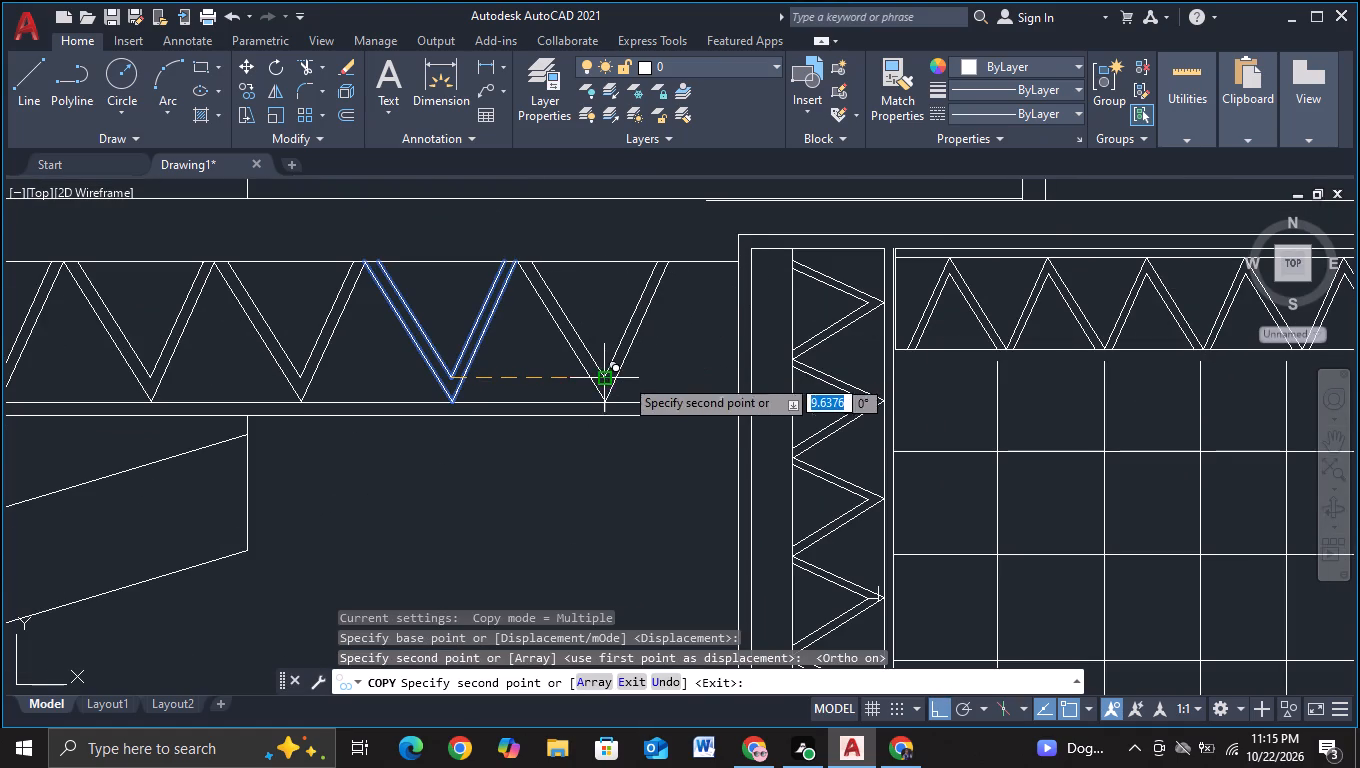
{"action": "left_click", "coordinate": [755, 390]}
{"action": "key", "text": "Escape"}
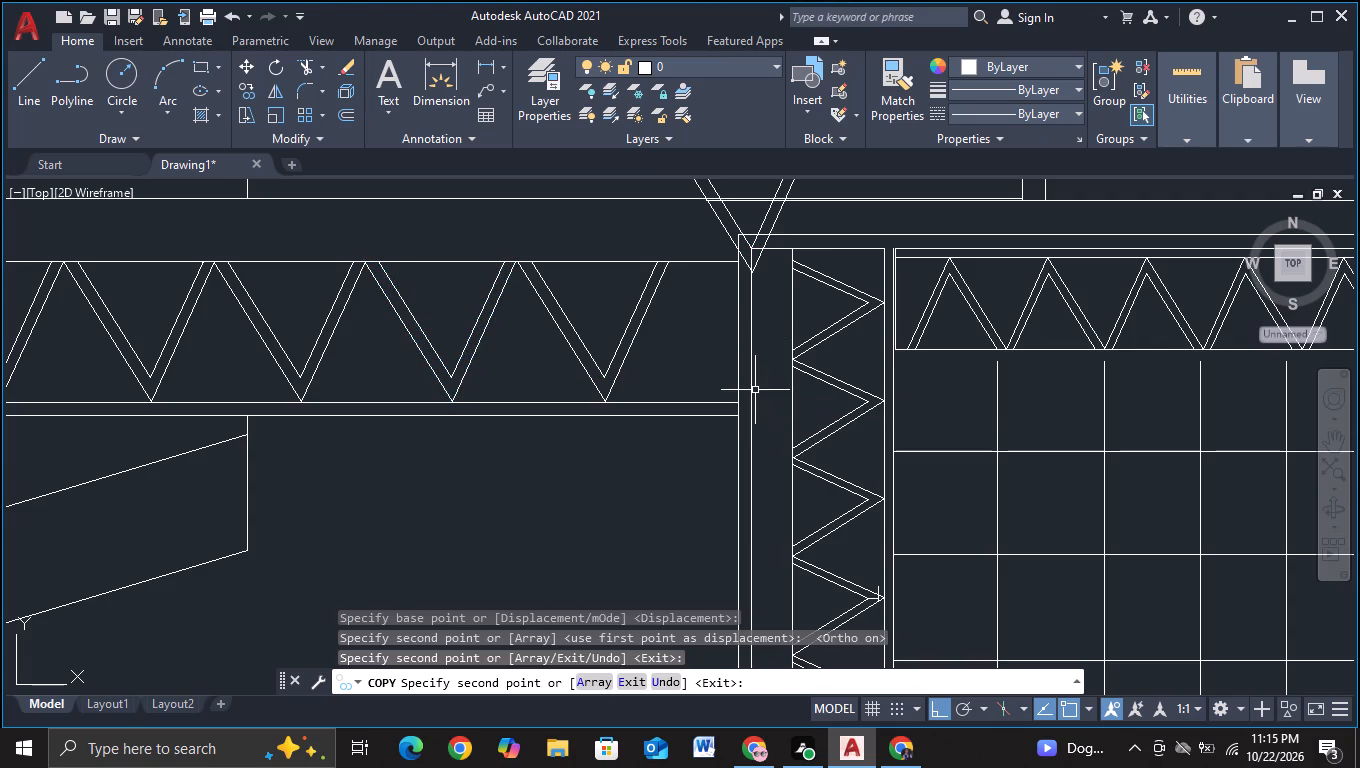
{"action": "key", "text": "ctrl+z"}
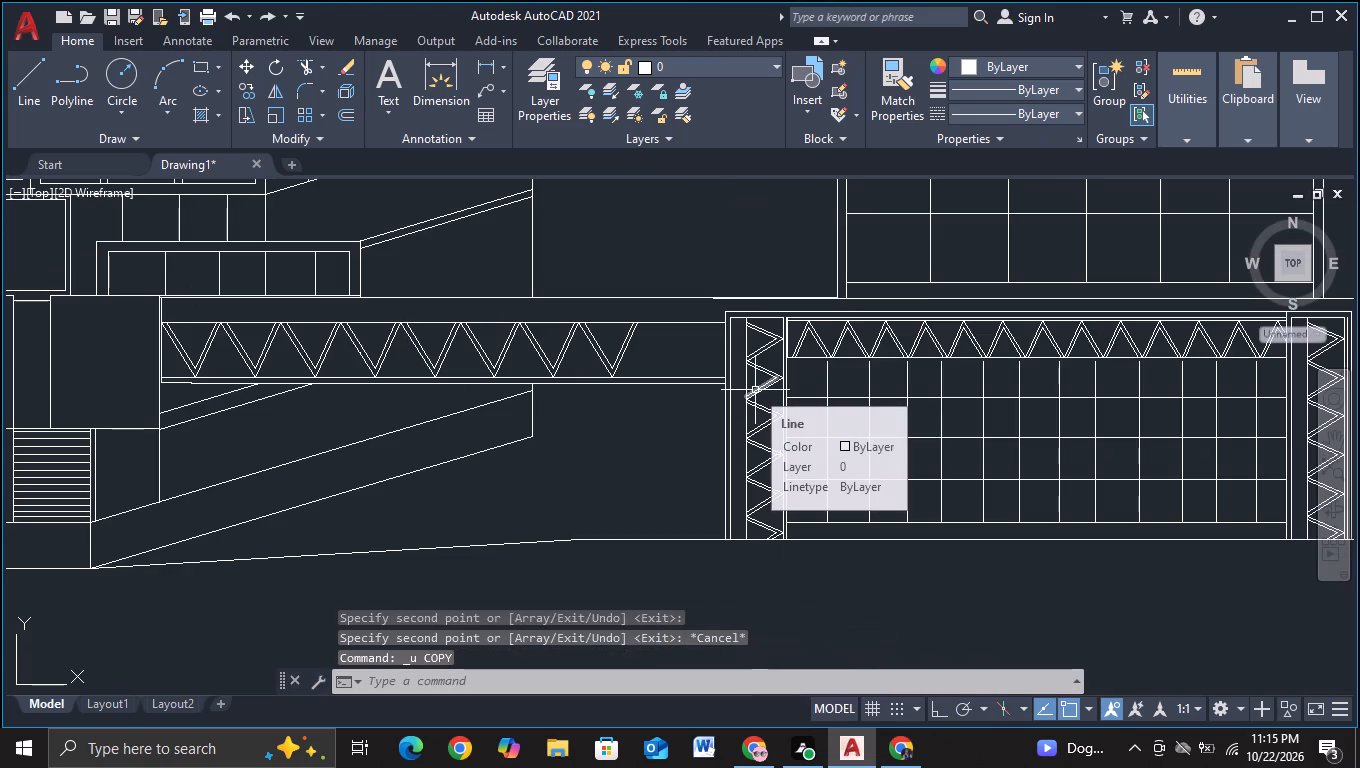
Delete the extra horizontal line just below the lower bridge's top line, above the central building's truss frame.
{"action": "scroll", "coordinate": [684, 318], "scroll_direction": "up", "scroll_amount": 2}
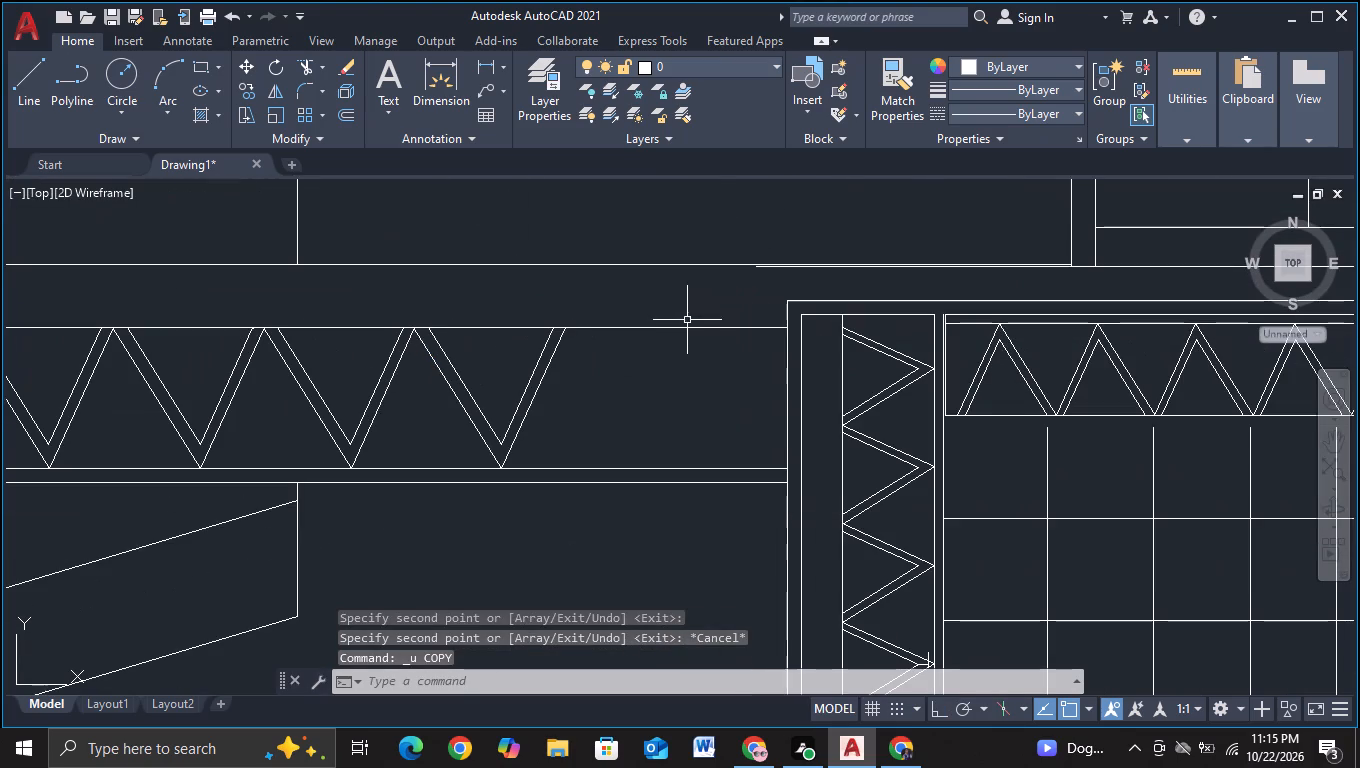
{"action": "left_click", "coordinate": [785, 267]}
{"action": "scroll", "coordinate": [785, 267], "scroll_direction": "up", "scroll_amount": 2}
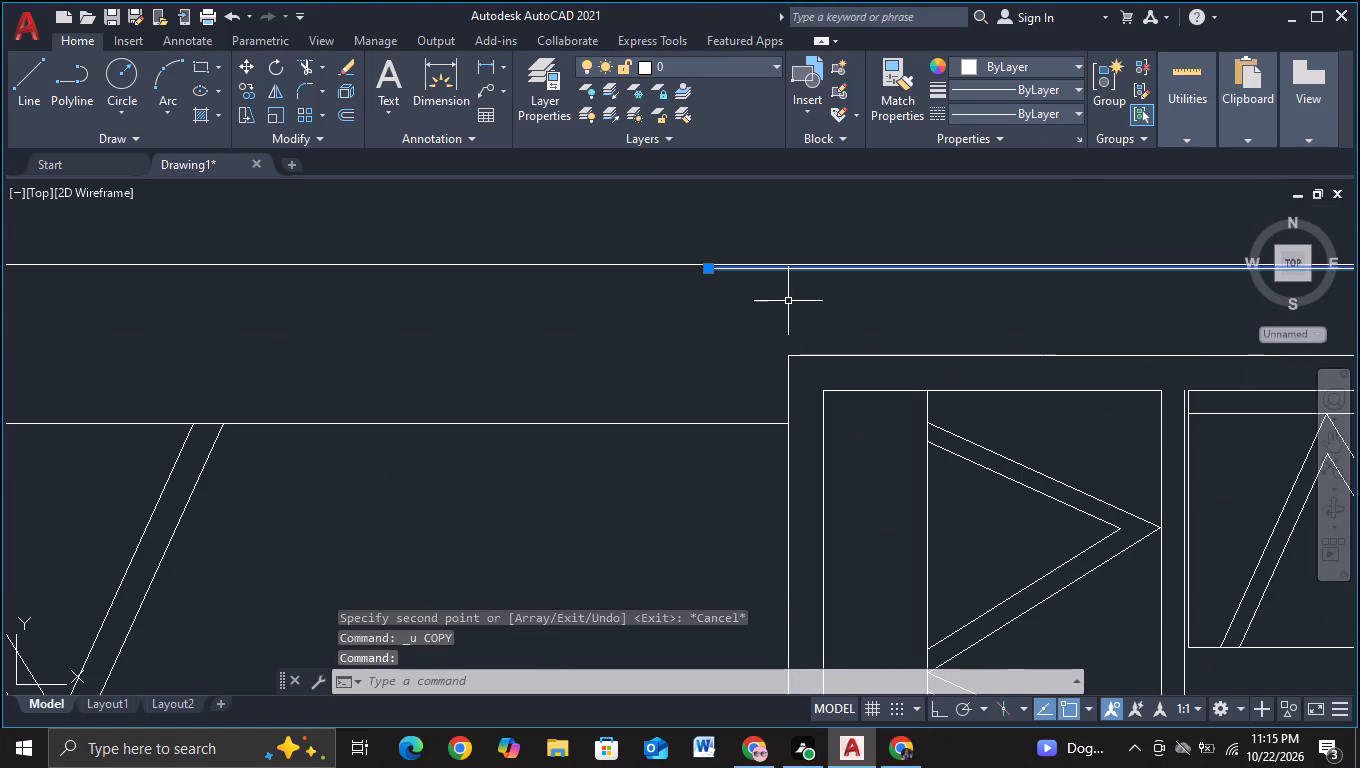
{"action": "key", "text": "Escape"}
{"action": "scroll", "coordinate": [782, 288], "scroll_direction": "up", "scroll_amount": 2}
{"action": "left_click", "coordinate": [776, 241]}
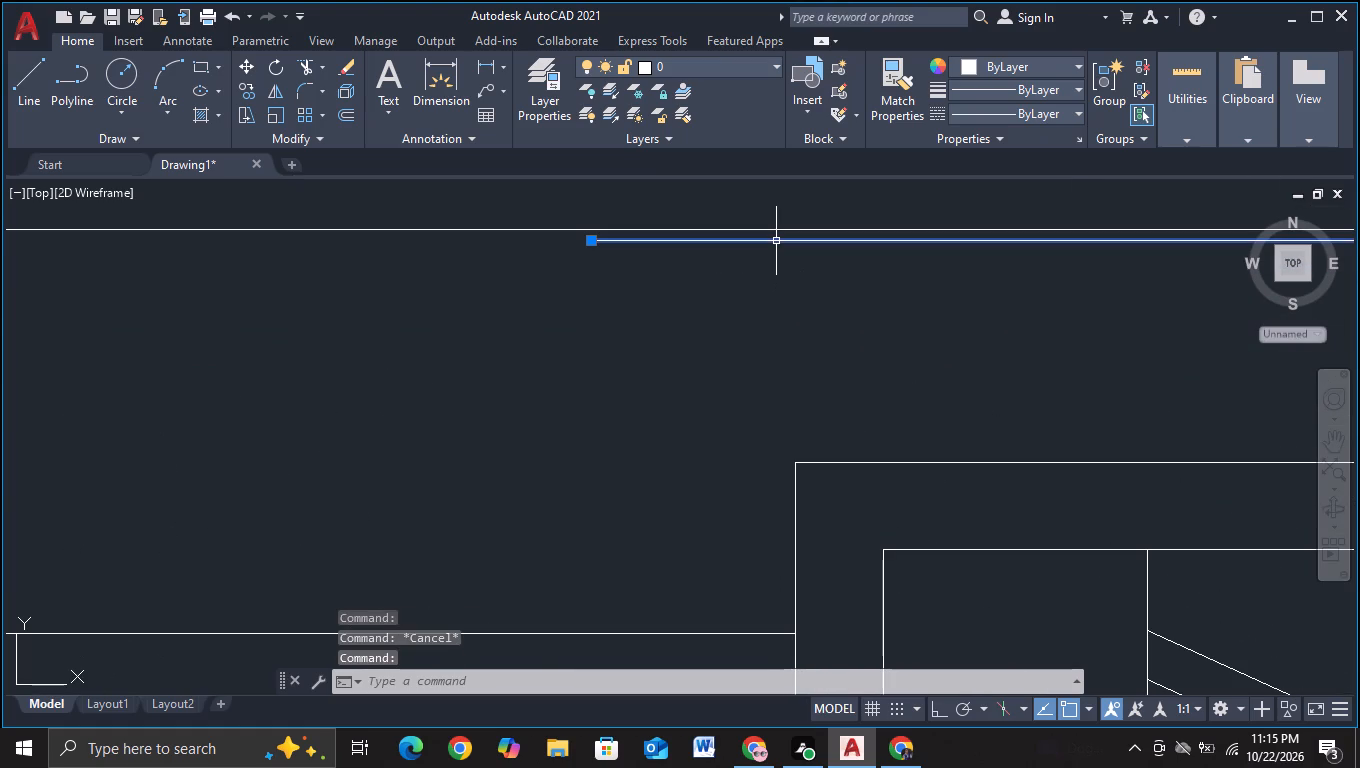
{"action": "key", "text": "Delete"}
Copy the lower bridge's last V-shaped brace twice horizontally toward the central building, at offsets of about 9 and 19 units.
{"action": "scroll", "coordinate": [747, 343], "scroll_direction": "down", "scroll_amount": 5}
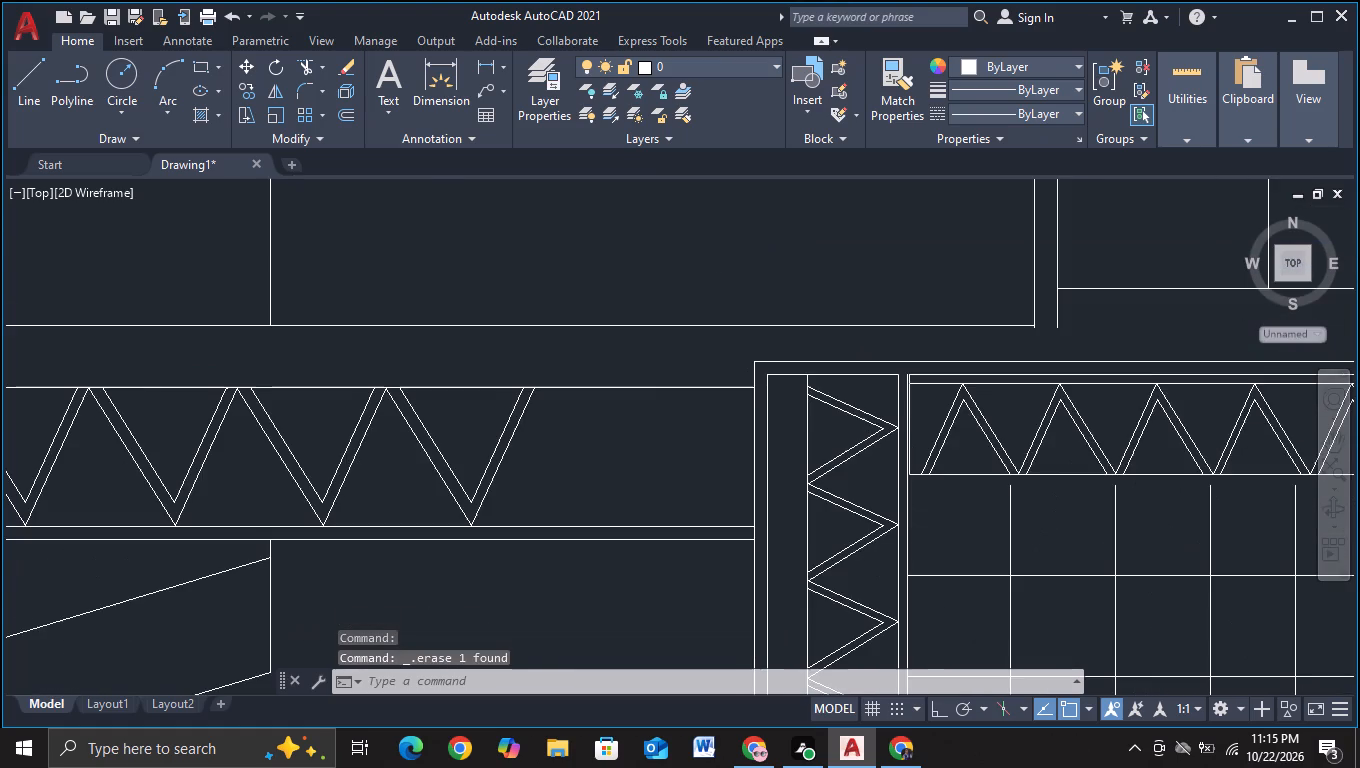
{"action": "left_click_drag", "start_coordinate": [617, 401], "coordinate": [536, 433]}
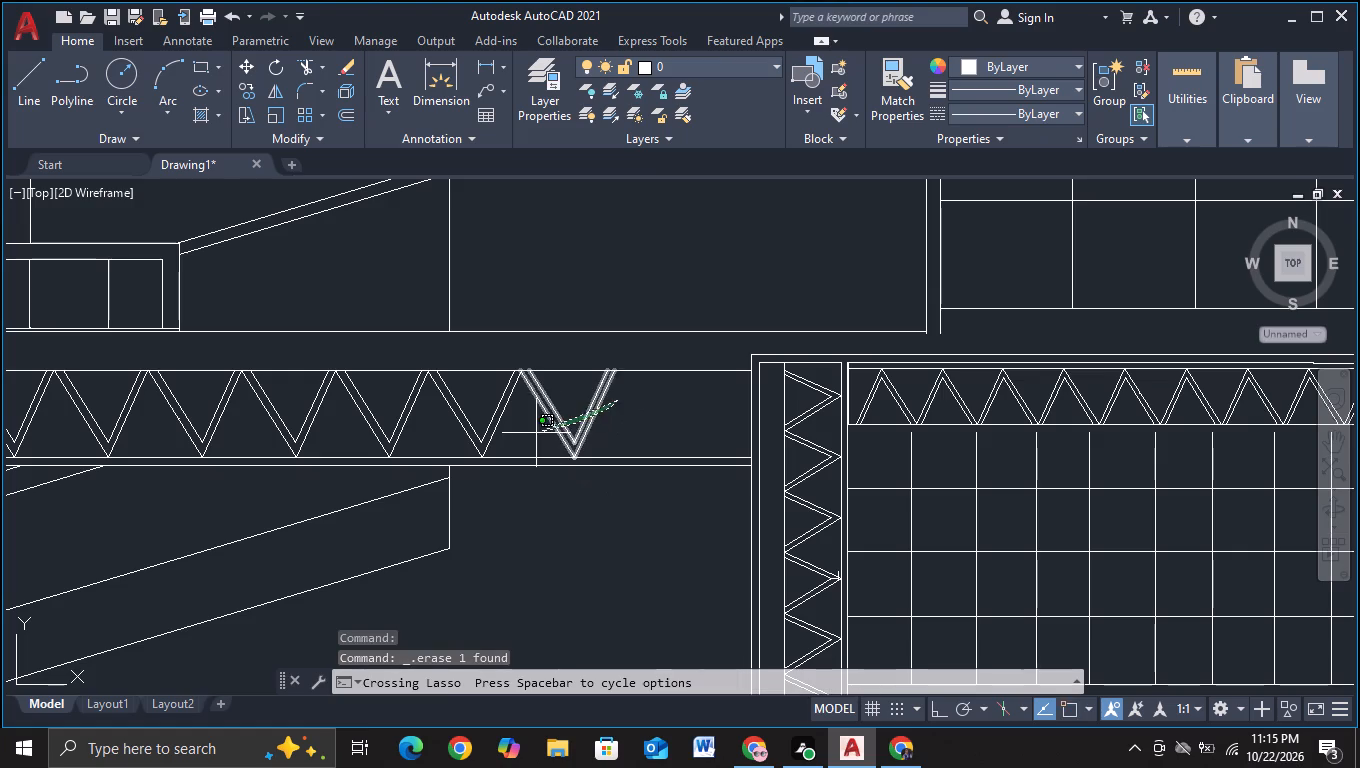
{"action": "left_click_drag", "start_coordinate": [536, 433], "coordinate": [530, 433]}
{"action": "key", "text": "c"}
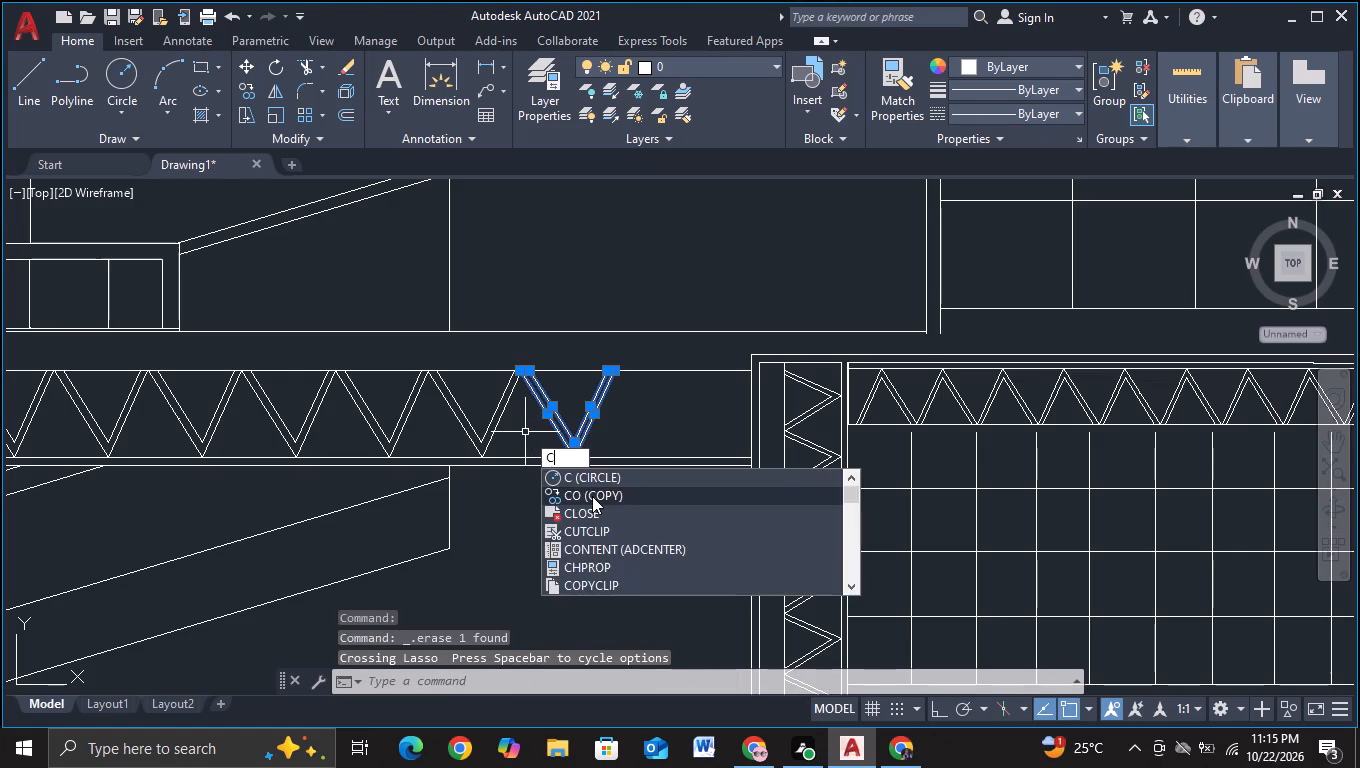
{"action": "left_click", "coordinate": [592, 496]}
{"action": "left_click", "coordinate": [558, 423]}
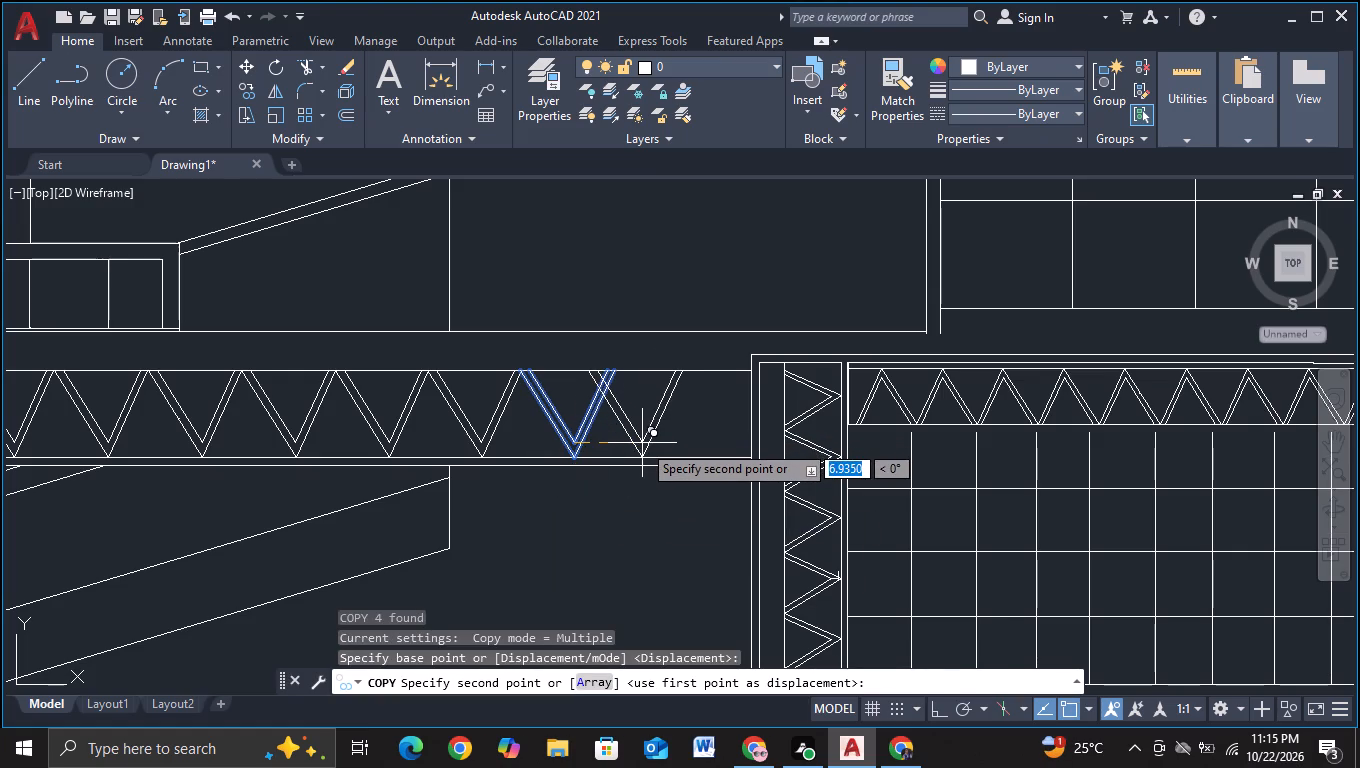
{"action": "key", "text": "F8"}
{"action": "scroll", "coordinate": [642, 443], "scroll_direction": "up", "scroll_amount": 2}
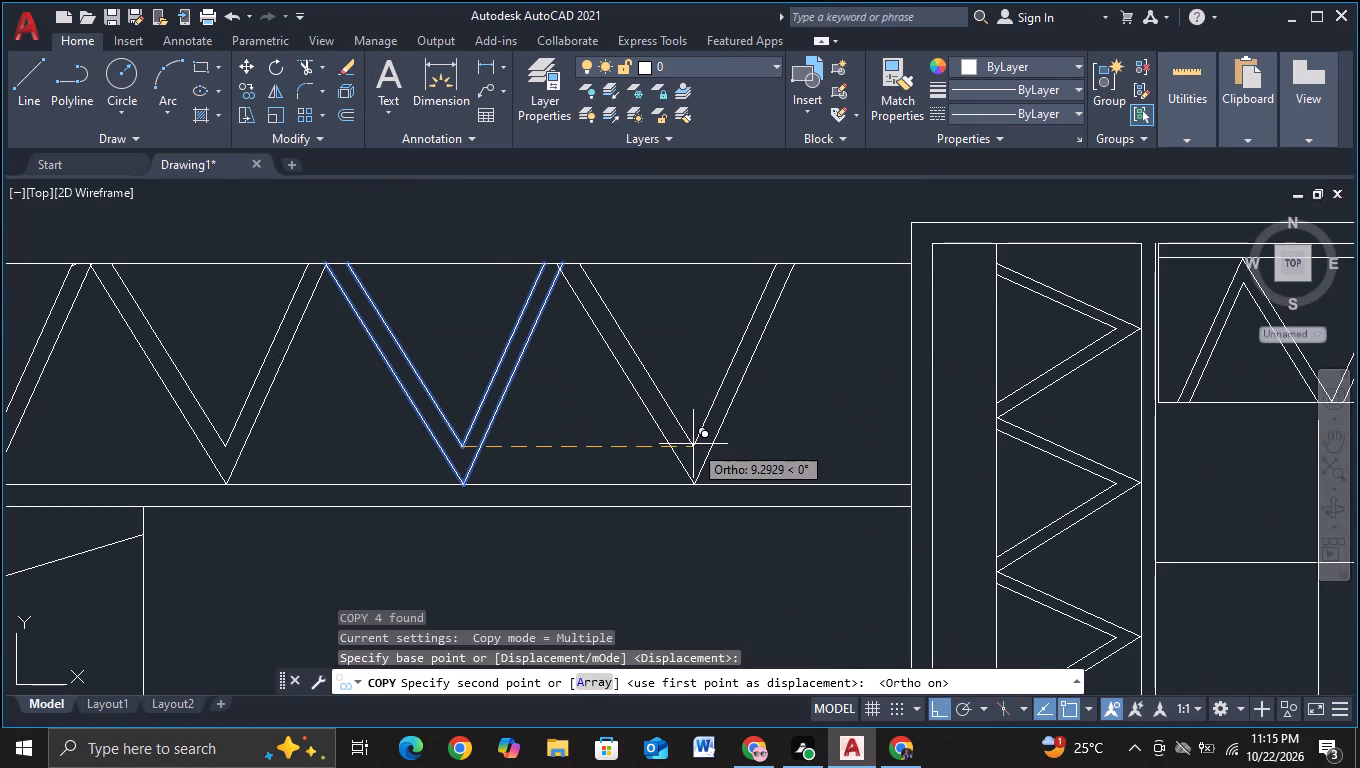
{"action": "left_click", "coordinate": [697, 442]}
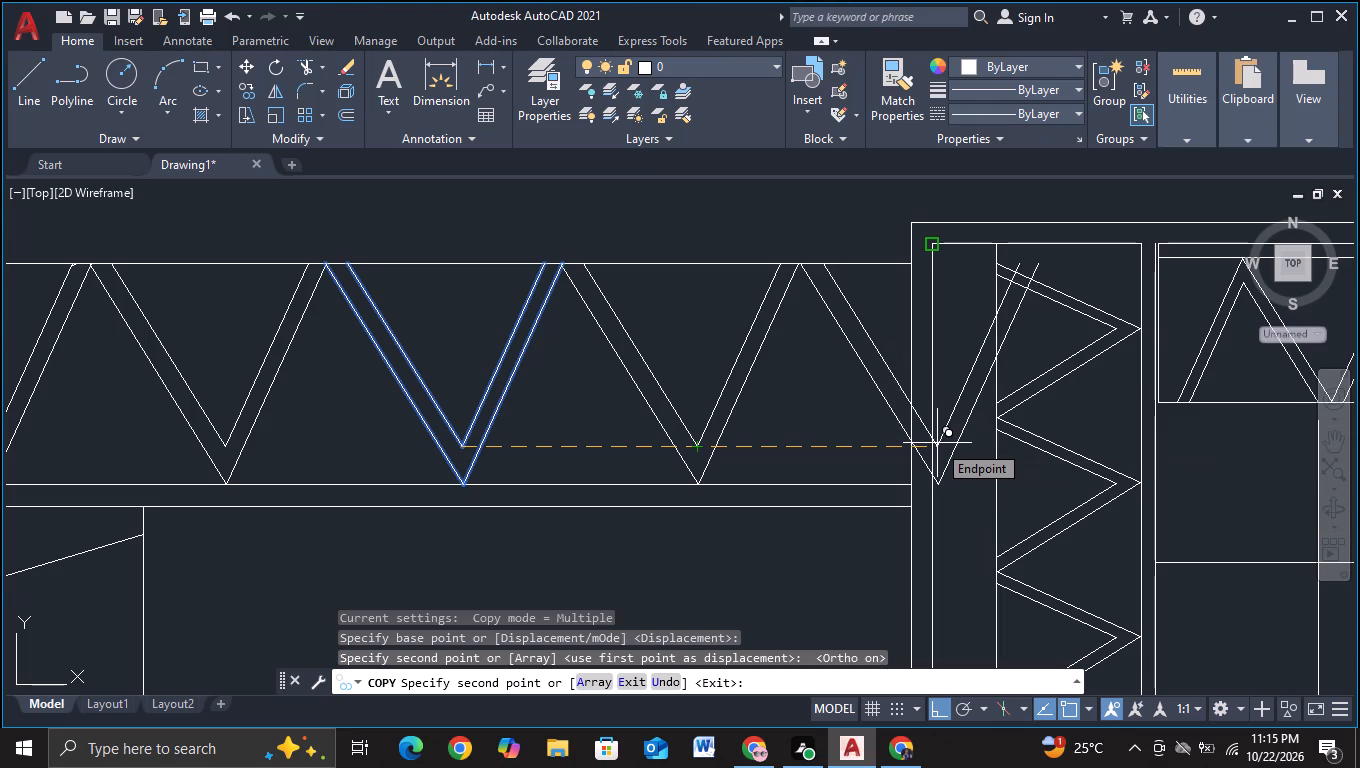
{"action": "key", "text": "F3"}
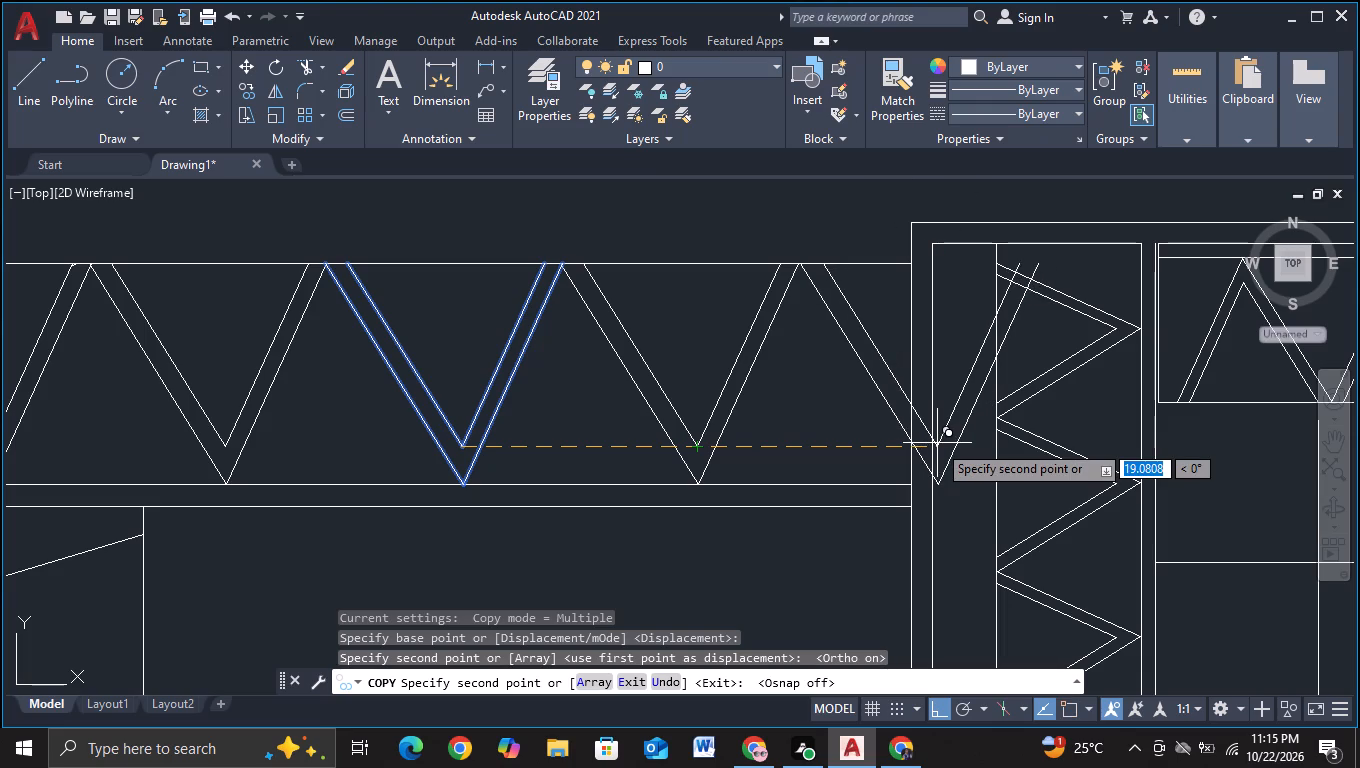
{"action": "left_click", "coordinate": [937, 443]}
{"action": "key", "text": "Escape"}
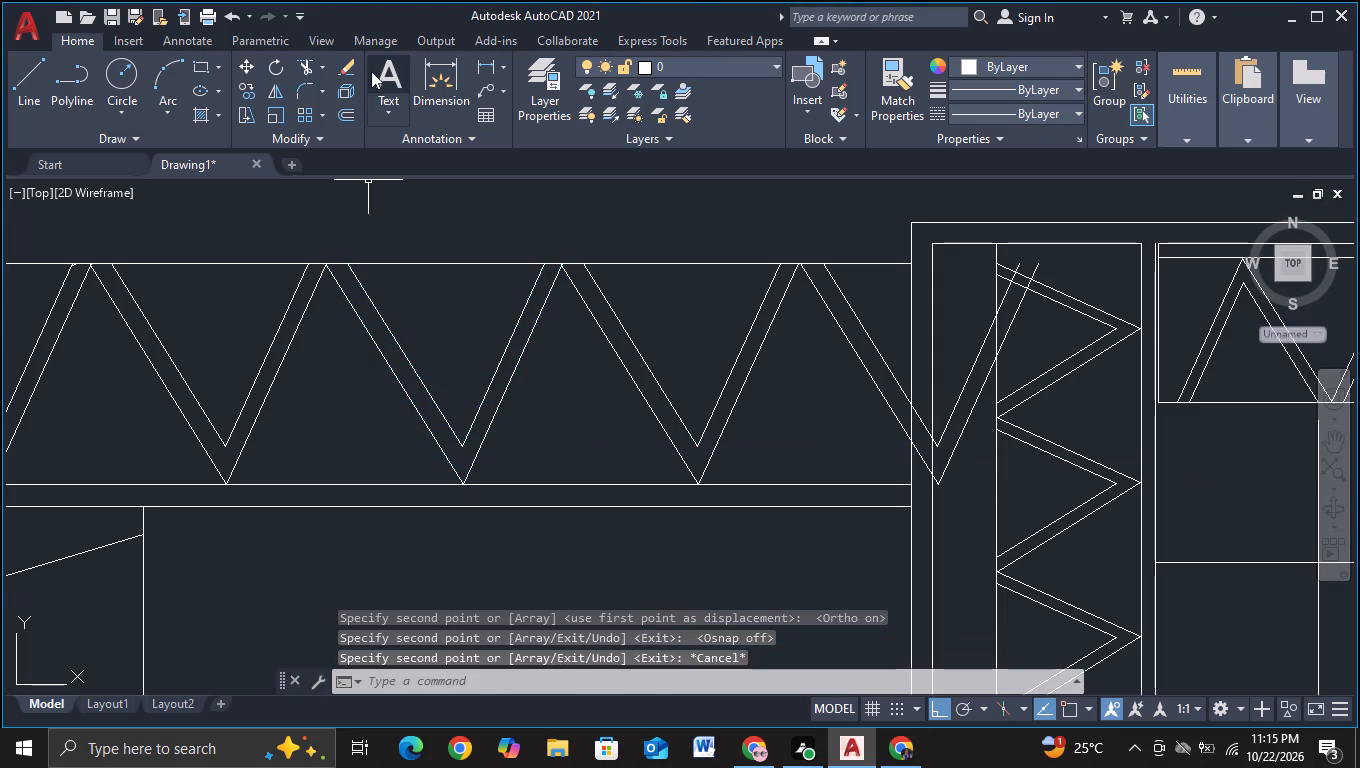
Trim away all parts of the last copied brace that run past the central building's outer edge into its truss column.
{"action": "left_click", "coordinate": [310, 72]}
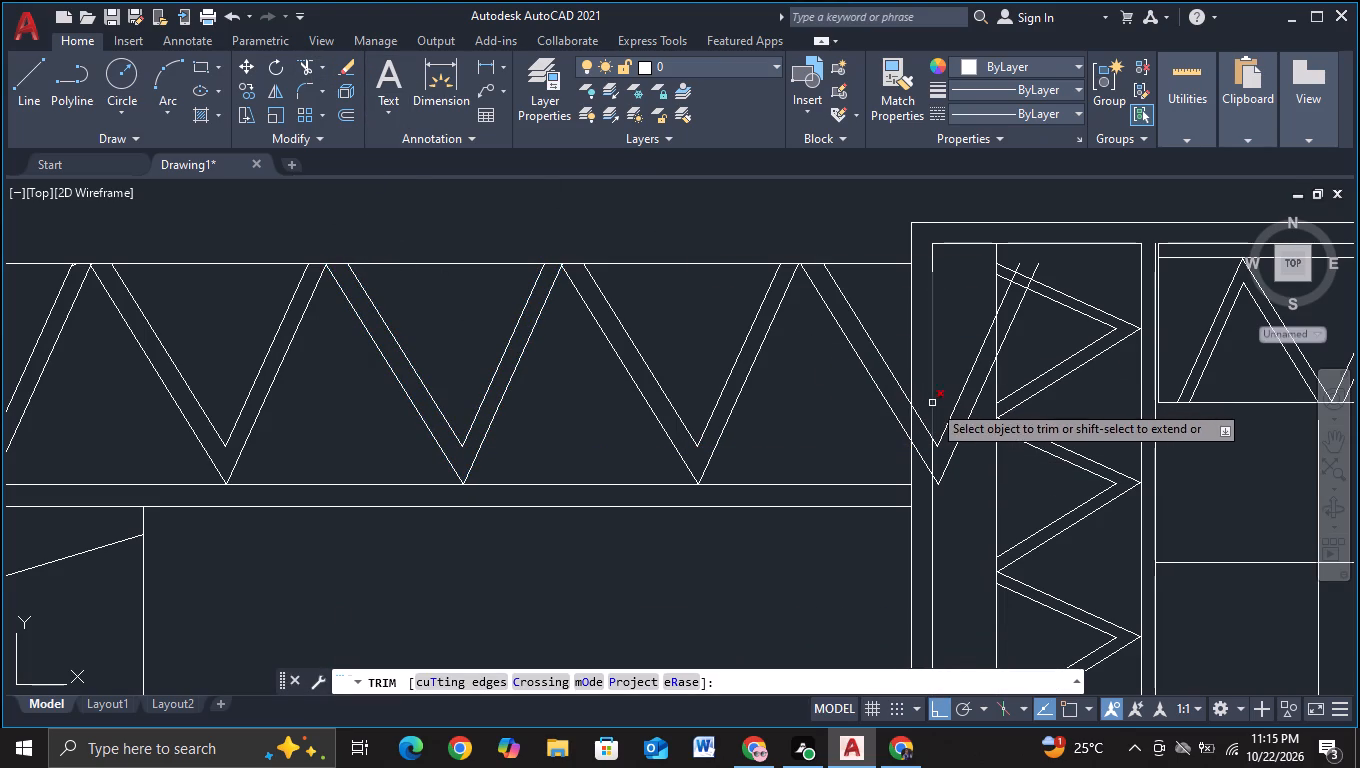
{"action": "left_click", "coordinate": [925, 403]}
{"action": "left_click", "coordinate": [924, 458]}
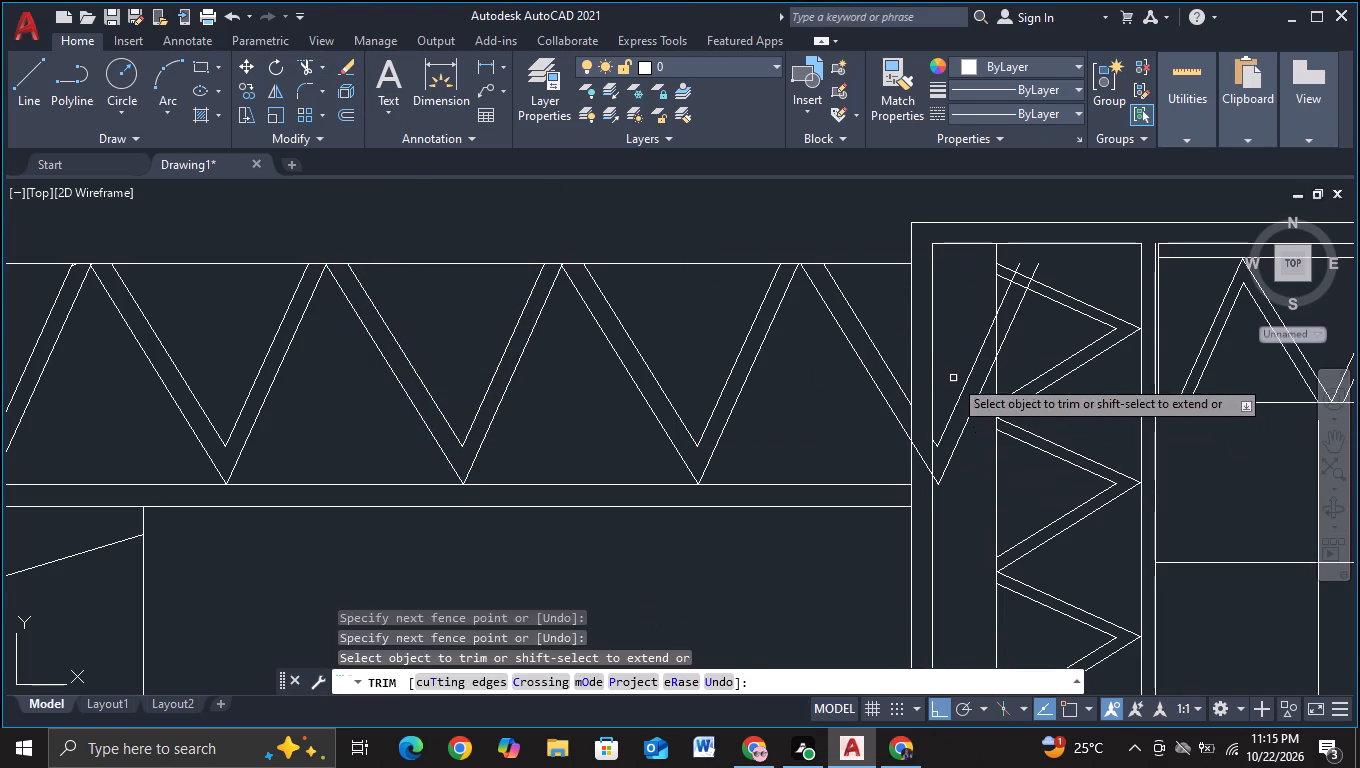
{"action": "left_click_drag", "start_coordinate": [953, 380], "coordinate": [980, 476]}
{"action": "left_click", "coordinate": [940, 485]}
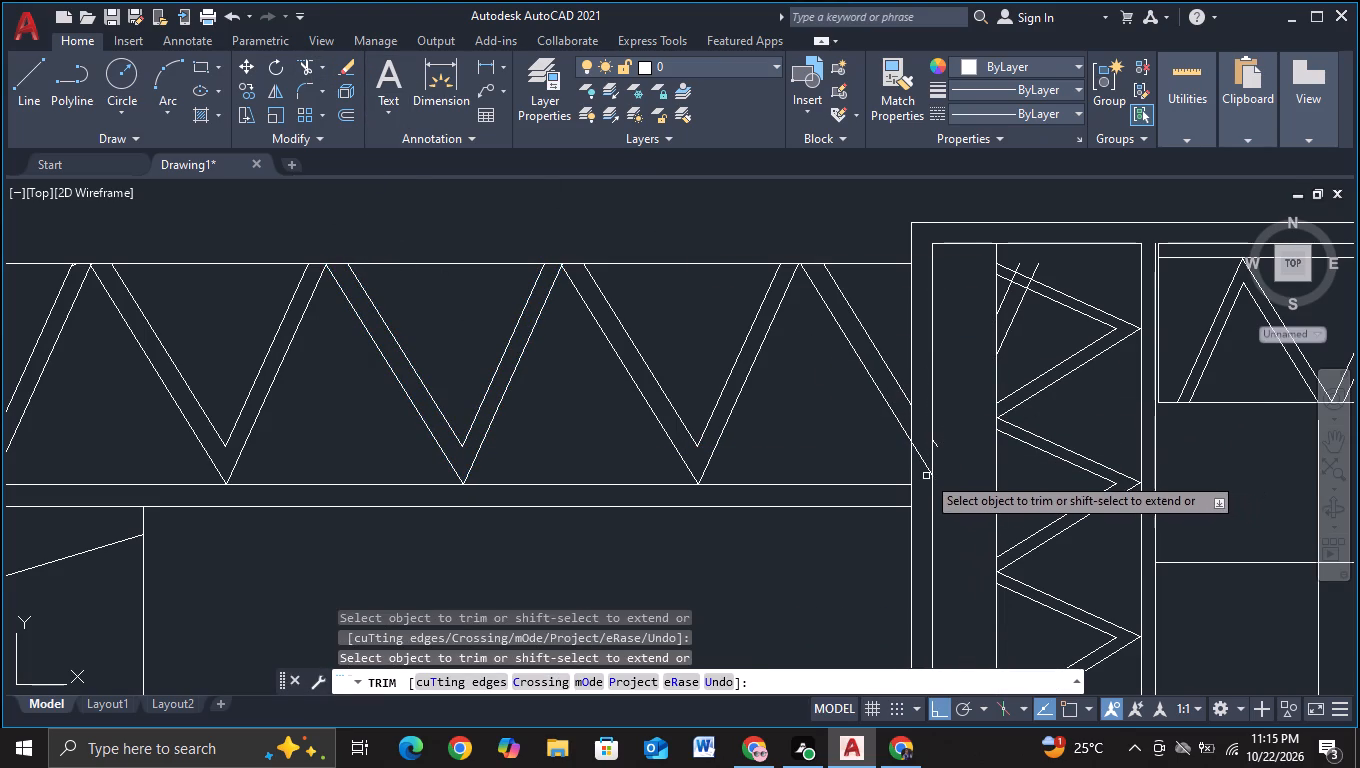
{"action": "left_click", "coordinate": [923, 458]}
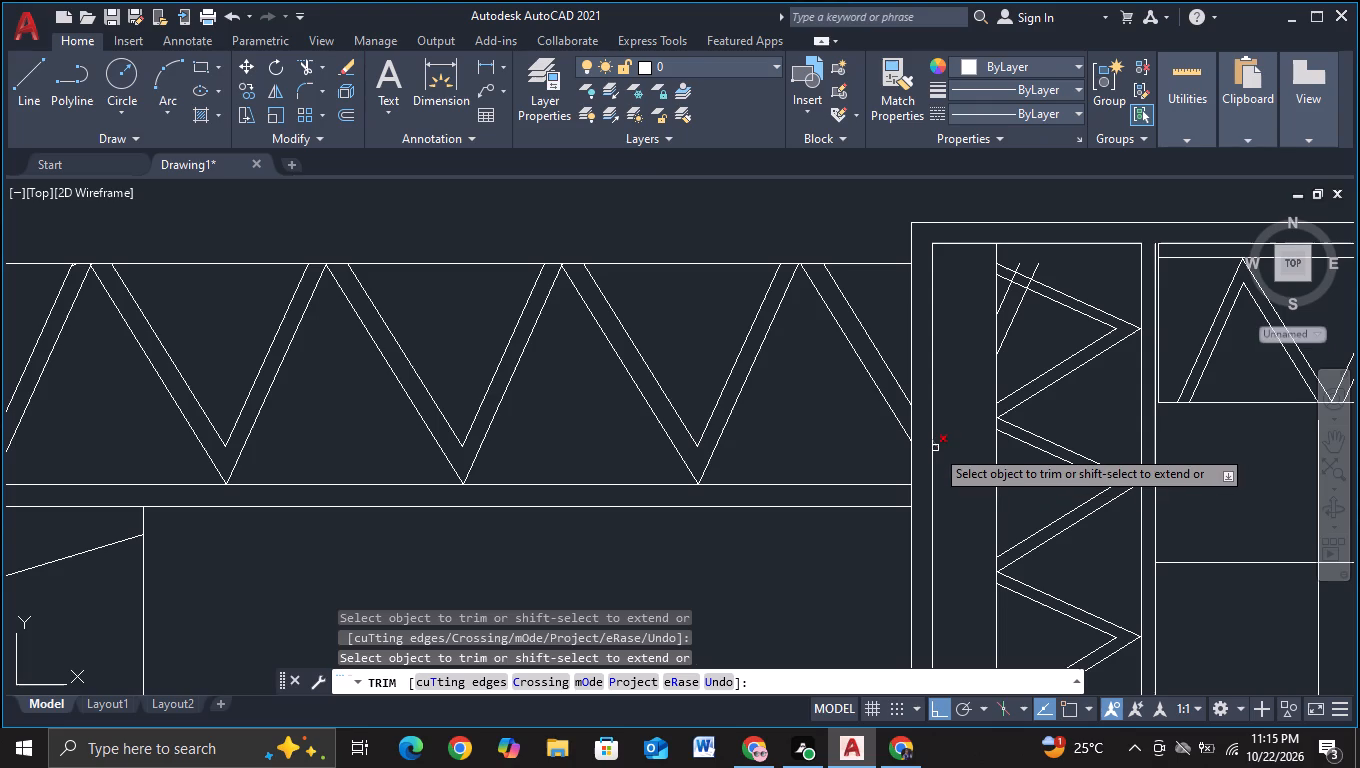
{"action": "left_click", "coordinate": [935, 446]}
{"action": "left_click_drag", "start_coordinate": [1001, 288], "coordinate": [1028, 326]}
{"action": "left_click", "coordinate": [1015, 267]}
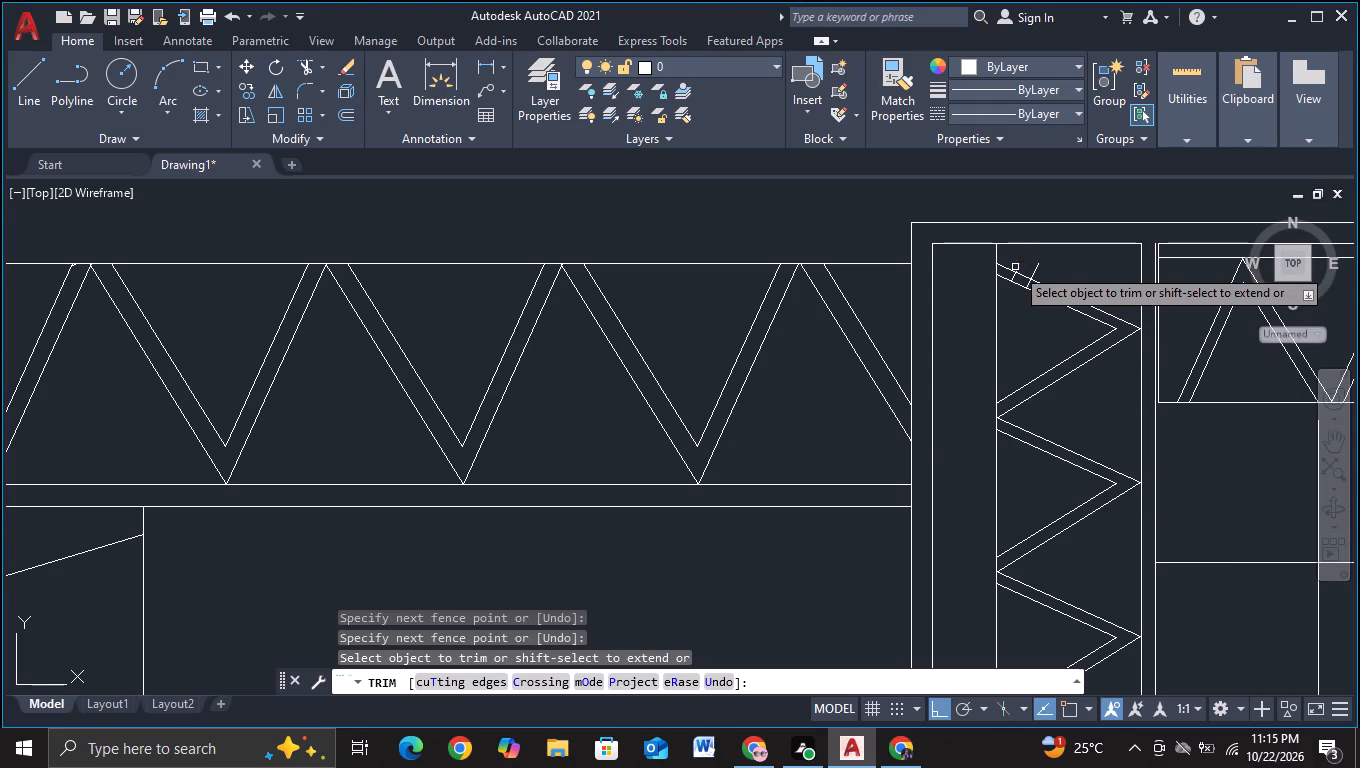
{"action": "left_click_drag", "start_coordinate": [1032, 268], "coordinate": [1077, 273]}
{"action": "scroll", "coordinate": [994, 273], "scroll_direction": "up", "scroll_amount": 1}
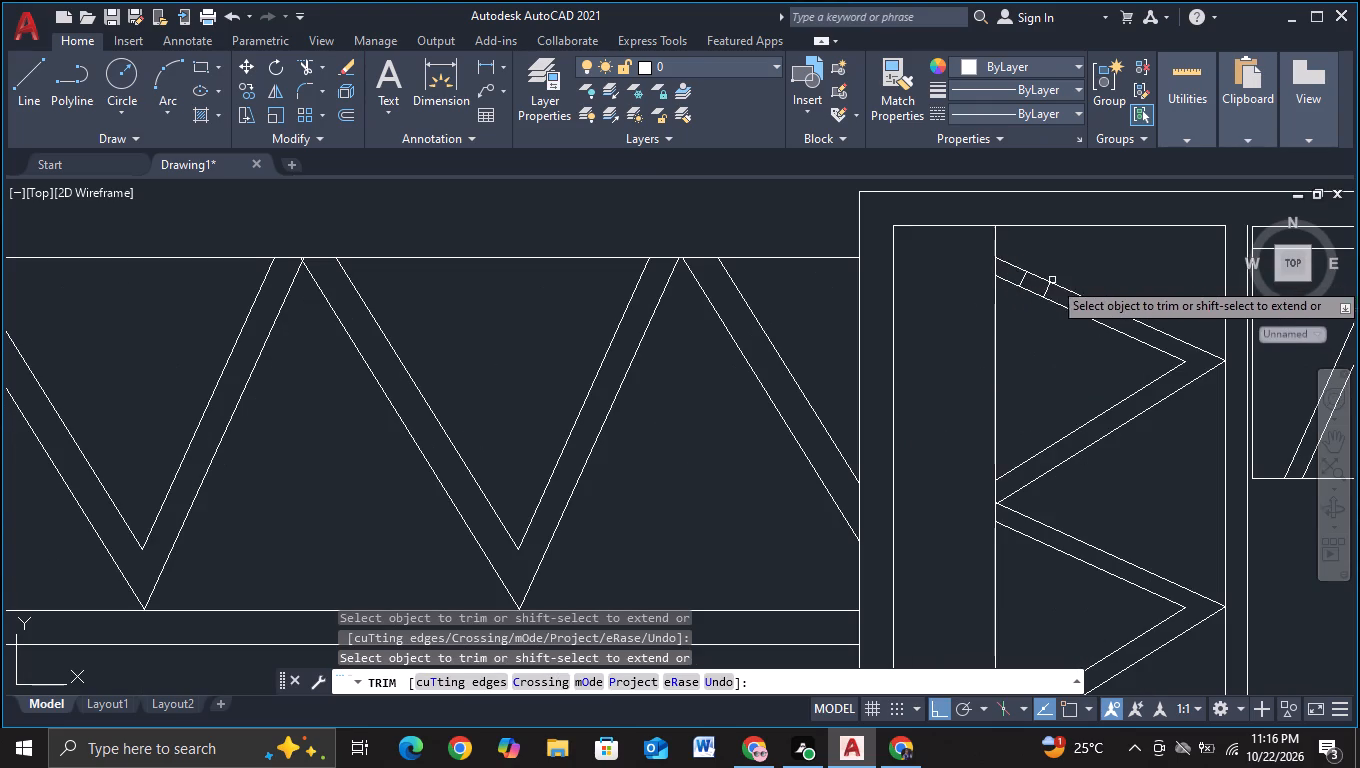
{"action": "left_click", "coordinate": [1018, 275]}
{"action": "left_click", "coordinate": [1047, 291]}
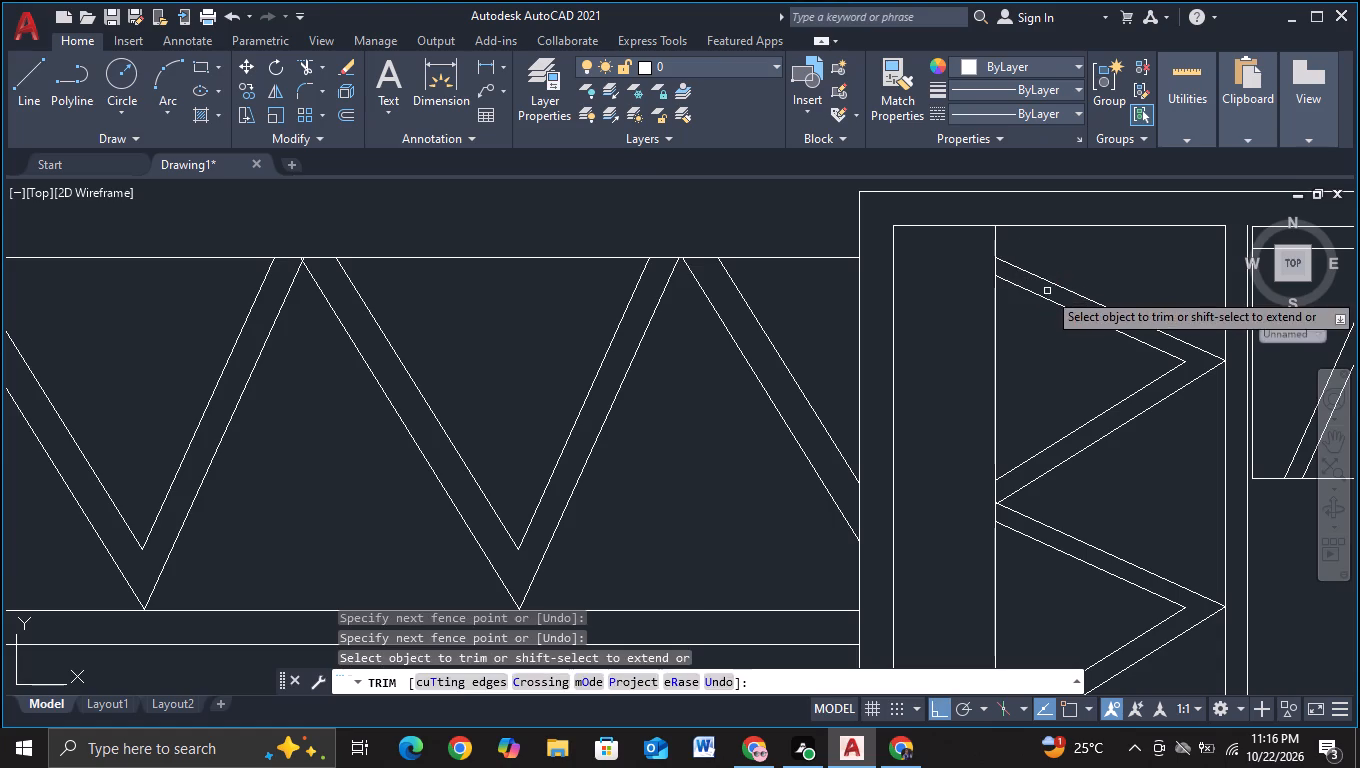
{"action": "key", "text": "Escape"}
Examine the whole elevation, from the leftmost cluster across the truss-linked blocks, for remaining gaps or stray lines.
{"action": "scroll", "coordinate": [924, 417], "scroll_direction": "down", "scroll_amount": 3}
{"action": "middle_click_drag", "start_coordinate": [805, 579], "coordinate": [822, 486]}
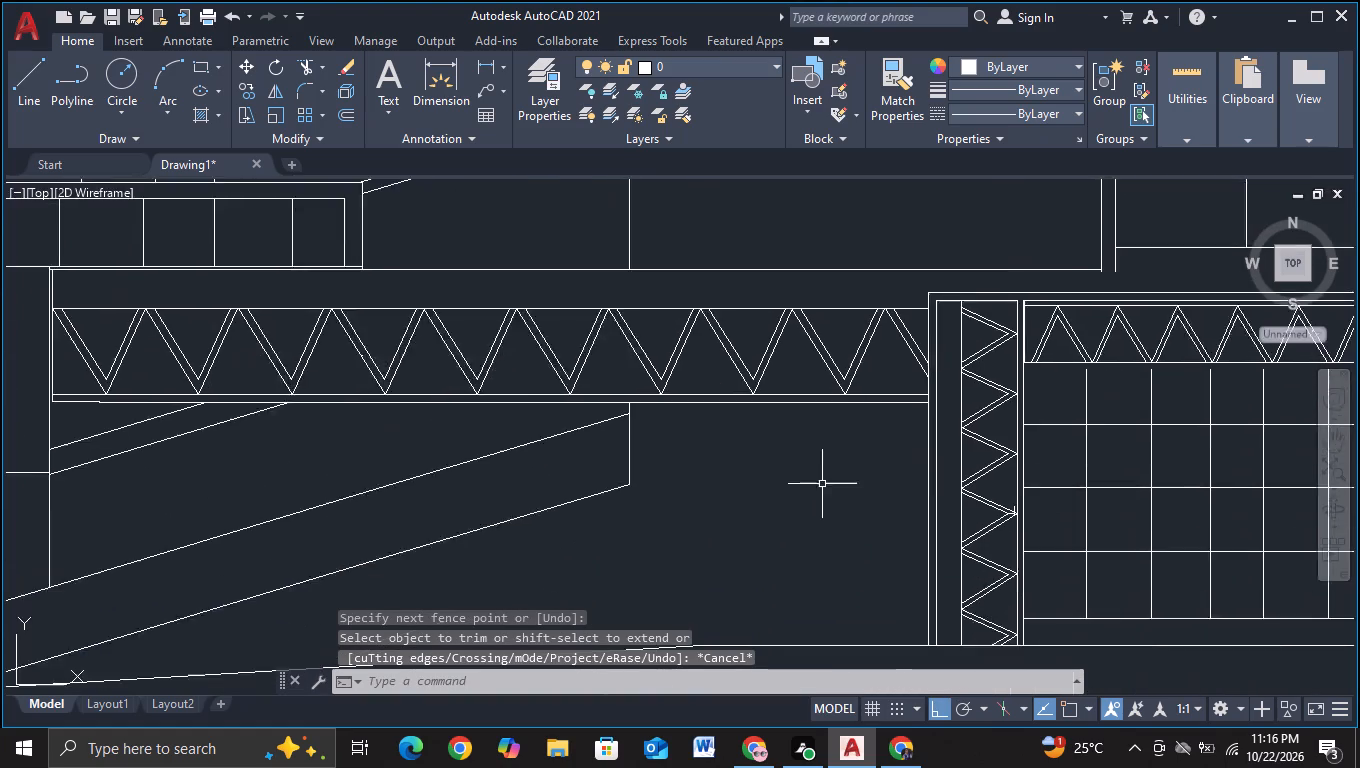
{"action": "scroll", "coordinate": [822, 487], "scroll_direction": "down", "scroll_amount": 3}
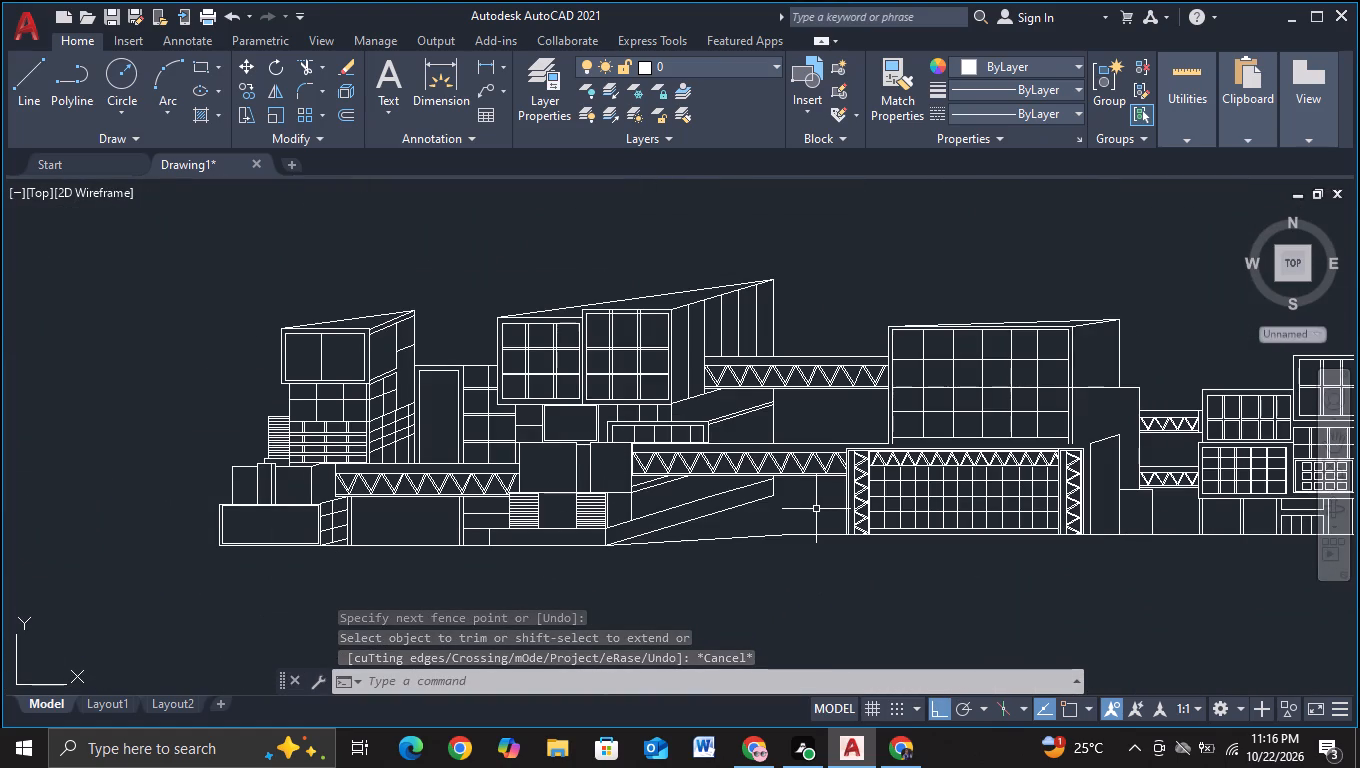
{"action": "middle_click_drag", "start_coordinate": [816, 509], "coordinate": [816, 467]}
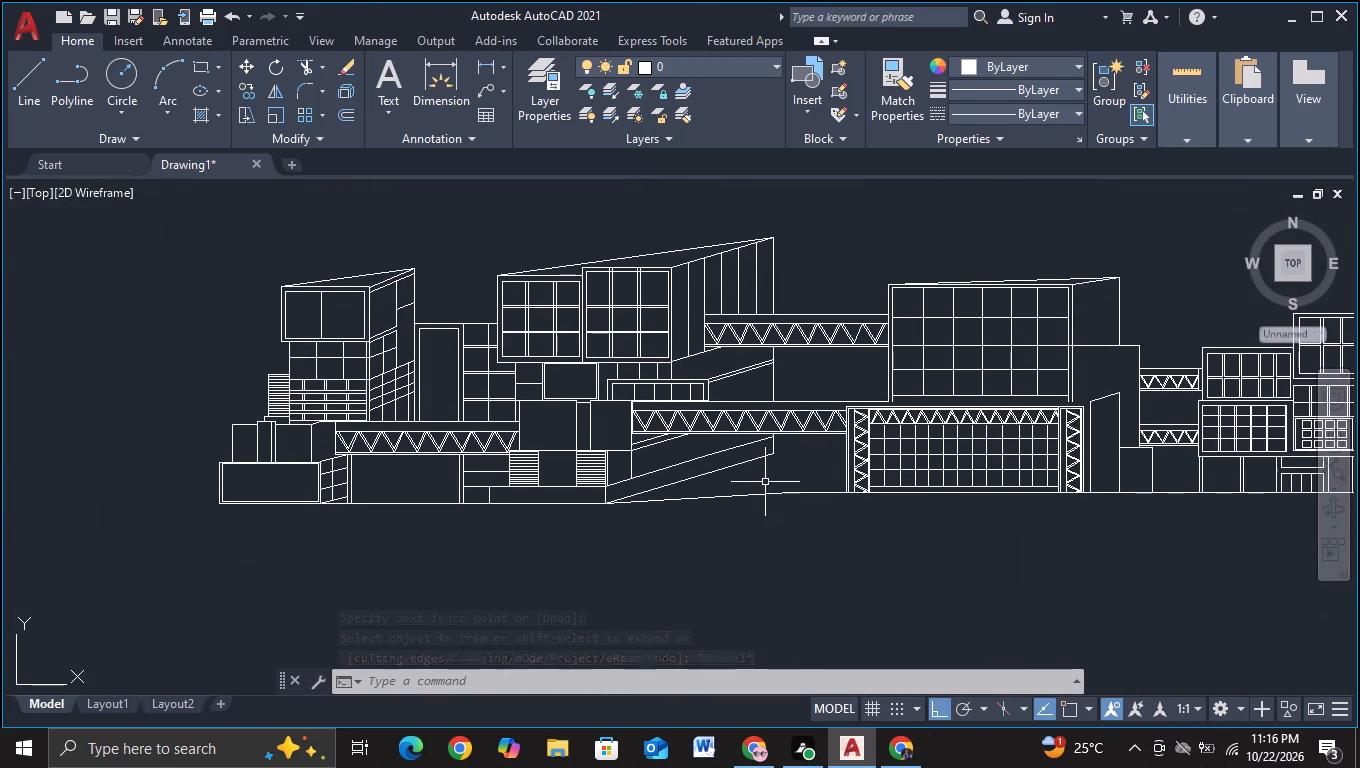
{"action": "middle_click_drag", "start_coordinate": [800, 528], "coordinate": [585, 500]}
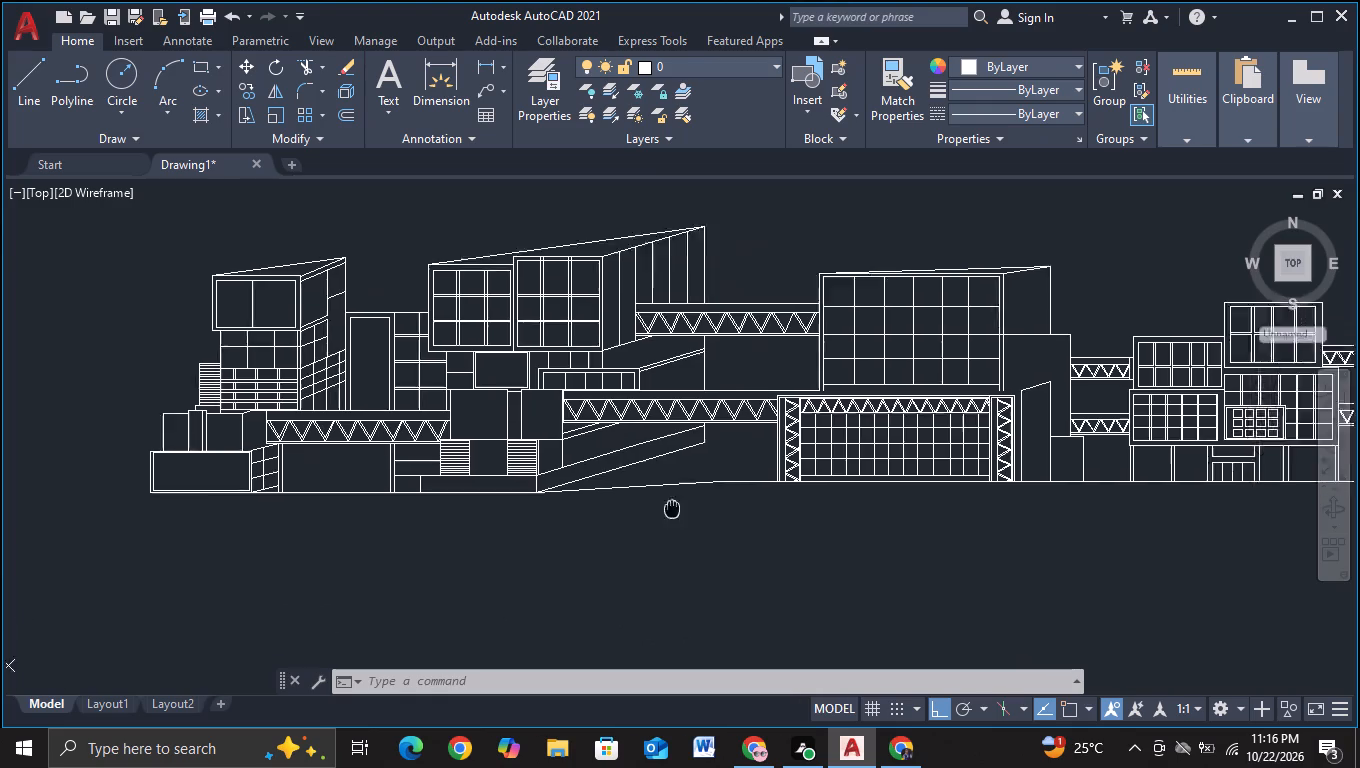
{"action": "middle_click_drag", "start_coordinate": [585, 500], "coordinate": [509, 491]}
{"action": "scroll", "coordinate": [620, 503], "scroll_direction": "down", "scroll_amount": 1}
{"action": "middle_click_drag", "start_coordinate": [820, 582], "coordinate": [571, 542]}
{"action": "middle_click_drag", "start_coordinate": [776, 557], "coordinate": [429, 532]}
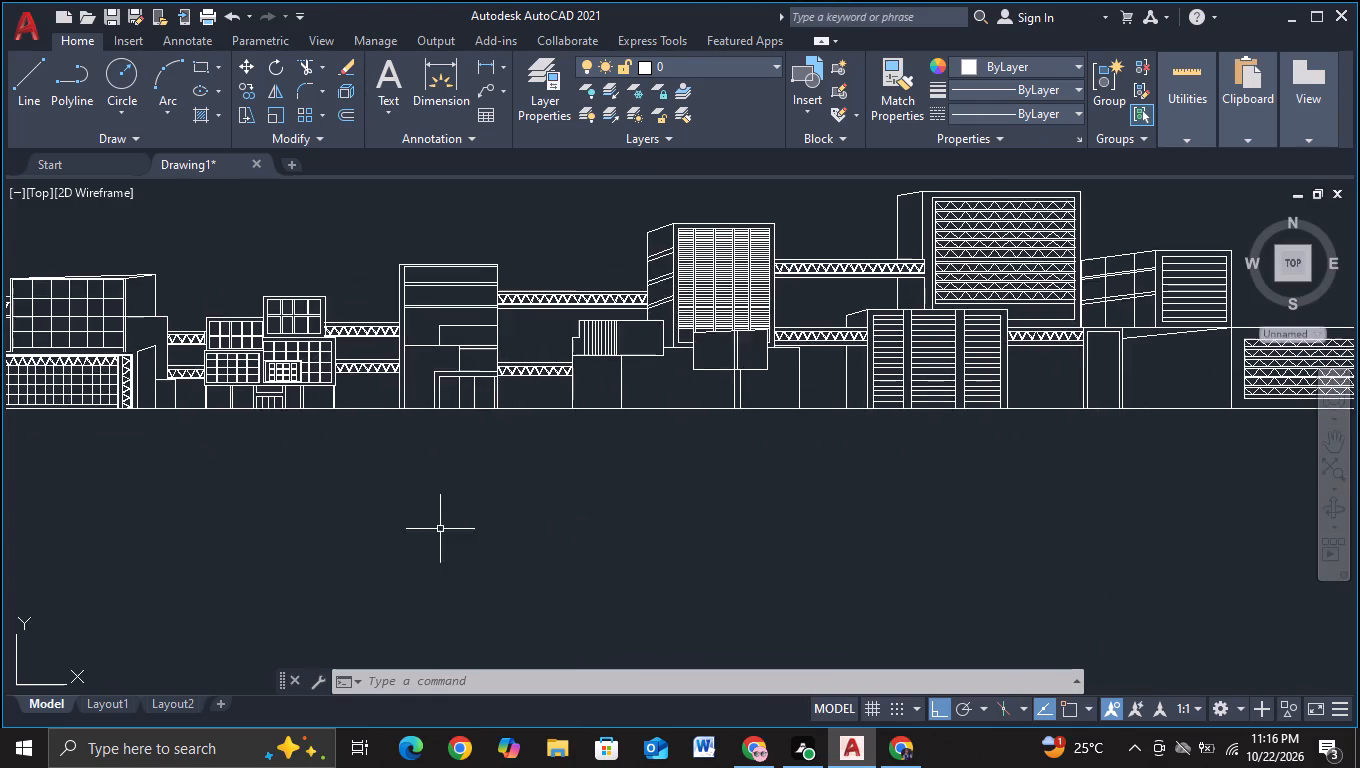
{"action": "middle_click_drag", "start_coordinate": [805, 509], "coordinate": [541, 544]}
{"action": "middle_click_drag", "start_coordinate": [661, 514], "coordinate": [1096, 498]}
{"action": "middle_click_drag", "start_coordinate": [623, 459], "coordinate": [695, 478]}
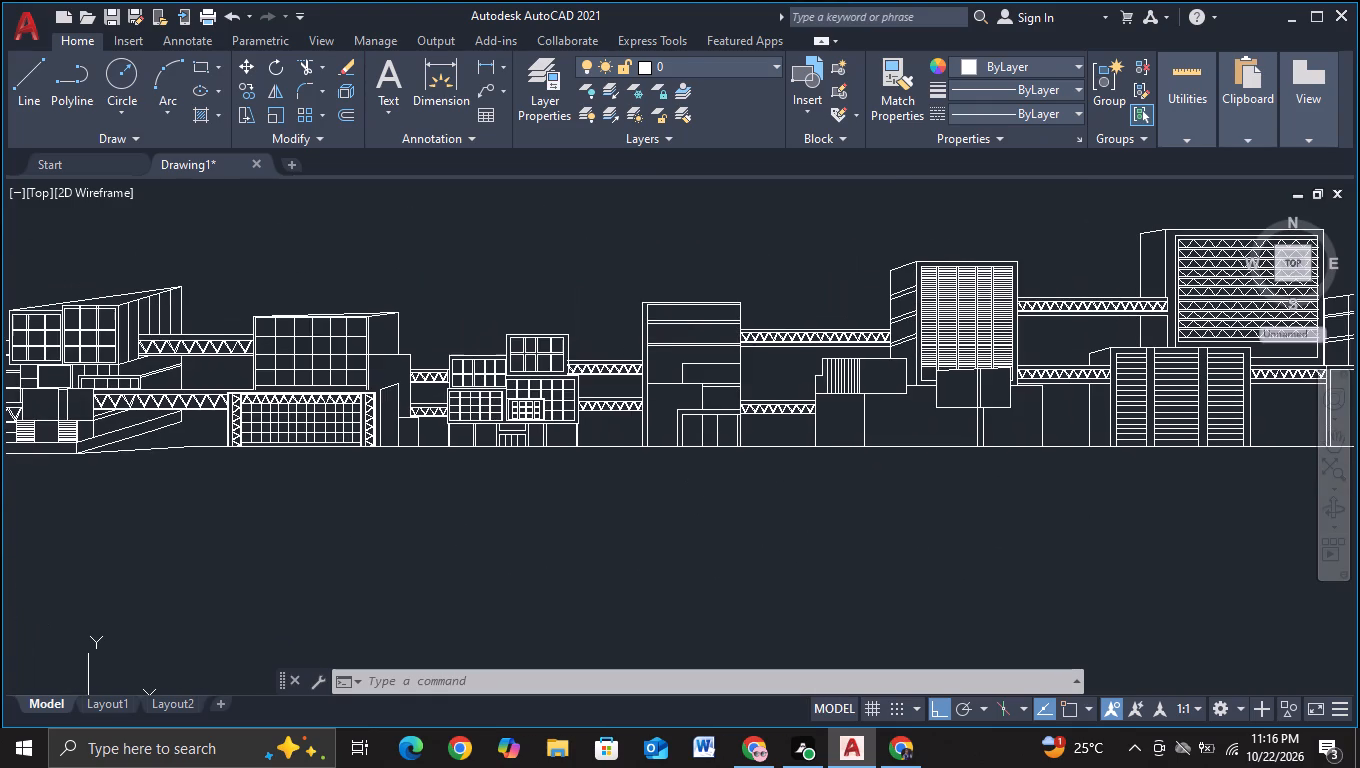
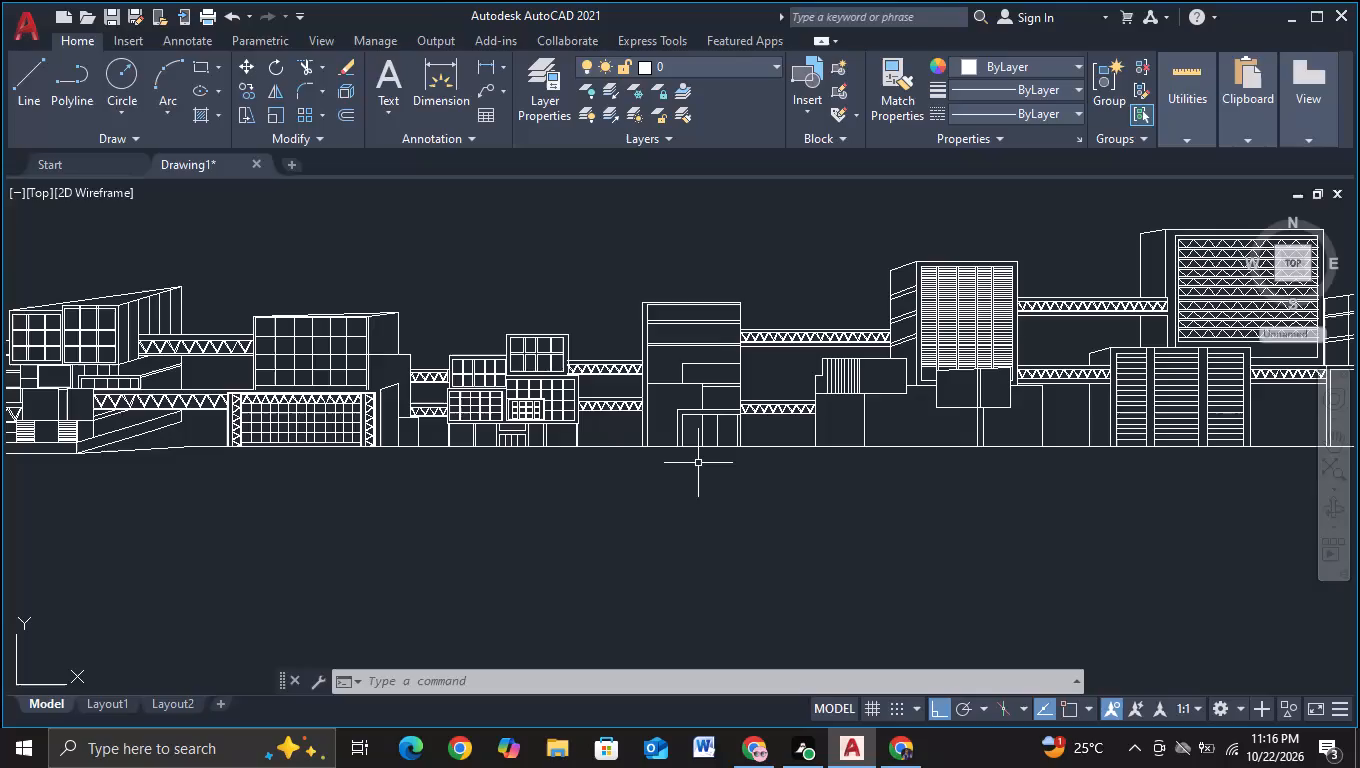
Draw a vertical line through the horizontally slatted window of the building beside the tall truss-patterned block, extending past both frame edges.
{"action": "middle_click_drag", "start_coordinate": [698, 462], "coordinate": [547, 459]}
{"action": "middle_click_drag", "start_coordinate": [912, 468], "coordinate": [839, 479]}
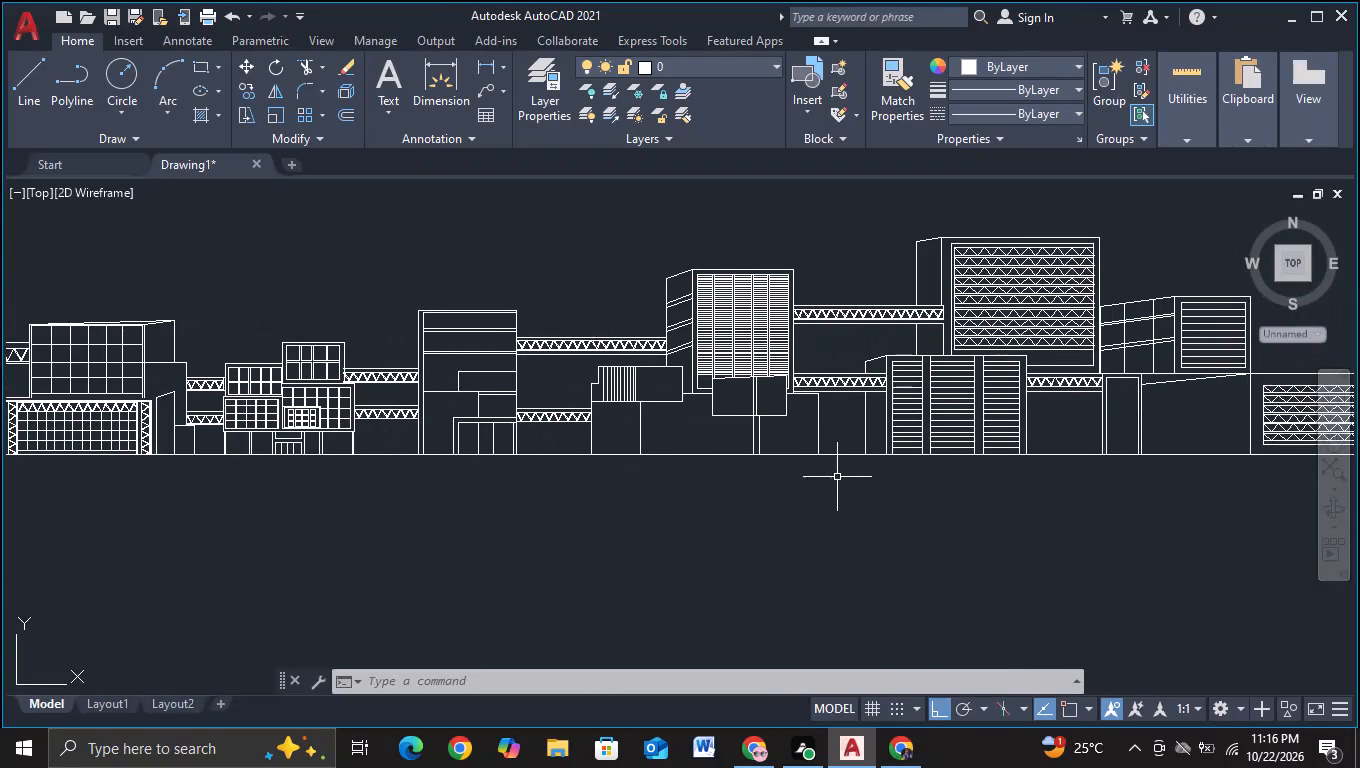
{"action": "middle_click_drag", "start_coordinate": [853, 469], "coordinate": [411, 475]}
{"action": "left_click", "coordinate": [36, 80]}
{"action": "scroll", "coordinate": [766, 246], "scroll_direction": "up", "scroll_amount": 2}
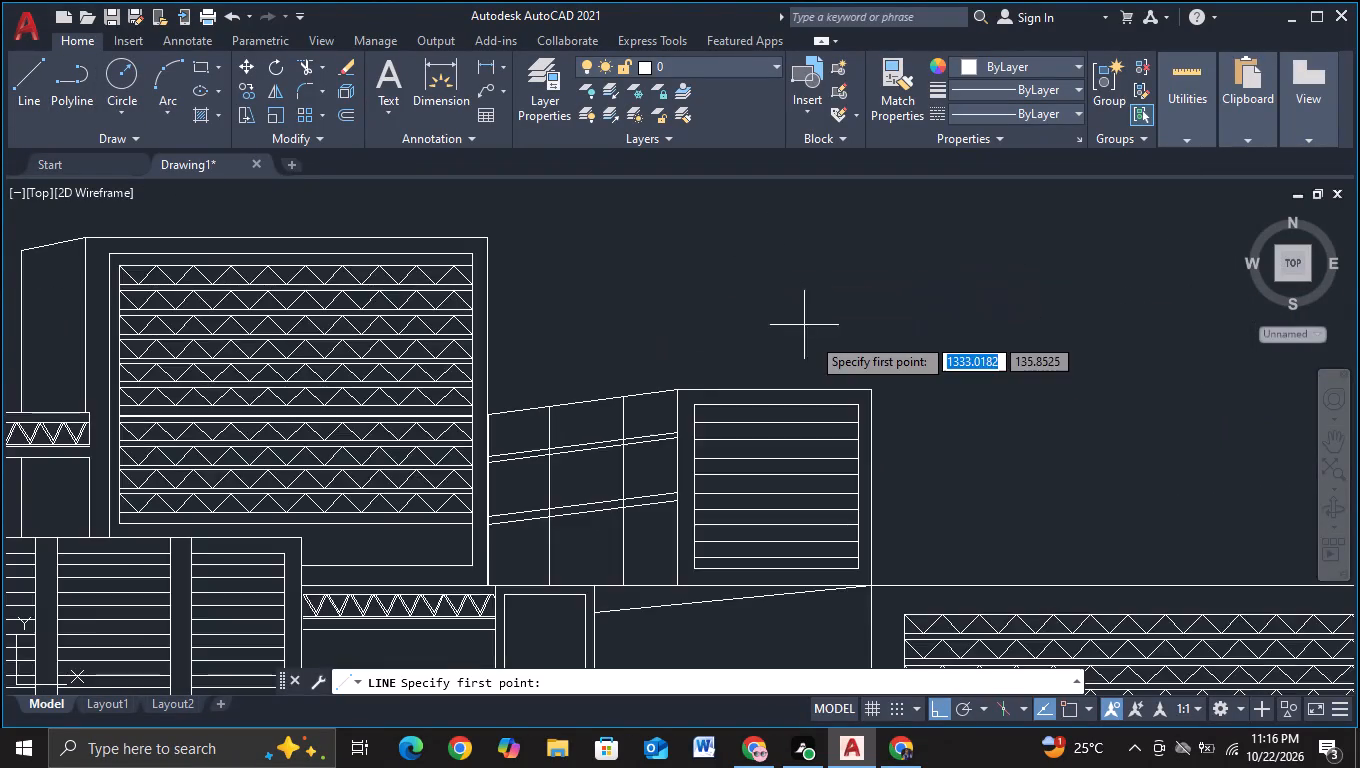
{"action": "scroll", "coordinate": [811, 336], "scroll_direction": "up", "scroll_amount": 1}
{"action": "middle_click_drag", "start_coordinate": [922, 401], "coordinate": [867, 197]}
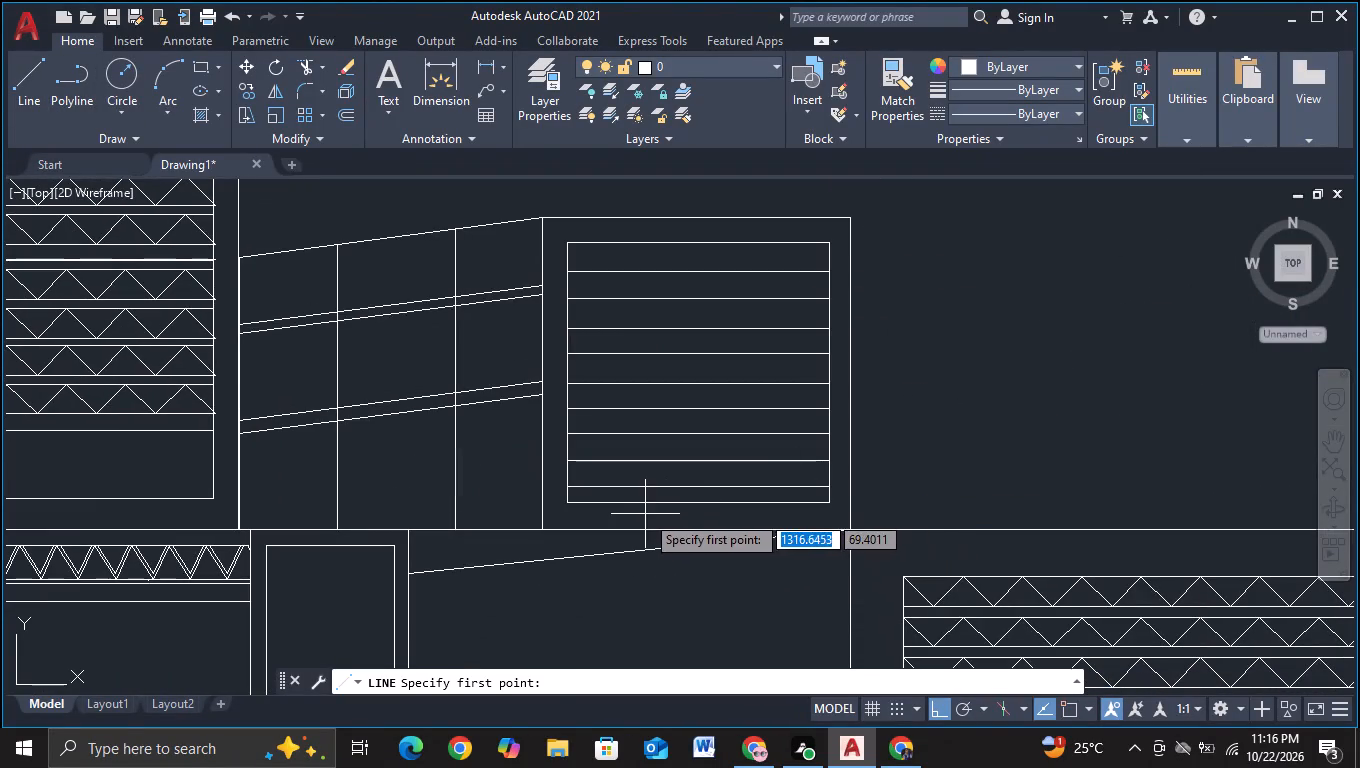
{"action": "left_click", "coordinate": [645, 514]}
{"action": "left_click", "coordinate": [643, 200]}
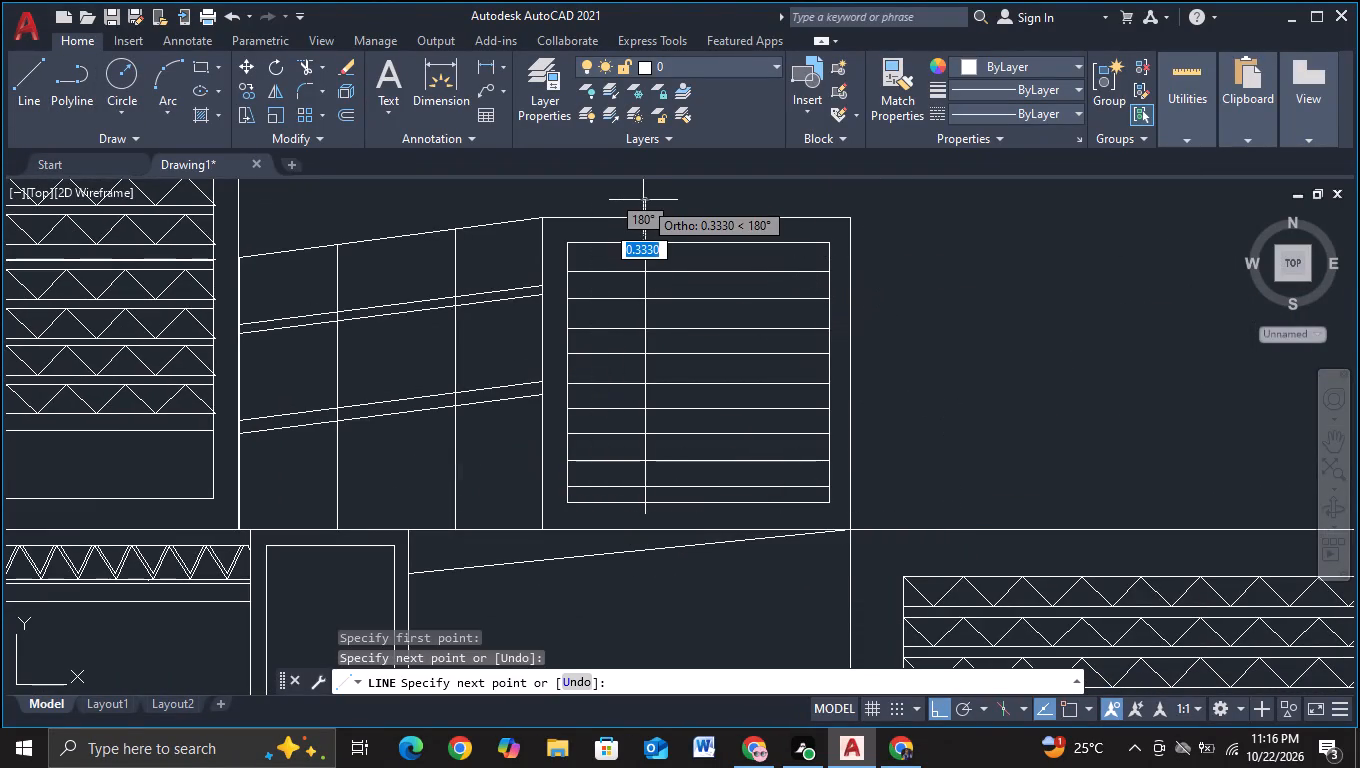
{"action": "key", "text": "Escape"}
Trim the new vertical line's overhanging ends at the top and bottom of the slatted window frame.
{"action": "left_click", "coordinate": [307, 73]}
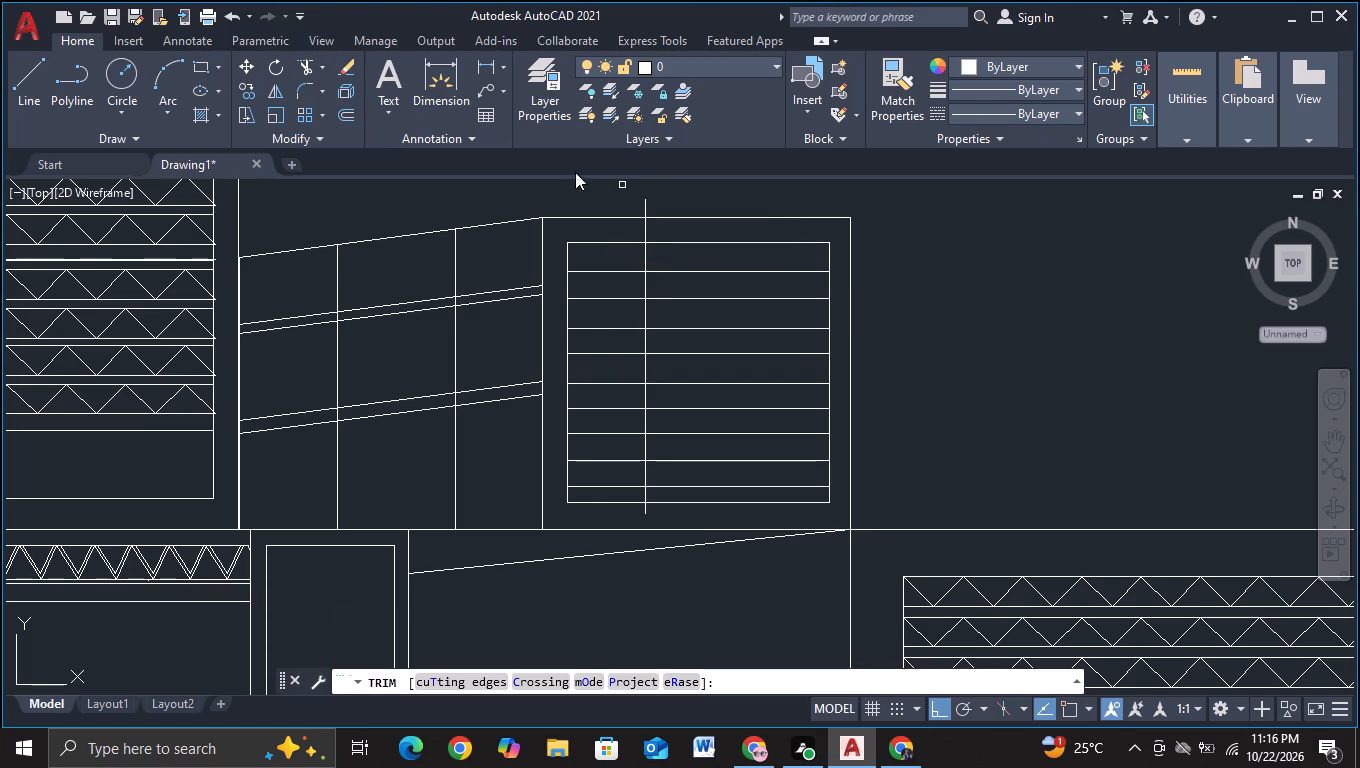
{"action": "left_click", "coordinate": [642, 226]}
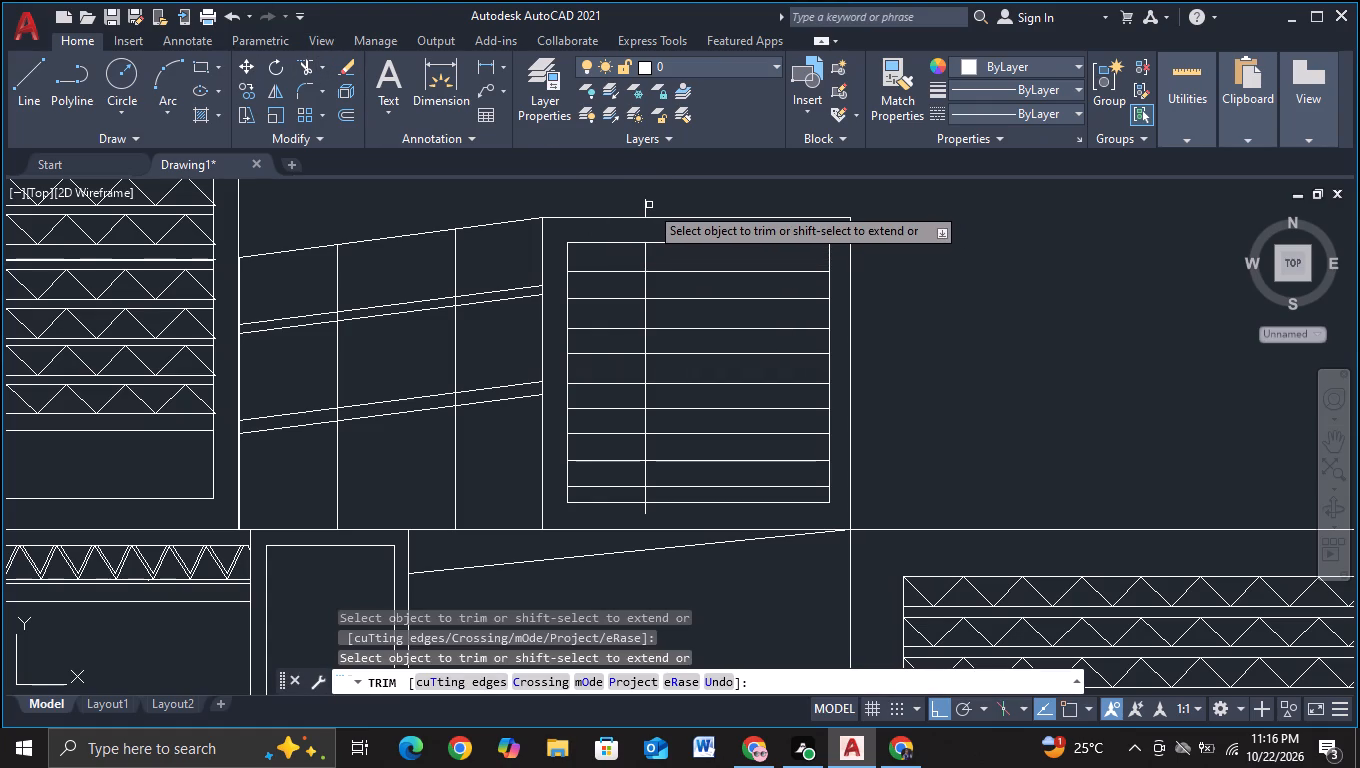
{"action": "left_click", "coordinate": [647, 205]}
{"action": "scroll", "coordinate": [650, 493], "scroll_direction": "up", "scroll_amount": 1}
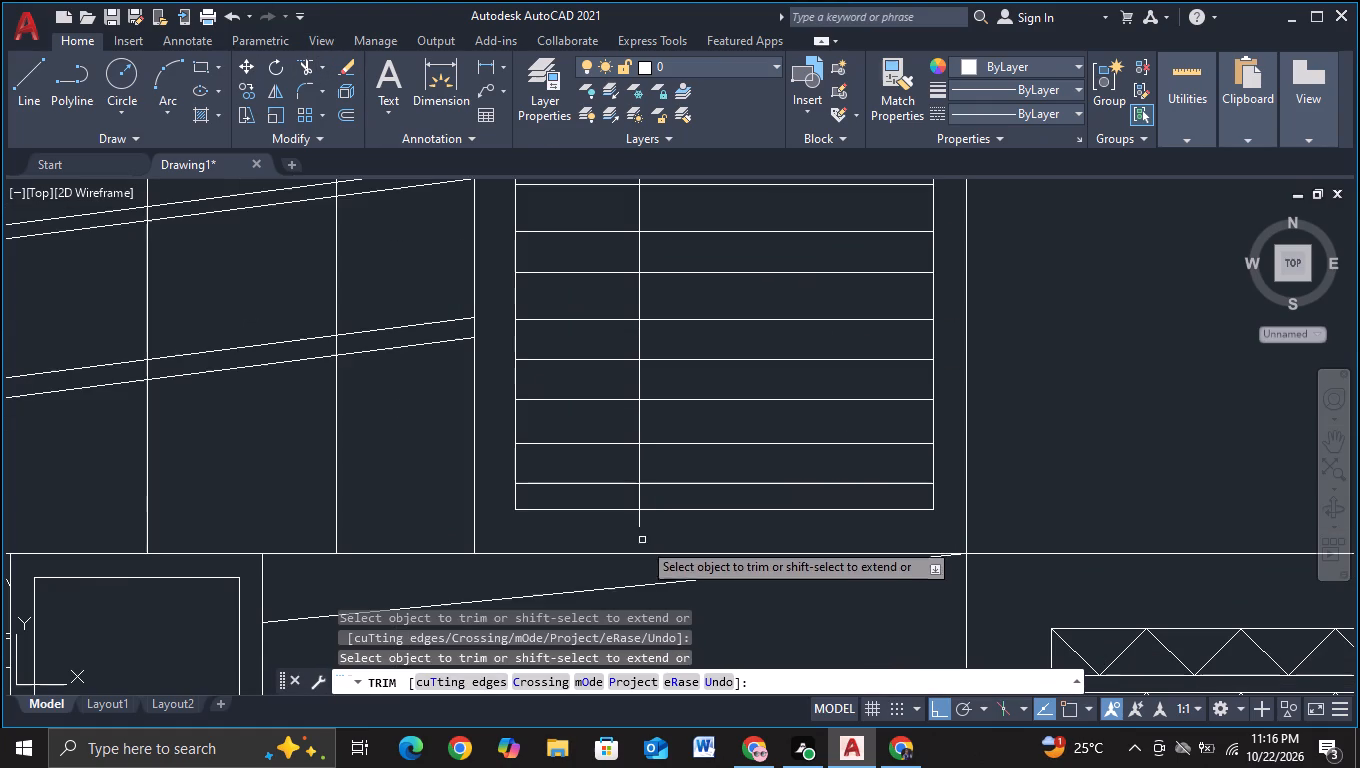
{"action": "left_click", "coordinate": [641, 525]}
{"action": "key", "text": "Escape"}
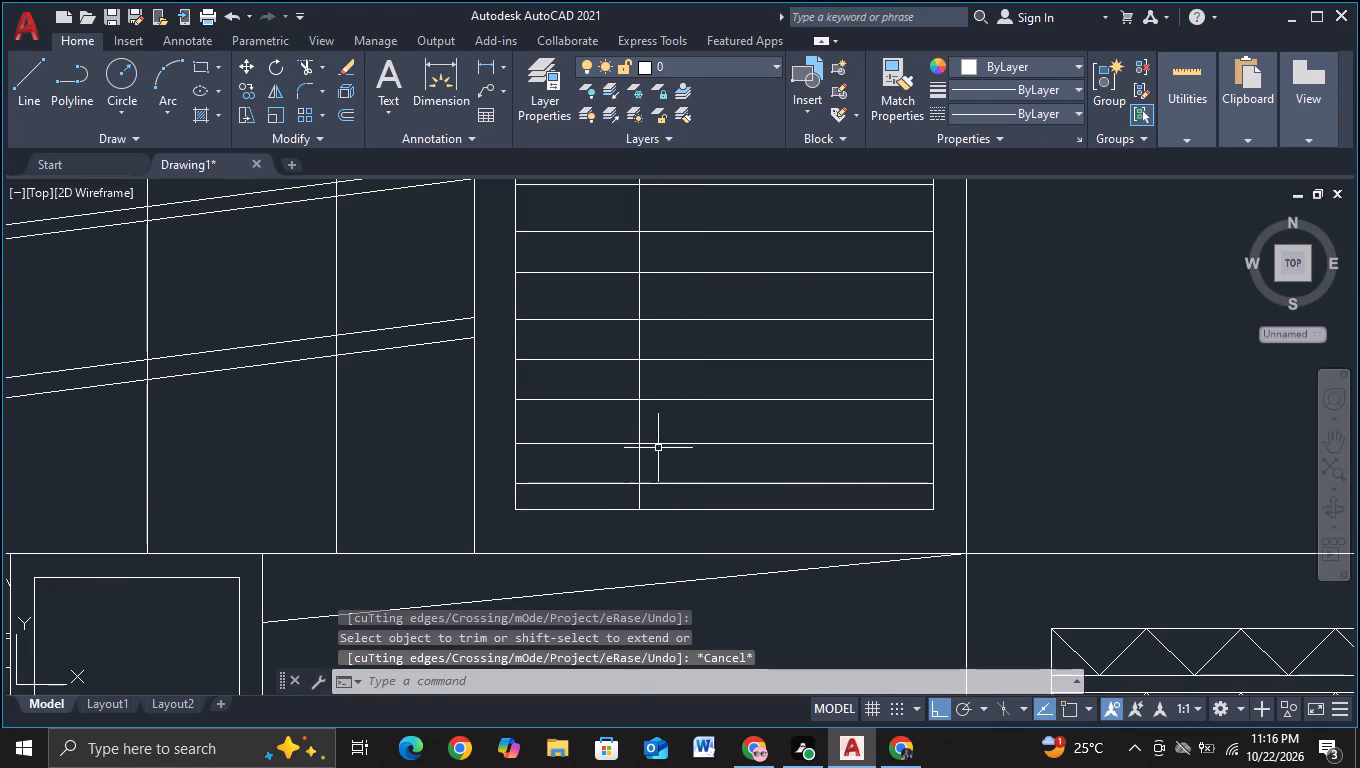
Copy the vertical line horizontally within the slatted window to form a second divider nearer the opposite side.
{"action": "left_click", "coordinate": [637, 452]}
{"action": "key", "text": "c"}
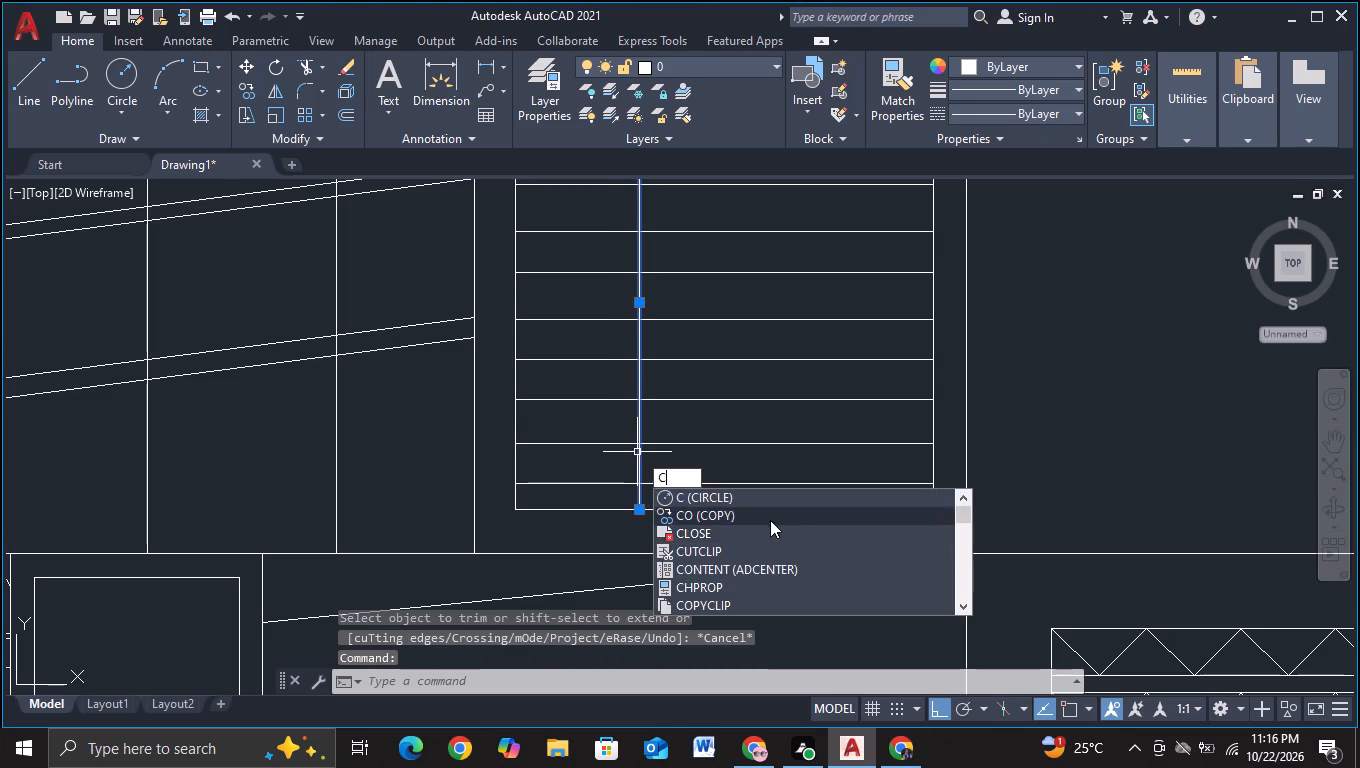
{"action": "left_click", "coordinate": [770, 520]}
{"action": "left_click", "coordinate": [699, 443]}
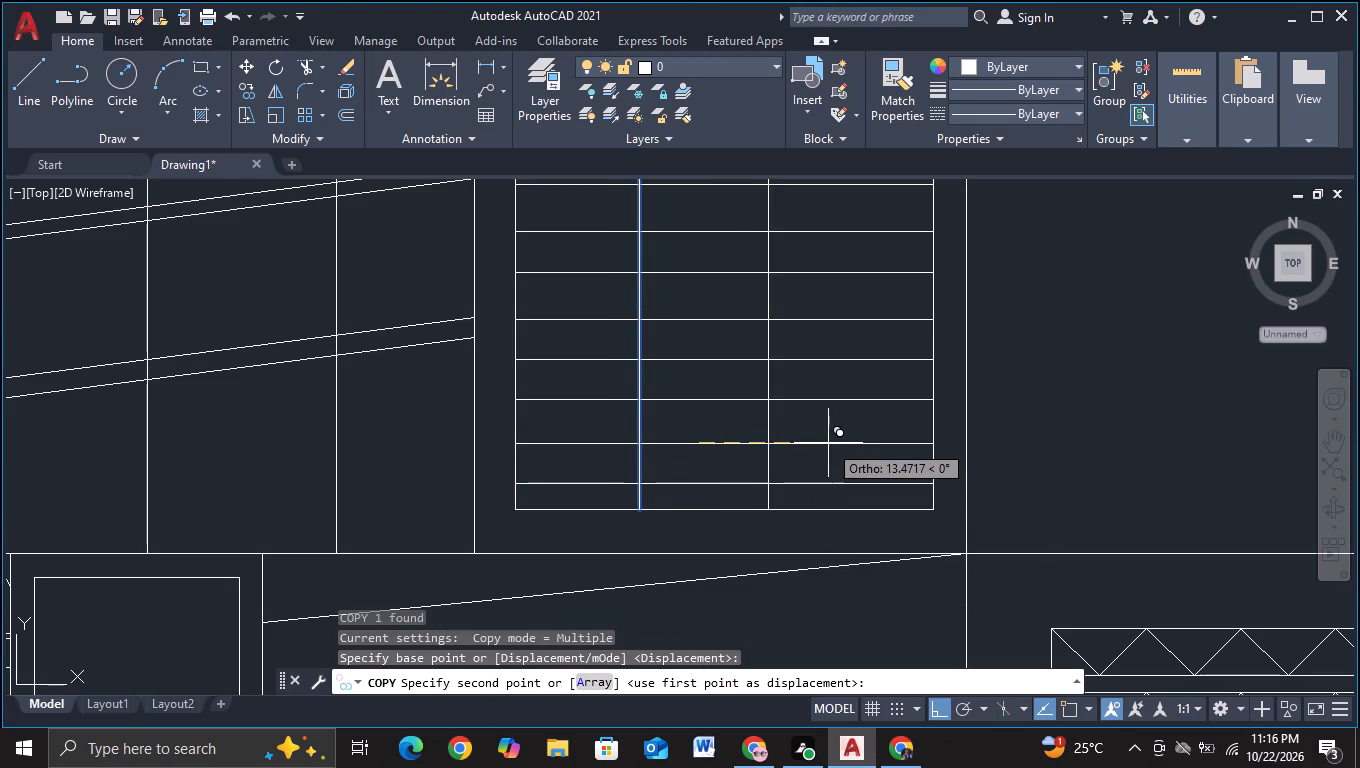
{"action": "left_click", "coordinate": [869, 453]}
{"action": "key", "text": "Escape"}
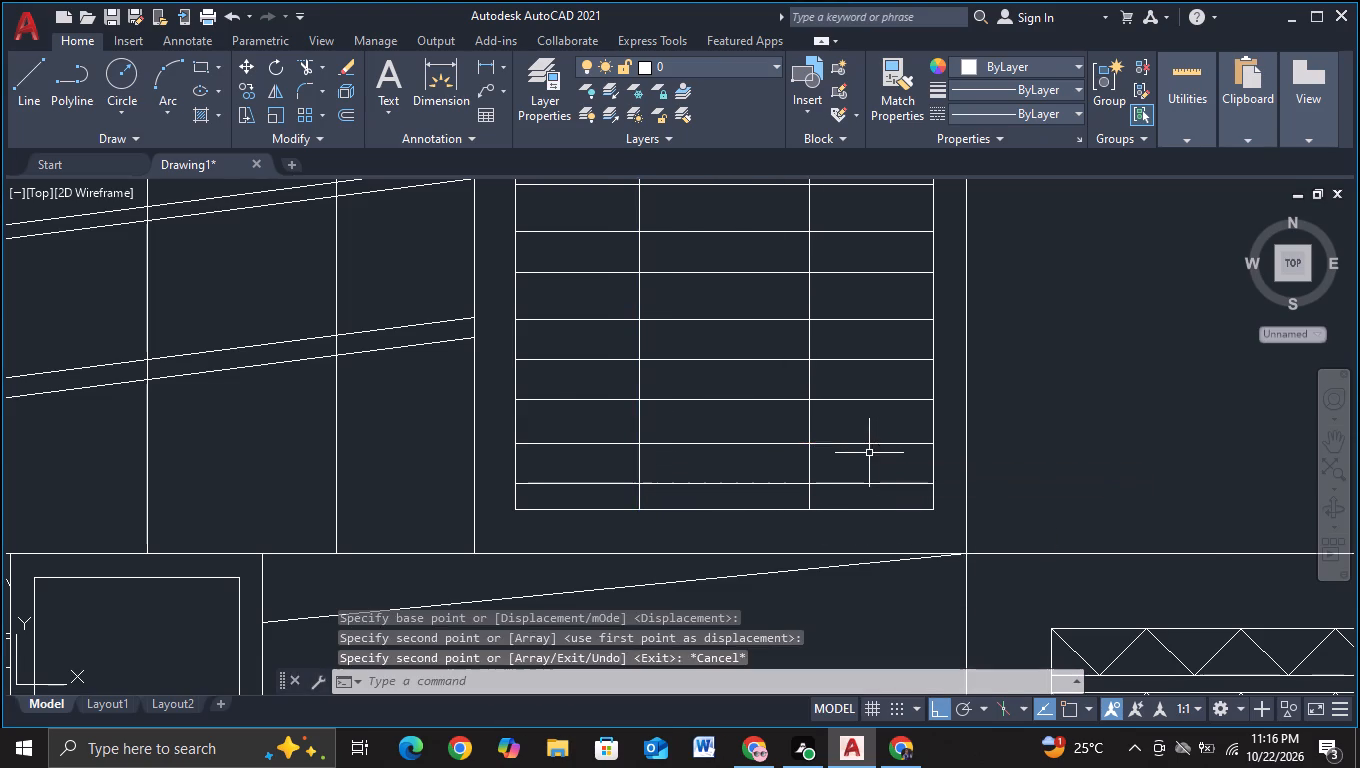
Examine the full row of building elevations from the slatted window to the leftmost building and the UCS icon.
{"action": "scroll", "coordinate": [1294, 410], "scroll_direction": "down", "scroll_amount": 2}
{"action": "scroll", "coordinate": [1124, 474], "scroll_direction": "down", "scroll_amount": 2}
{"action": "middle_click_drag", "start_coordinate": [1077, 542], "coordinate": [1067, 380]}
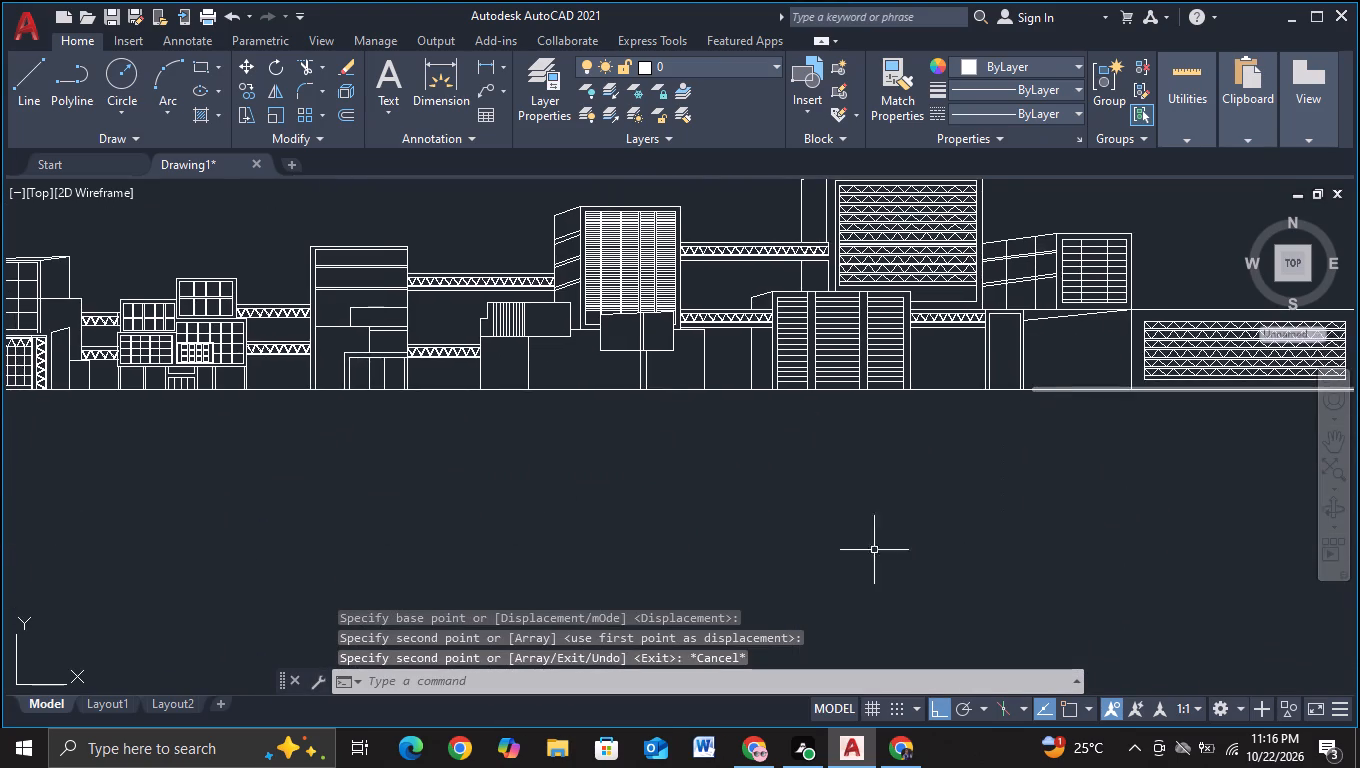
{"action": "middle_click_drag", "start_coordinate": [873, 550], "coordinate": [1006, 505]}
{"action": "middle_click_drag", "start_coordinate": [719, 440], "coordinate": [776, 510]}
{"action": "middle_click_drag", "start_coordinate": [641, 468], "coordinate": [862, 460]}
{"action": "middle_click_drag", "start_coordinate": [718, 500], "coordinate": [737, 475]}
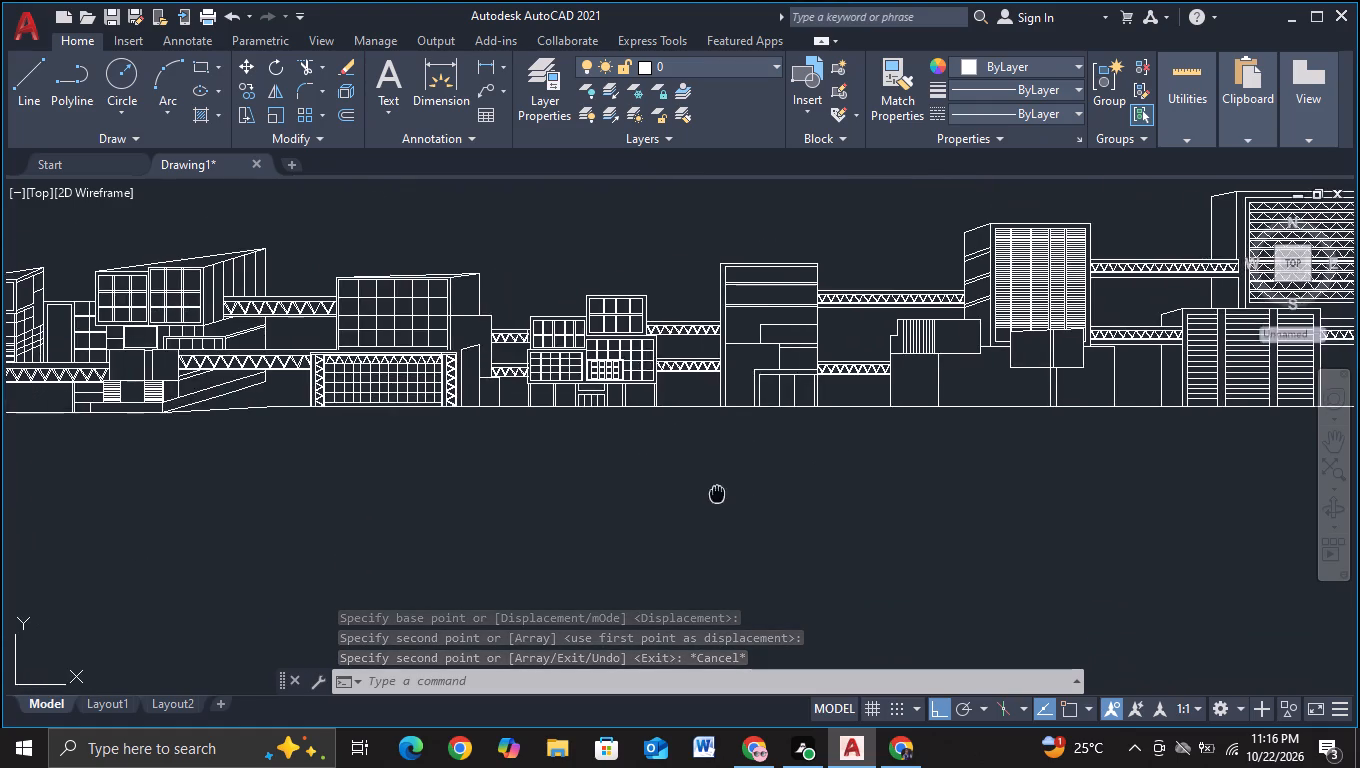
{"action": "middle_click_drag", "start_coordinate": [737, 475], "coordinate": [863, 442]}
{"action": "middle_click_drag", "start_coordinate": [664, 443], "coordinate": [812, 483]}
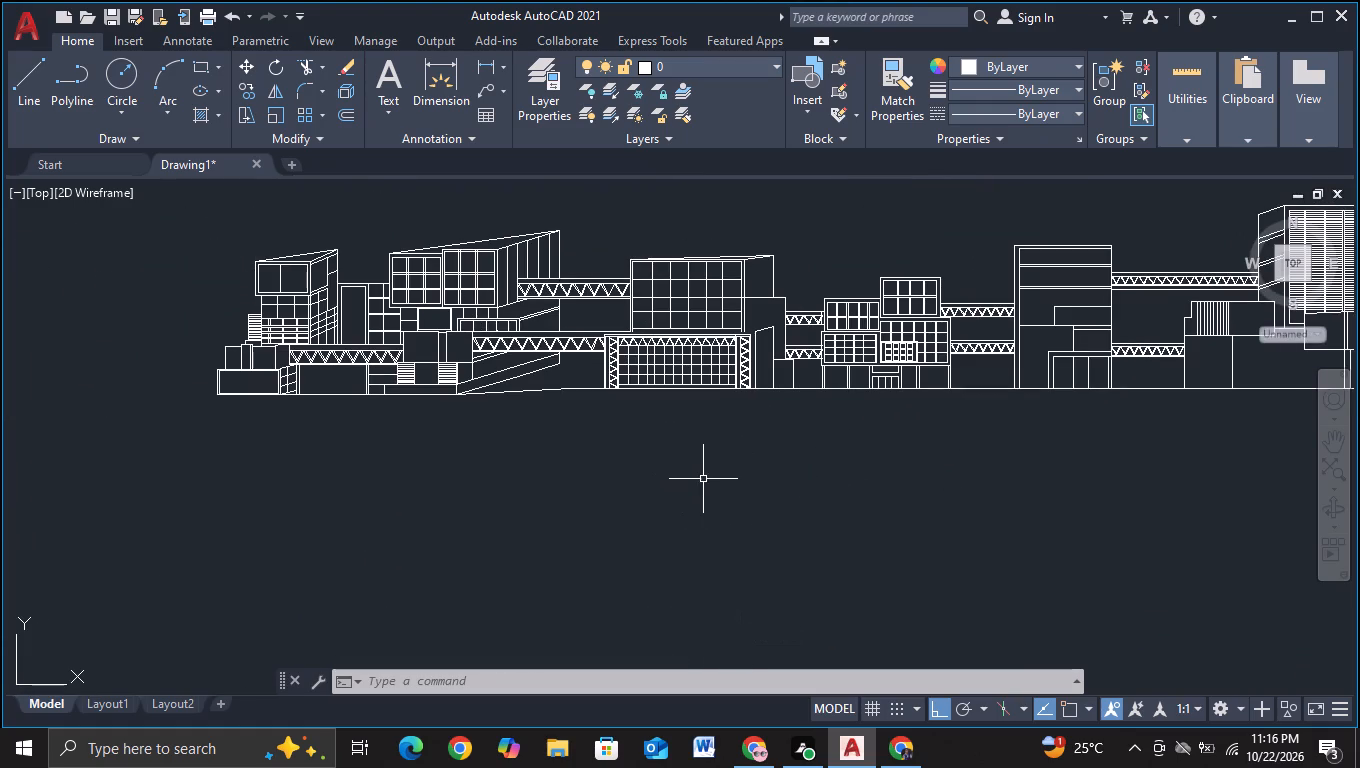
{"action": "middle_click_drag", "start_coordinate": [812, 492], "coordinate": [480, 491]}
{"action": "middle_click_drag", "start_coordinate": [697, 489], "coordinate": [601, 538]}
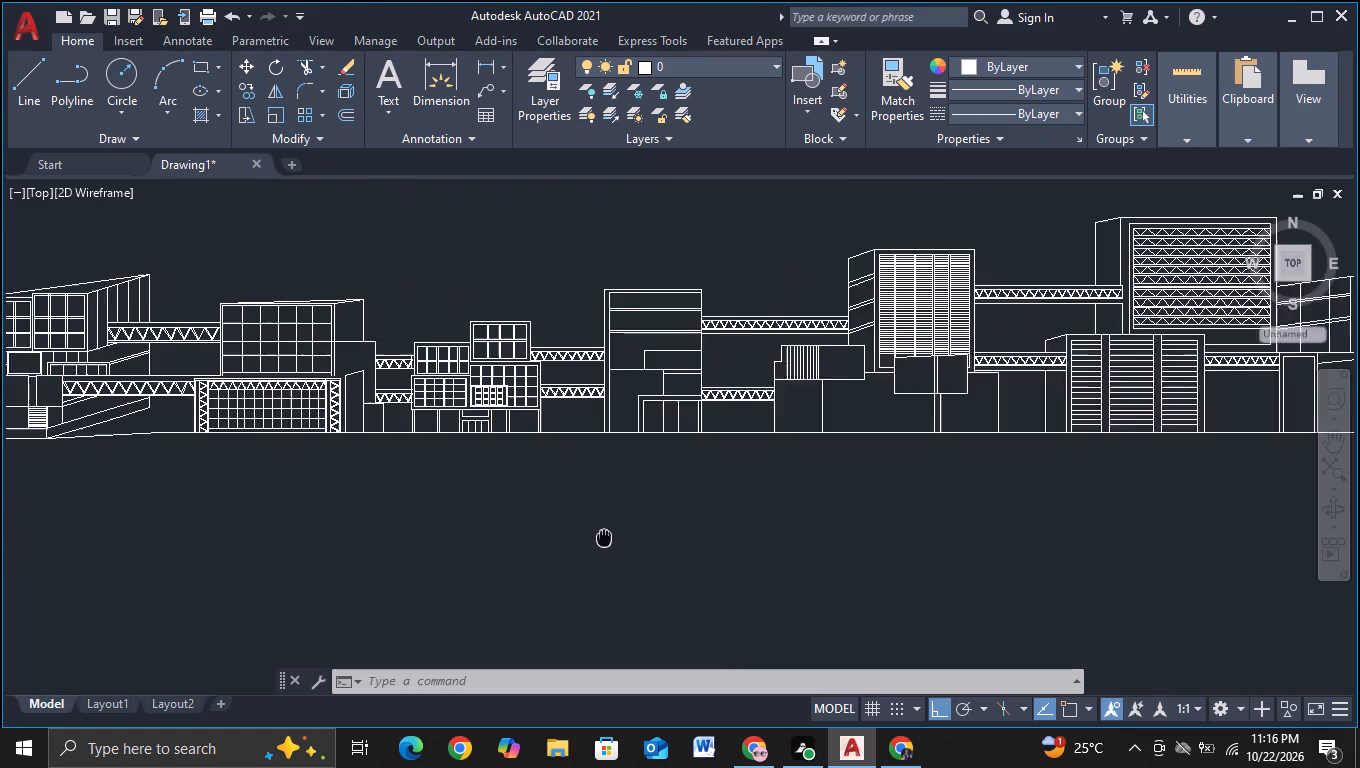
{"action": "scroll", "coordinate": [674, 497], "scroll_direction": "down", "scroll_amount": 1}
{"action": "middle_click_drag", "start_coordinate": [733, 532], "coordinate": [762, 493]}
{"action": "middle_click_drag", "start_coordinate": [589, 522], "coordinate": [715, 493]}
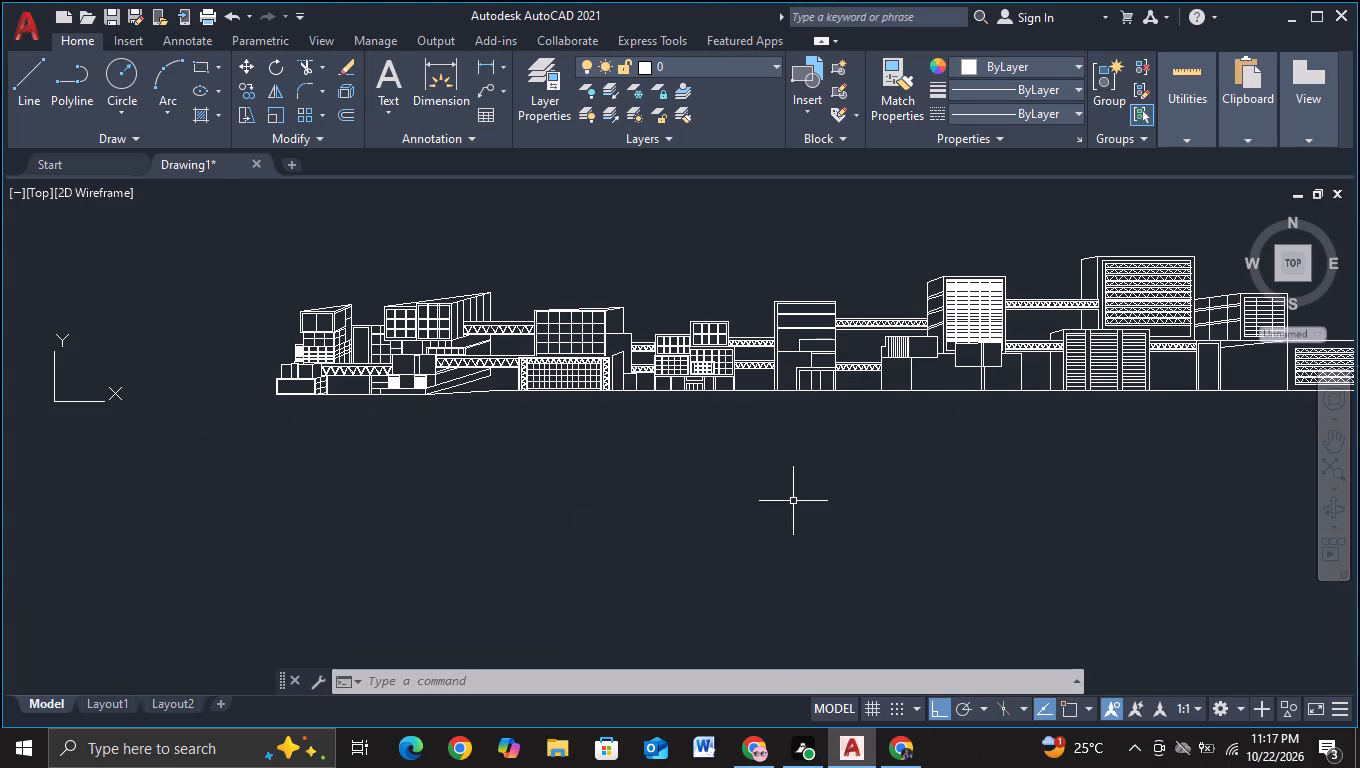
{"action": "middle_click_drag", "start_coordinate": [744, 488], "coordinate": [751, 523]}
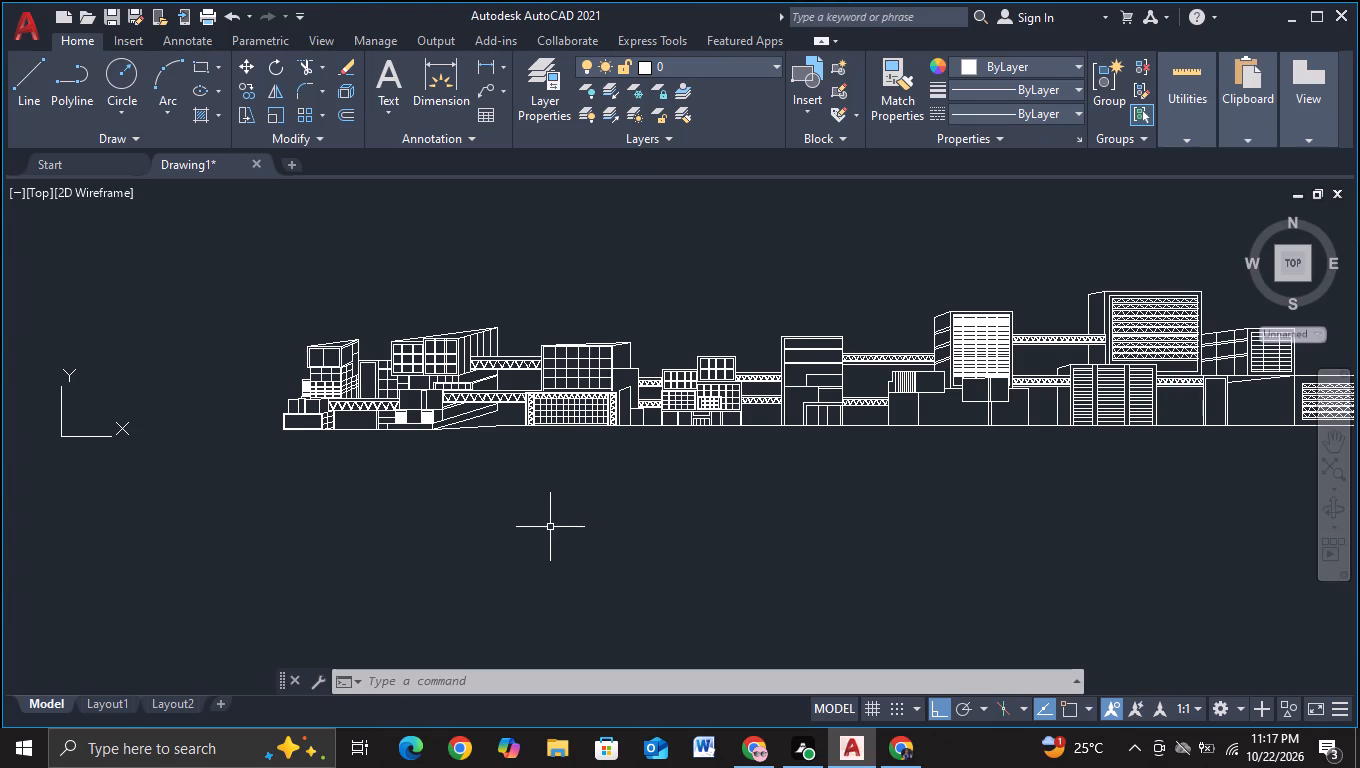
{"action": "middle_click_drag", "start_coordinate": [547, 532], "coordinate": [534, 559]}
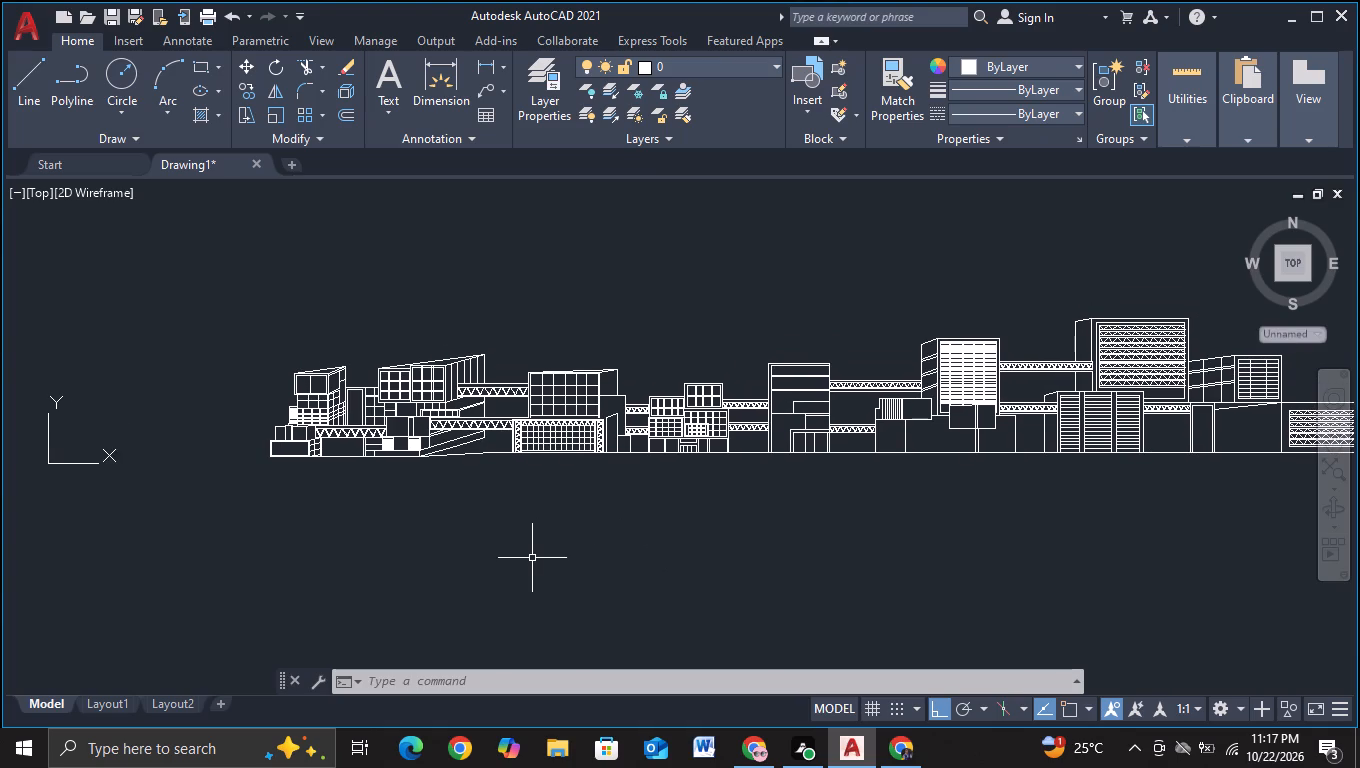
{"action": "middle_click_drag", "start_coordinate": [517, 555], "coordinate": [519, 498]}
{"action": "middle_click_drag", "start_coordinate": [383, 498], "coordinate": [480, 534]}
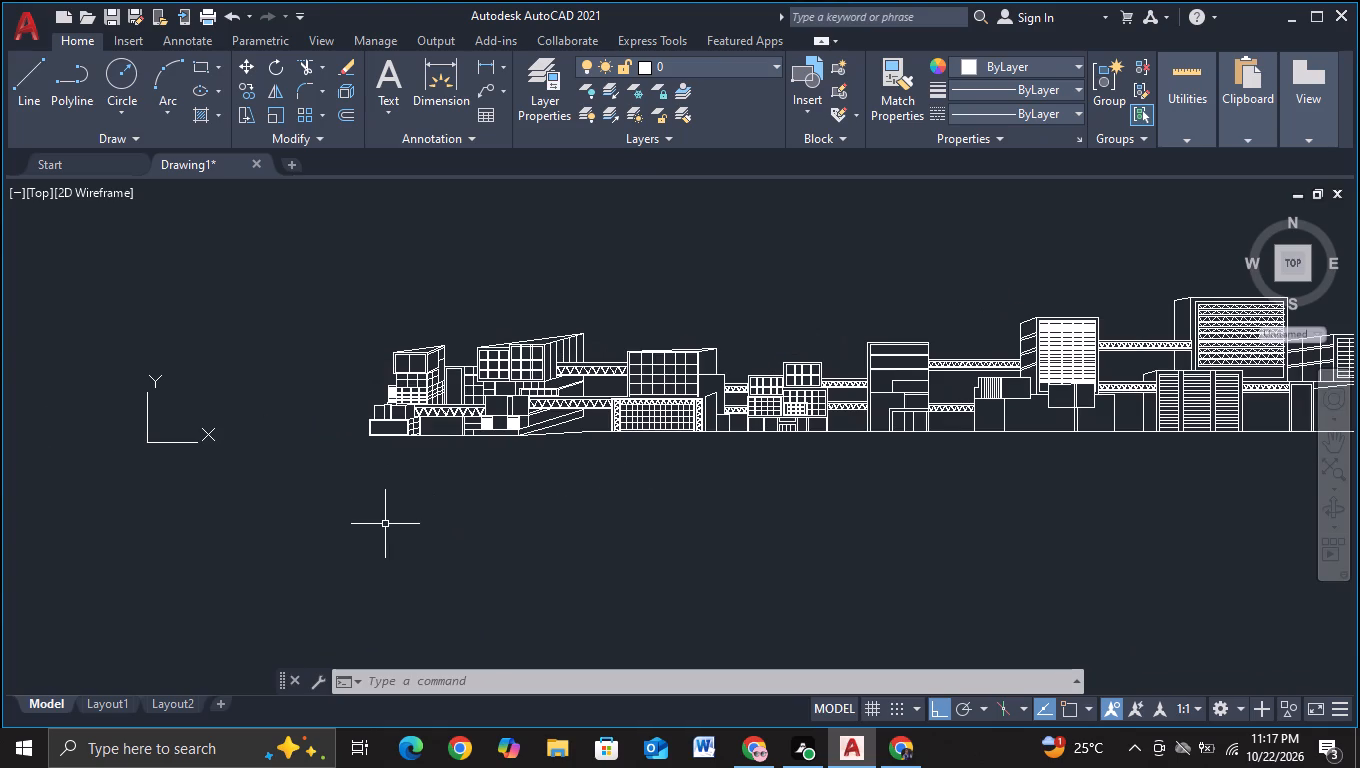
{"action": "middle_click_drag", "start_coordinate": [385, 524], "coordinate": [575, 541]}
{"action": "middle_click_drag", "start_coordinate": [575, 541], "coordinate": [530, 546]}
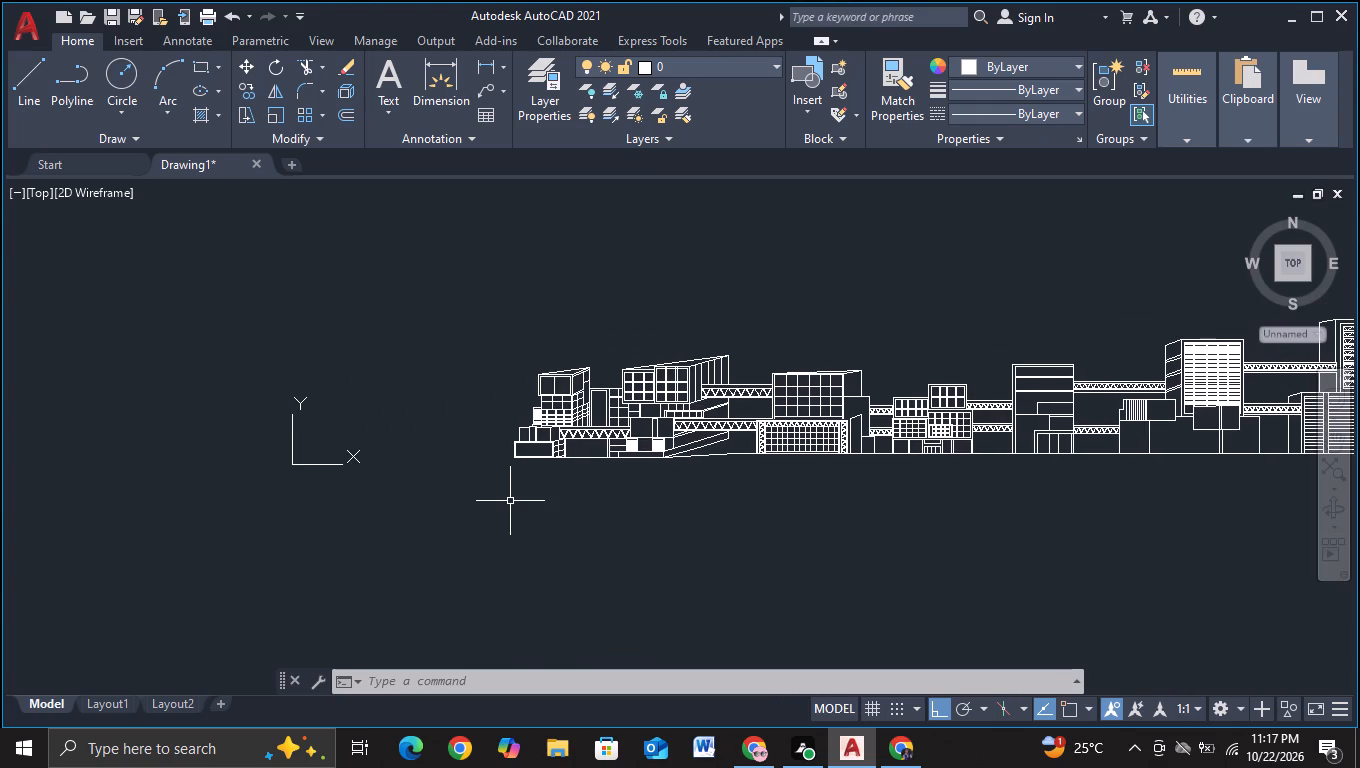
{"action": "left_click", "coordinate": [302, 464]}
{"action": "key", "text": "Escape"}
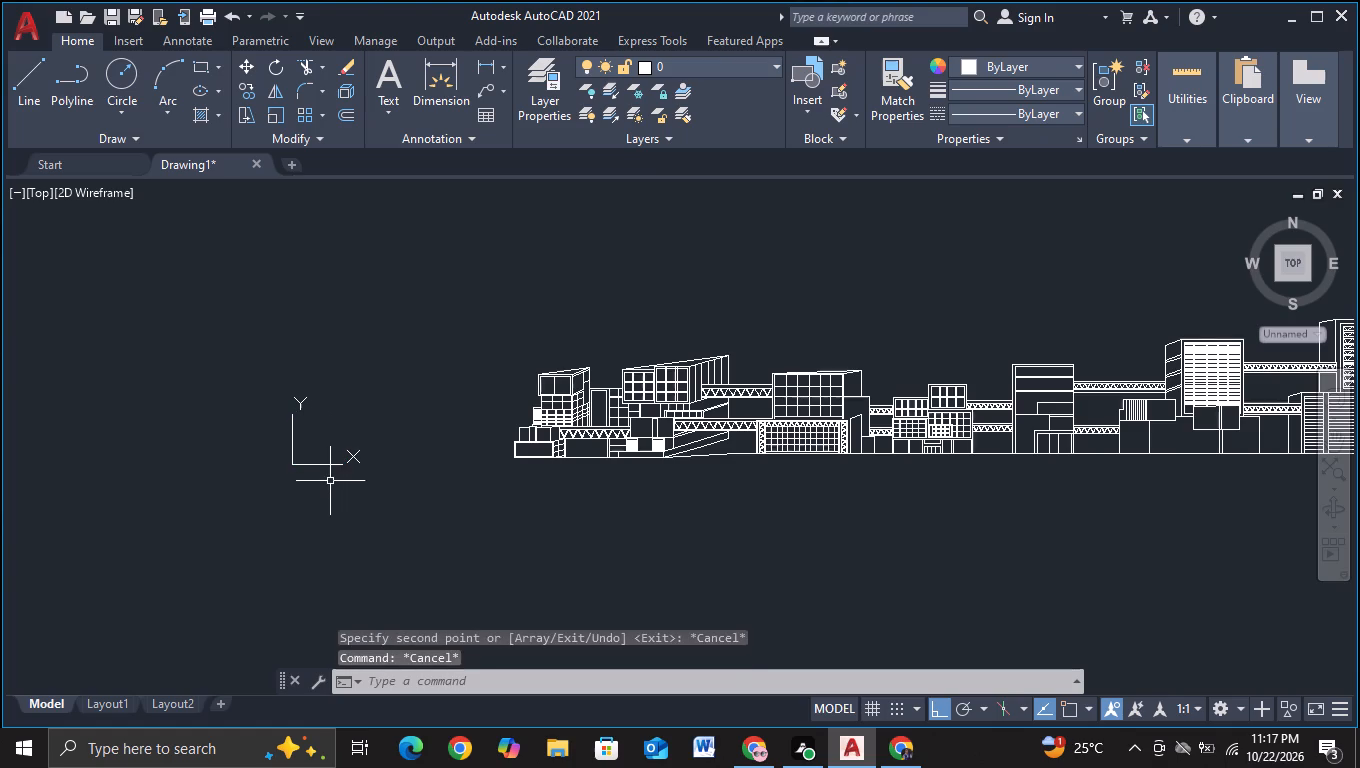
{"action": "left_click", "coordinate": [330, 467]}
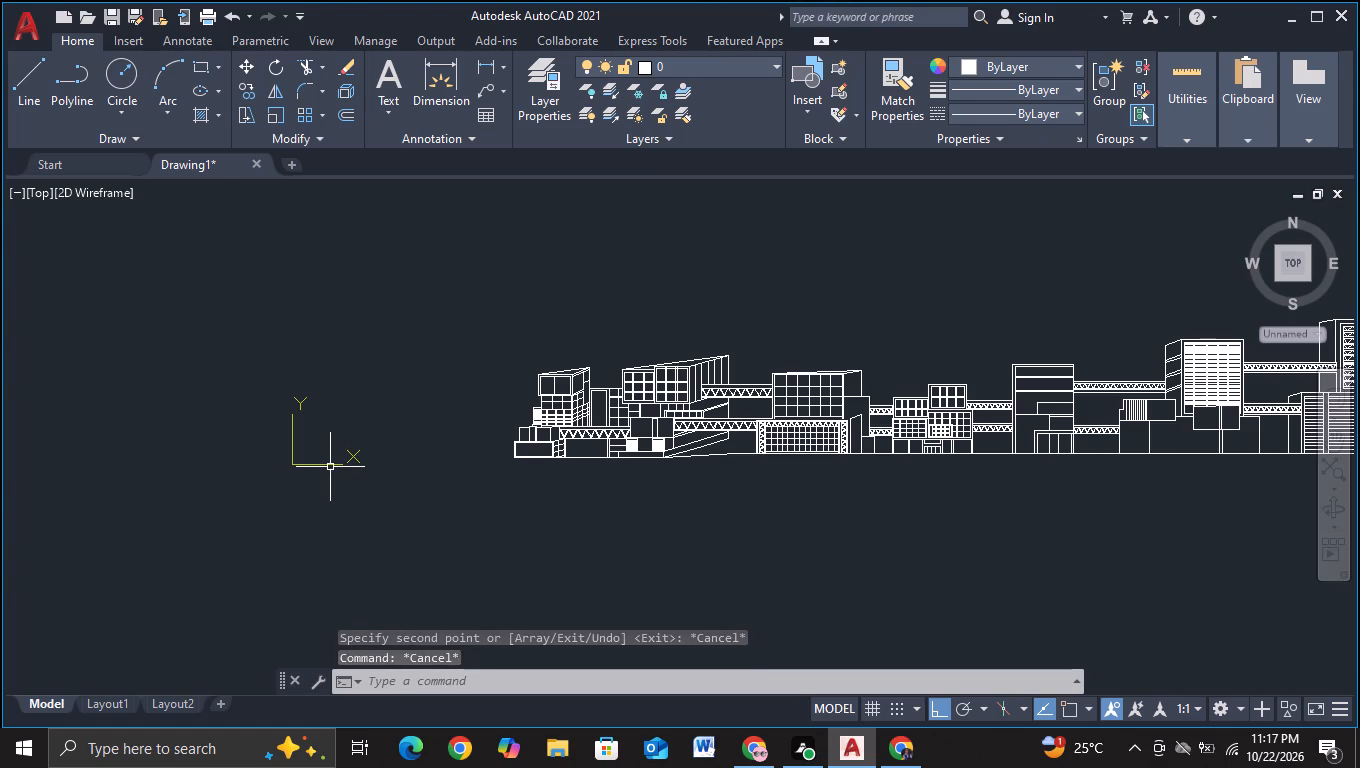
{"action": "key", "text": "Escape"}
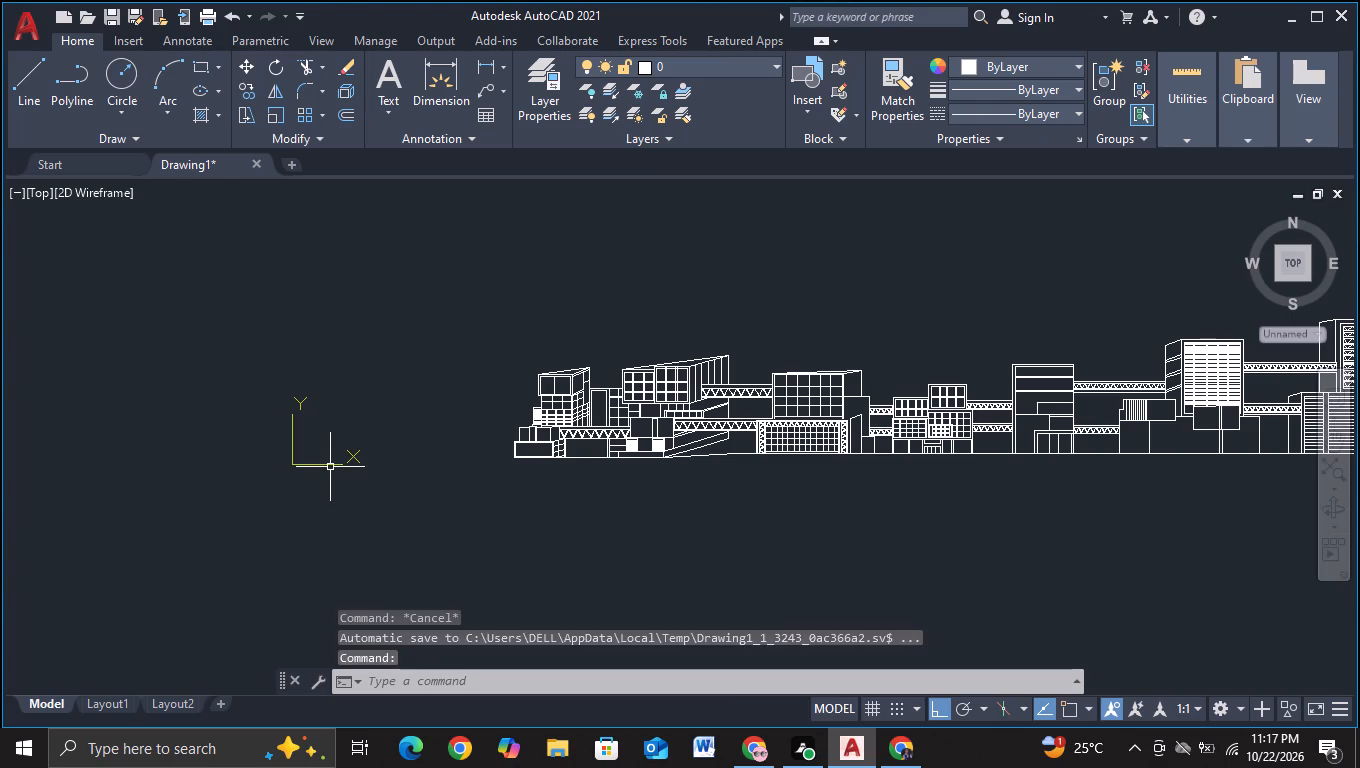
Move the UCS origin slightly downward with the Move and Align option.
{"action": "left_click", "coordinate": [290, 466]}
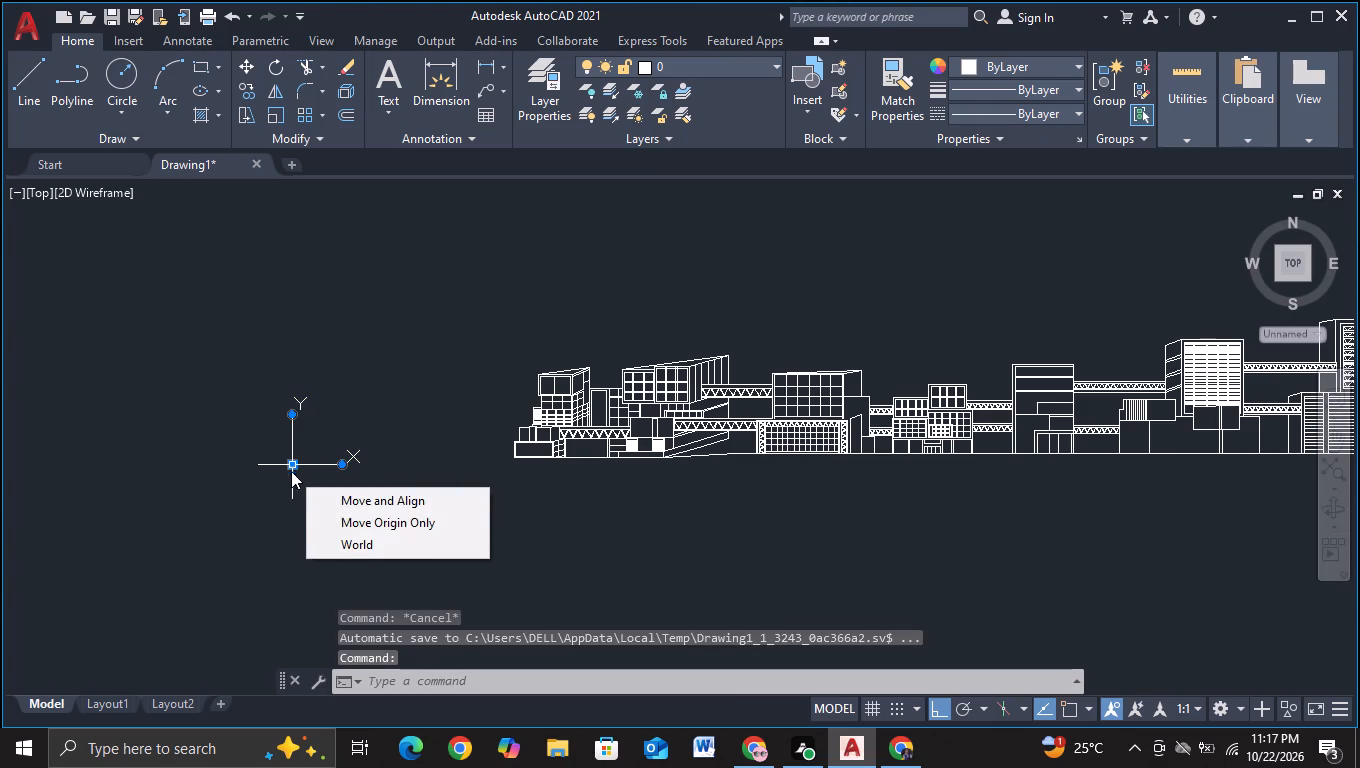
{"action": "left_click", "coordinate": [344, 505]}
{"action": "left_click", "coordinate": [290, 487]}
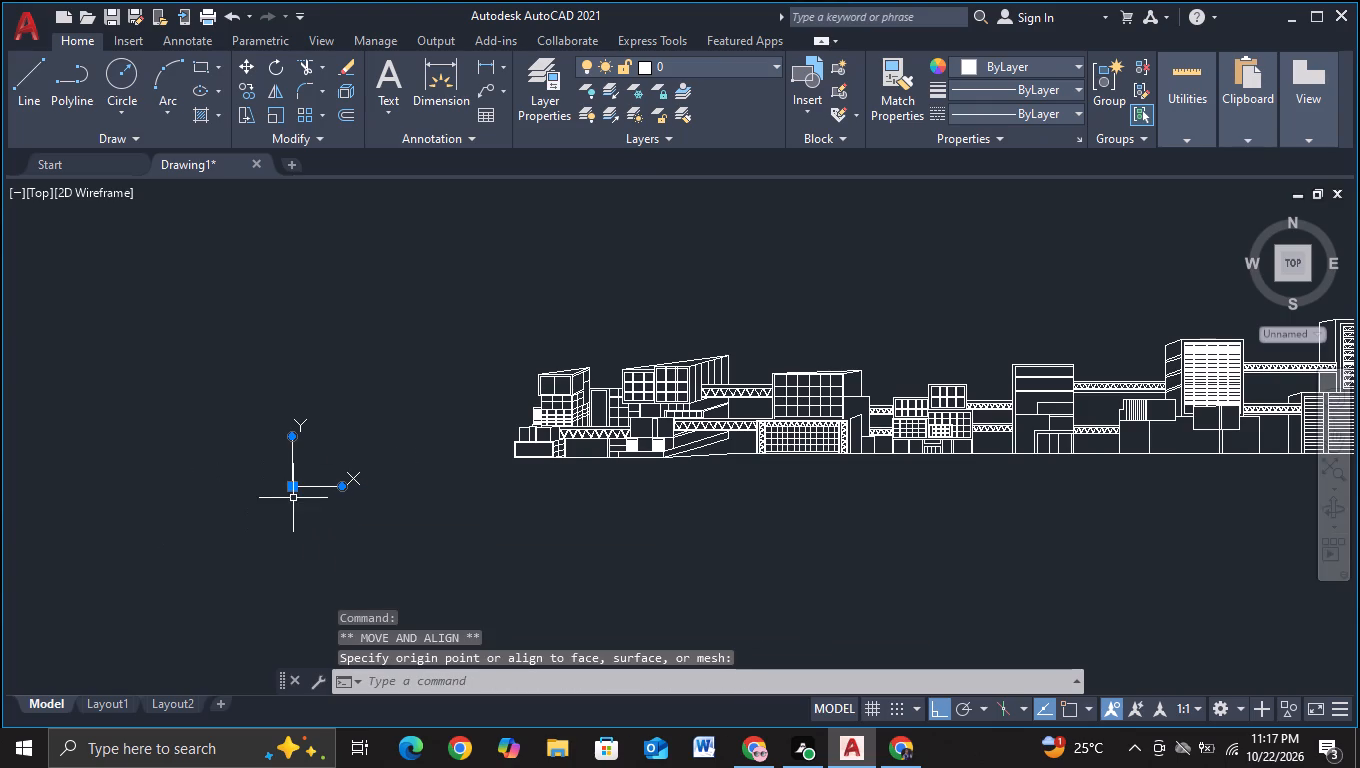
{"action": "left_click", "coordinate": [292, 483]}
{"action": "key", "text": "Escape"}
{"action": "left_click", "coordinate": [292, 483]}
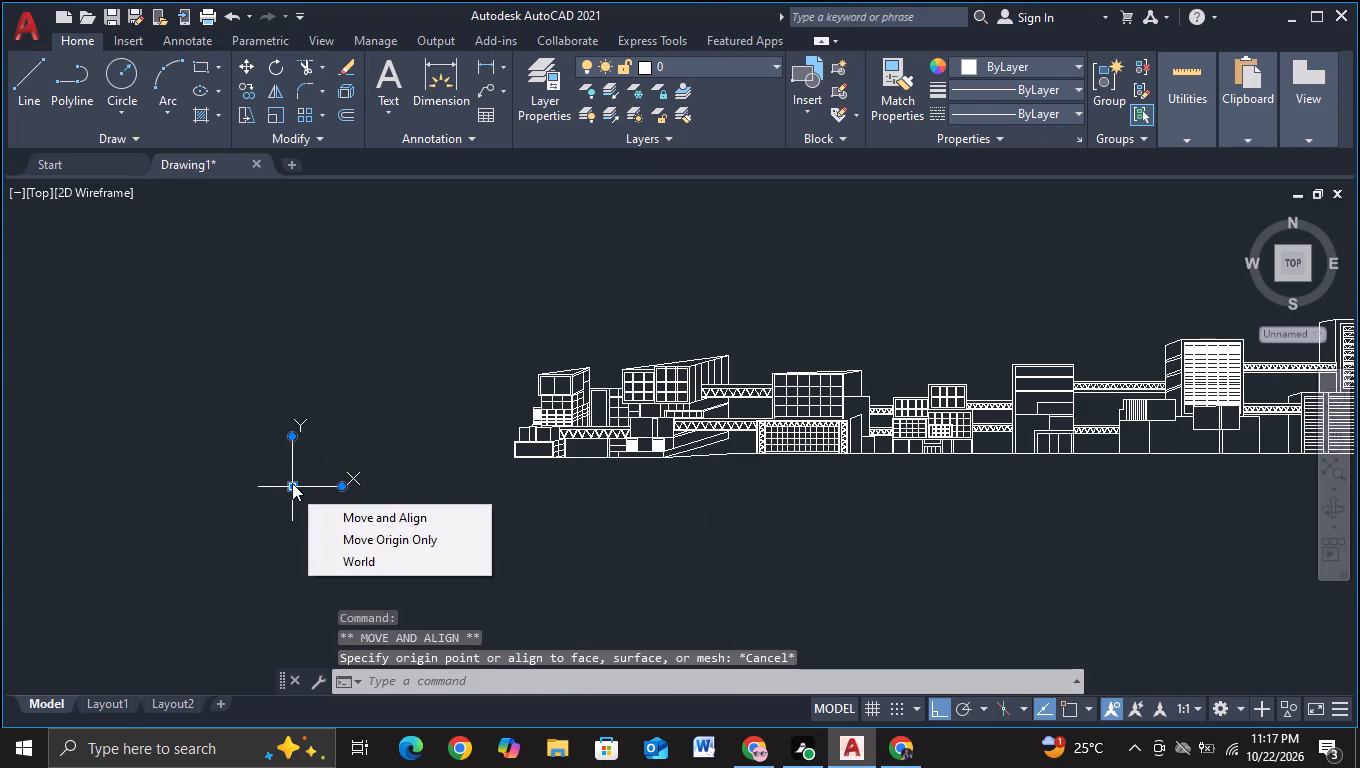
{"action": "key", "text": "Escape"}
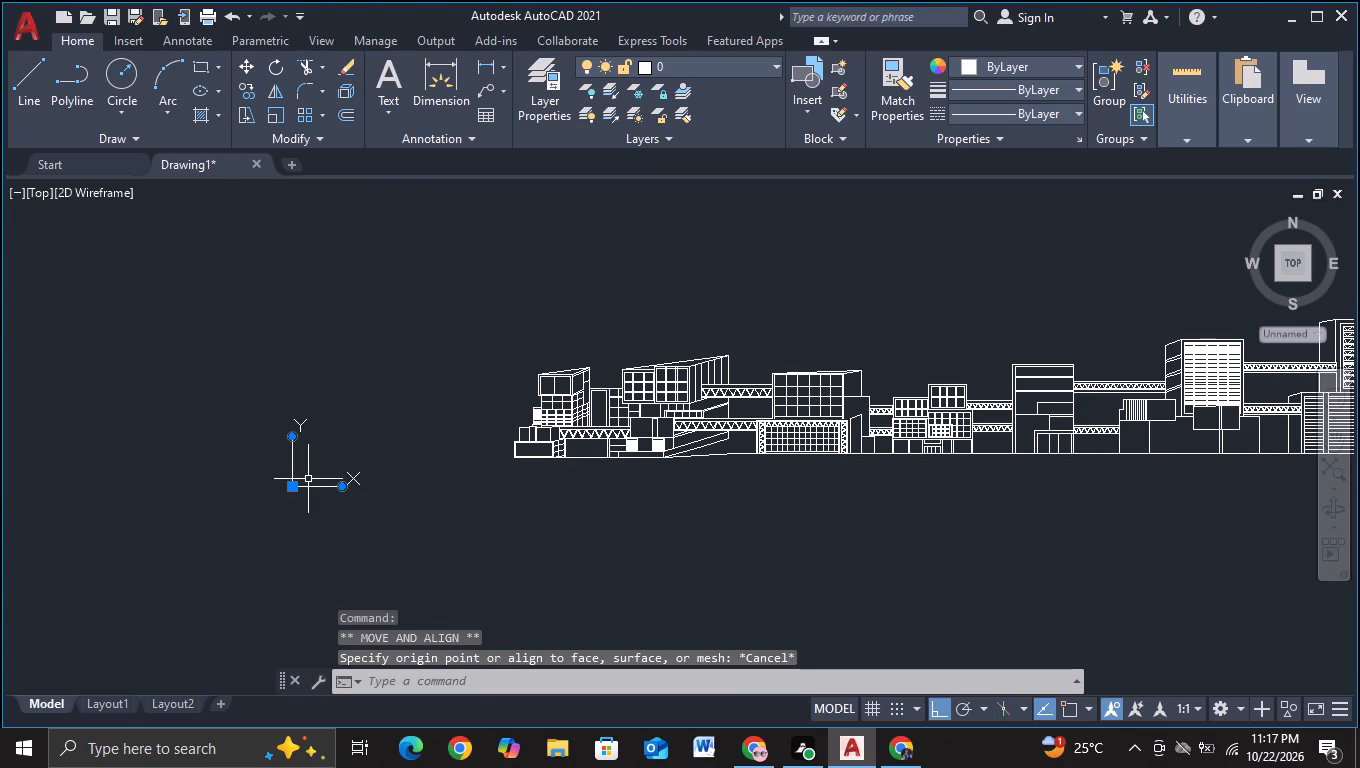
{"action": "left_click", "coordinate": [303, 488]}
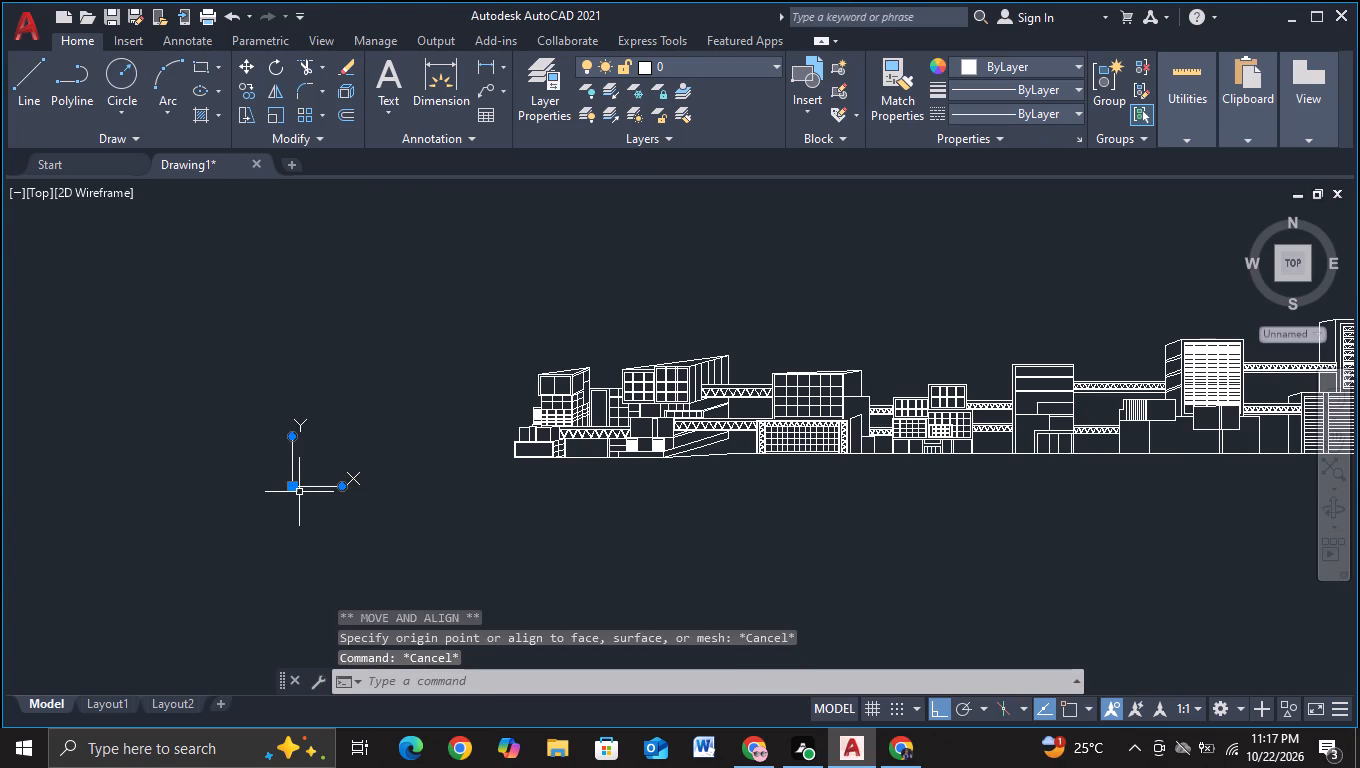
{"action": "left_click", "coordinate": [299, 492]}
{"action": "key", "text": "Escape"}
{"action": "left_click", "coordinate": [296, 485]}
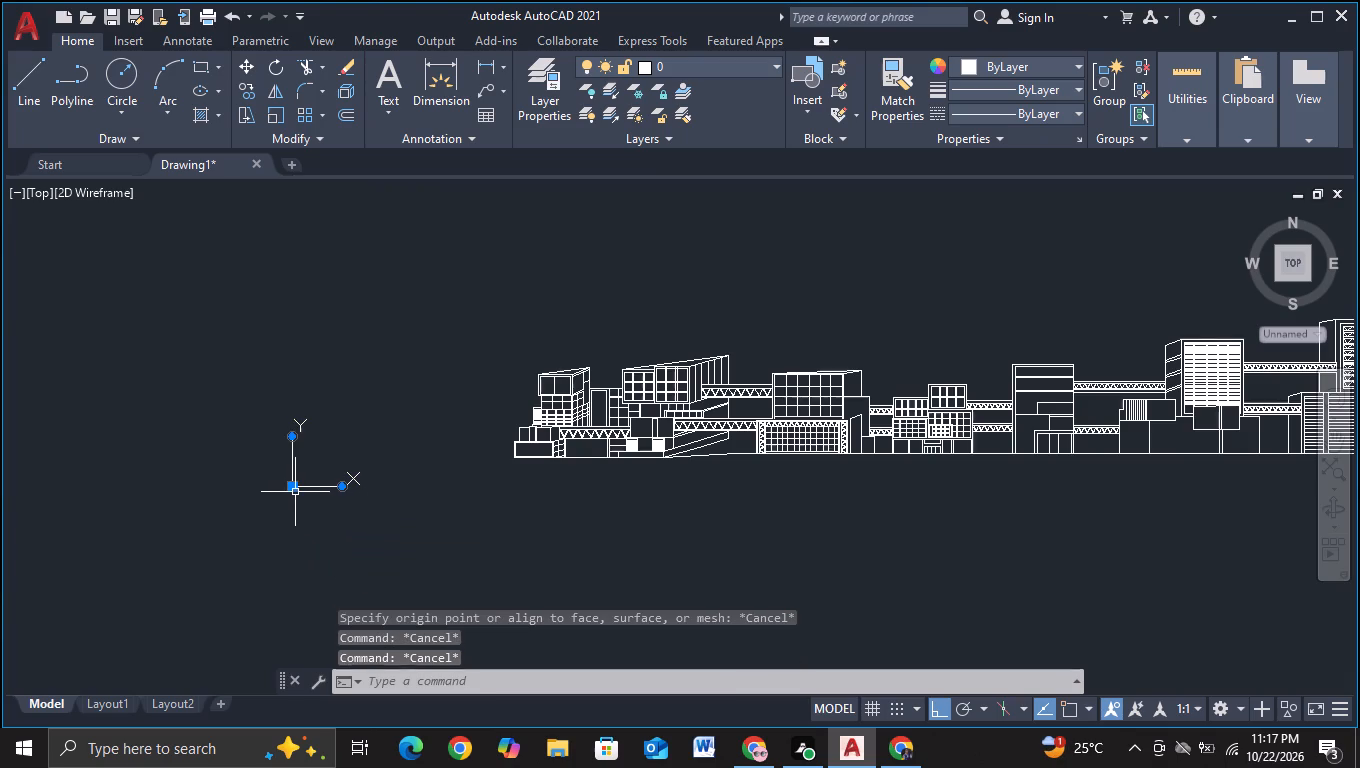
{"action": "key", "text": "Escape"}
Move the UCS origin horizontally a short distance toward the leftmost building with Move and Align.
{"action": "left_click", "coordinate": [295, 488]}
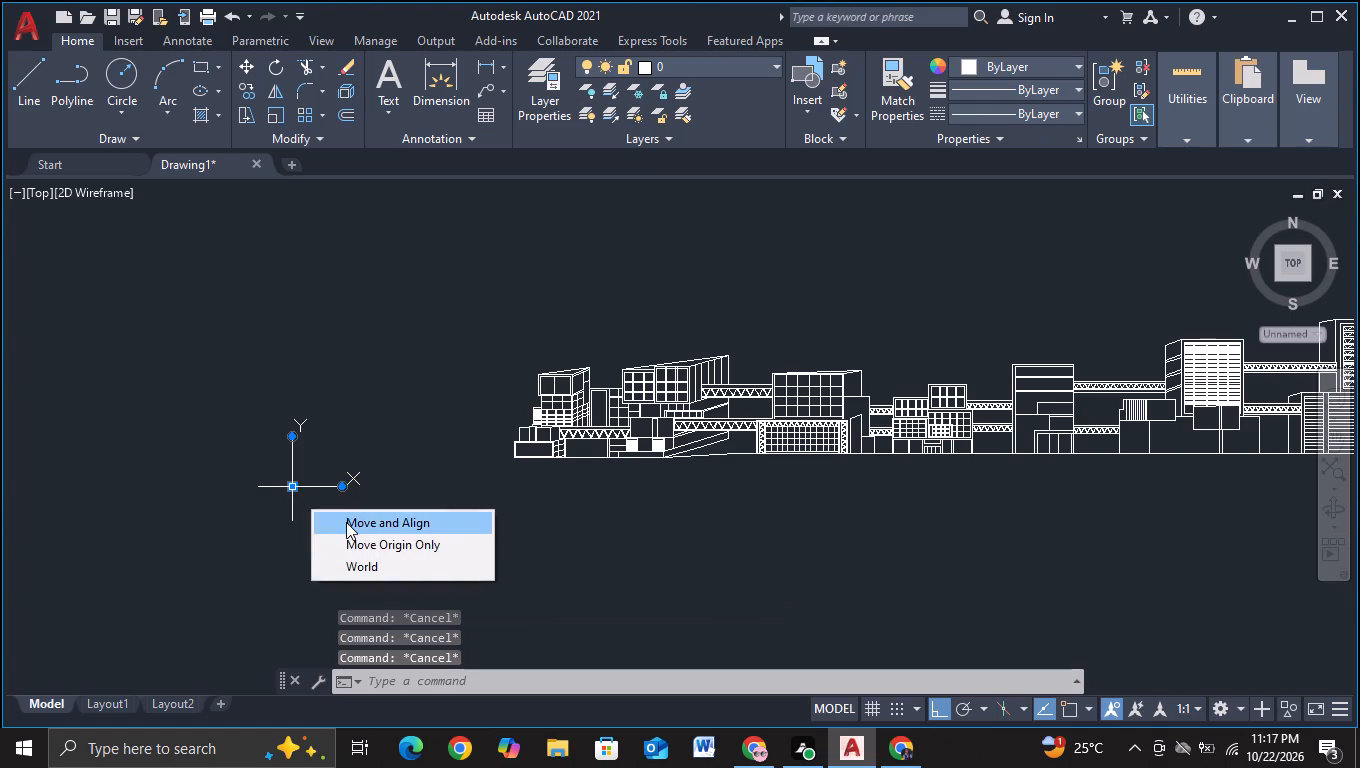
{"action": "left_click", "coordinate": [346, 522]}
{"action": "left_click_drag", "start_coordinate": [345, 521], "coordinate": [193, 534]}
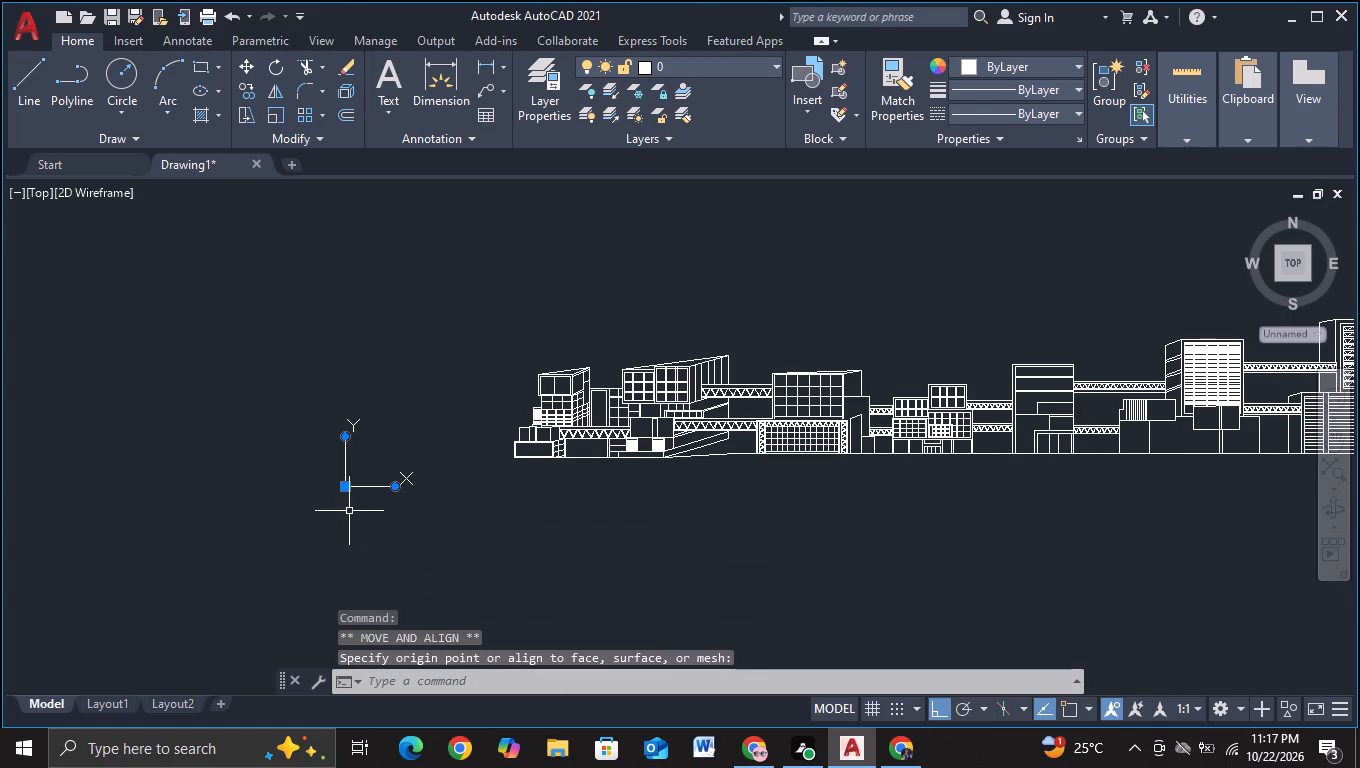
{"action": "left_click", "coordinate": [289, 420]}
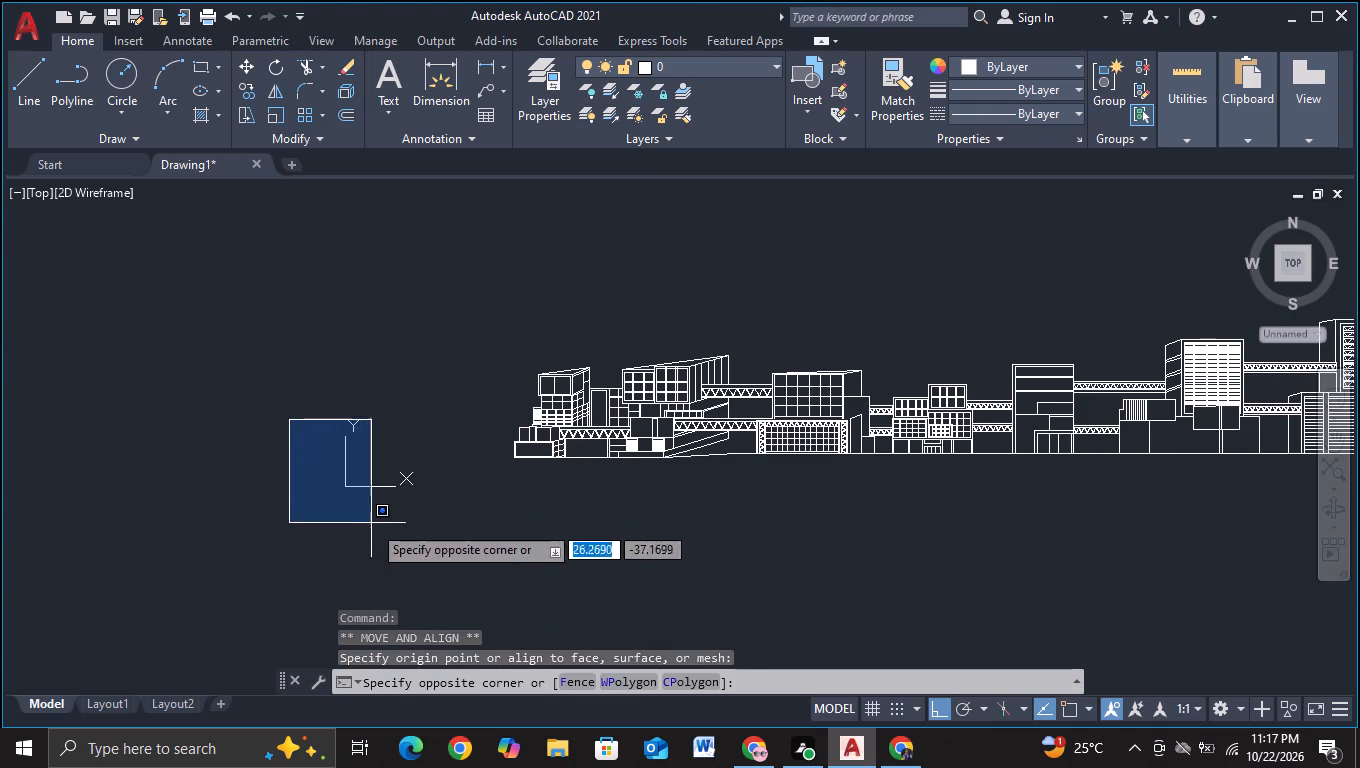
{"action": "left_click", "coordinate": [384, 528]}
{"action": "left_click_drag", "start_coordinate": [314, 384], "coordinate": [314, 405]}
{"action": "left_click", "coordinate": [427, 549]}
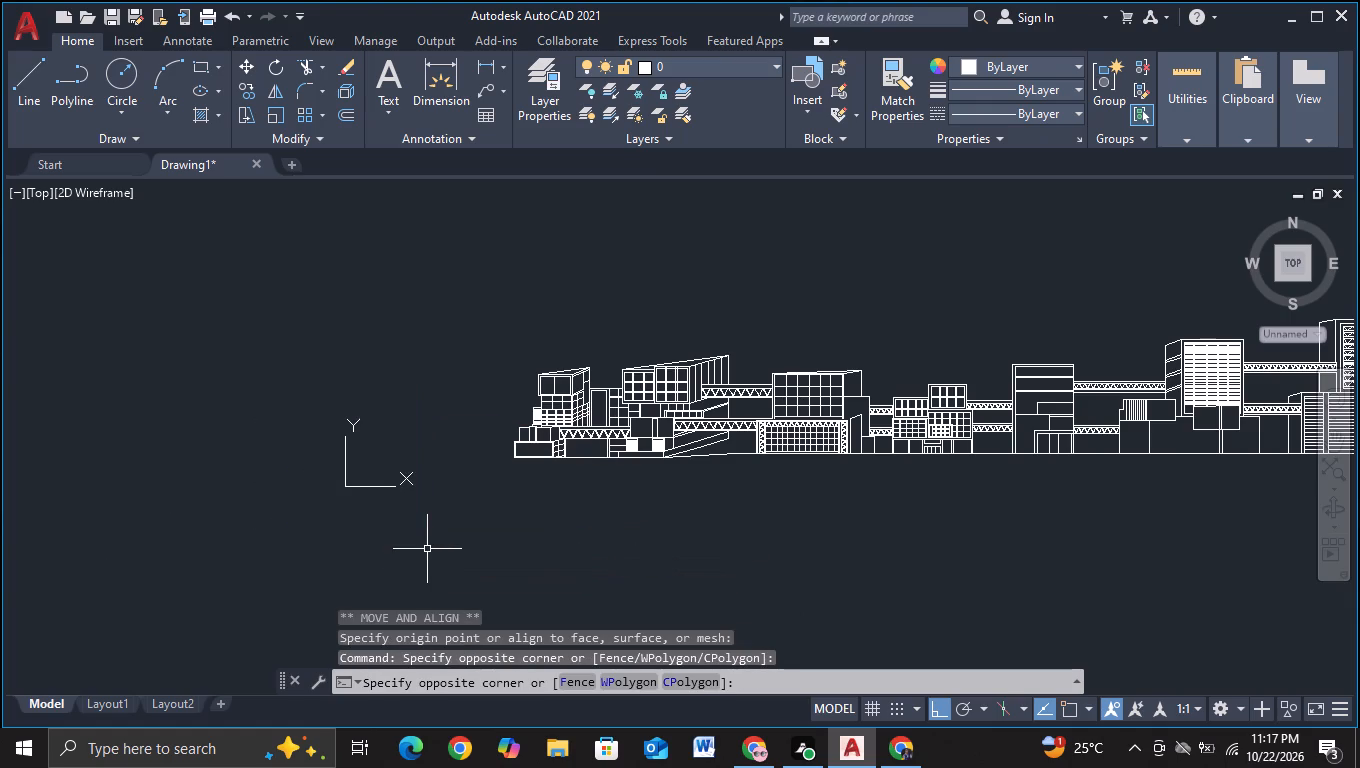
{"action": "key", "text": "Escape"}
Move the UCS origin horizontally far away from the leftmost building with the Move and Align option.
{"action": "left_click", "coordinate": [342, 486]}
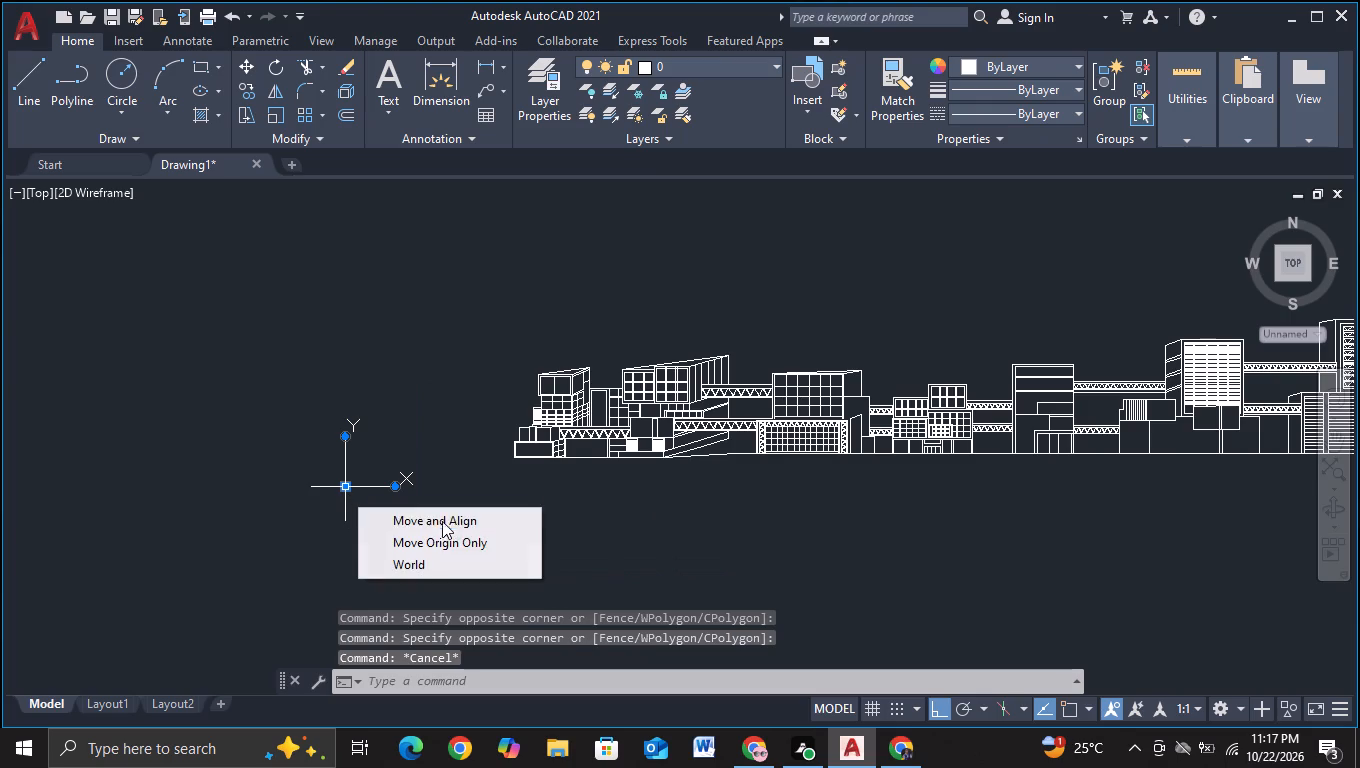
{"action": "left_click", "coordinate": [447, 524]}
{"action": "scroll", "coordinate": [213, 486], "scroll_direction": "down", "scroll_amount": 2}
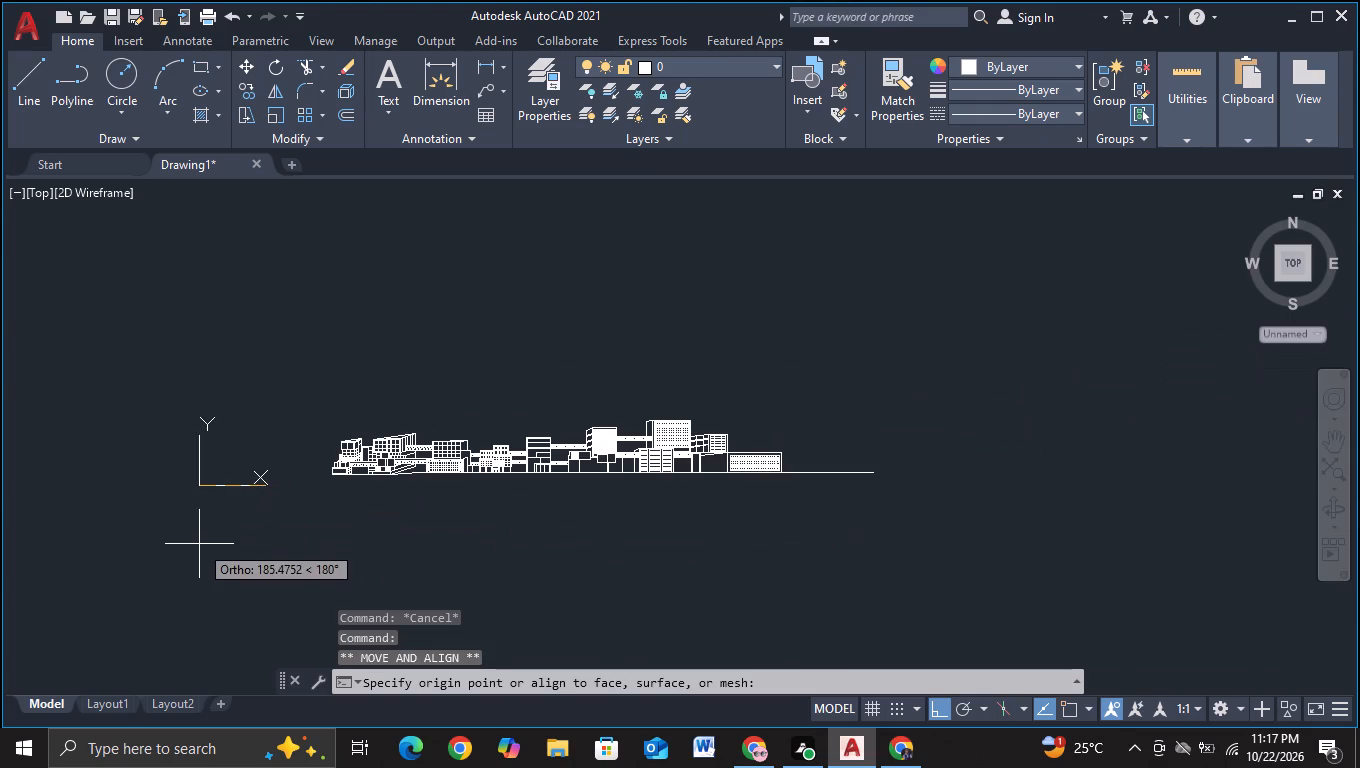
{"action": "left_click", "coordinate": [48, 499]}
{"action": "key", "text": "Escape"}
Draw a horizontal ground line outward from the outer bottom corner of the leftmost building, with object snap on.
{"action": "scroll", "coordinate": [358, 534], "scroll_direction": "up", "scroll_amount": 1}
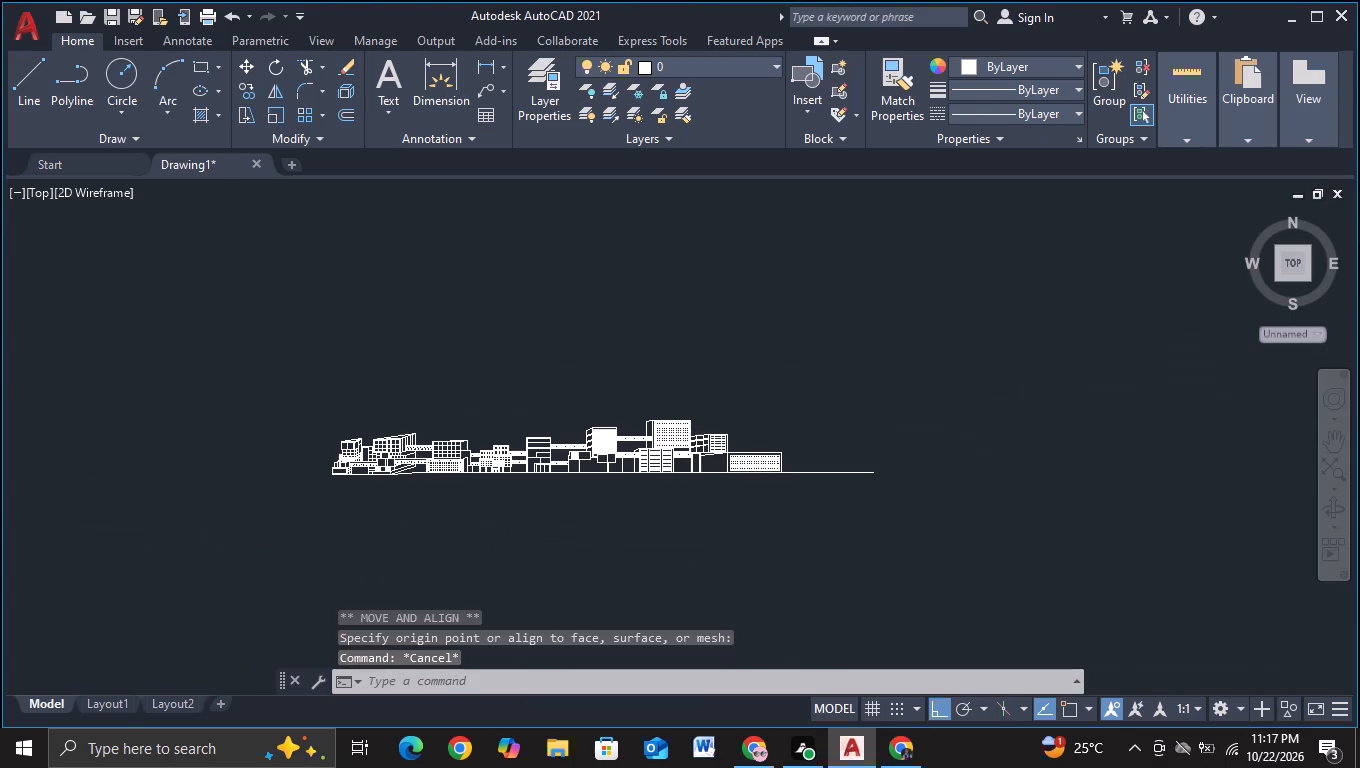
{"action": "middle_click_drag", "start_coordinate": [561, 543], "coordinate": [545, 573]}
{"action": "middle_click", "coordinate": [678, 552]}
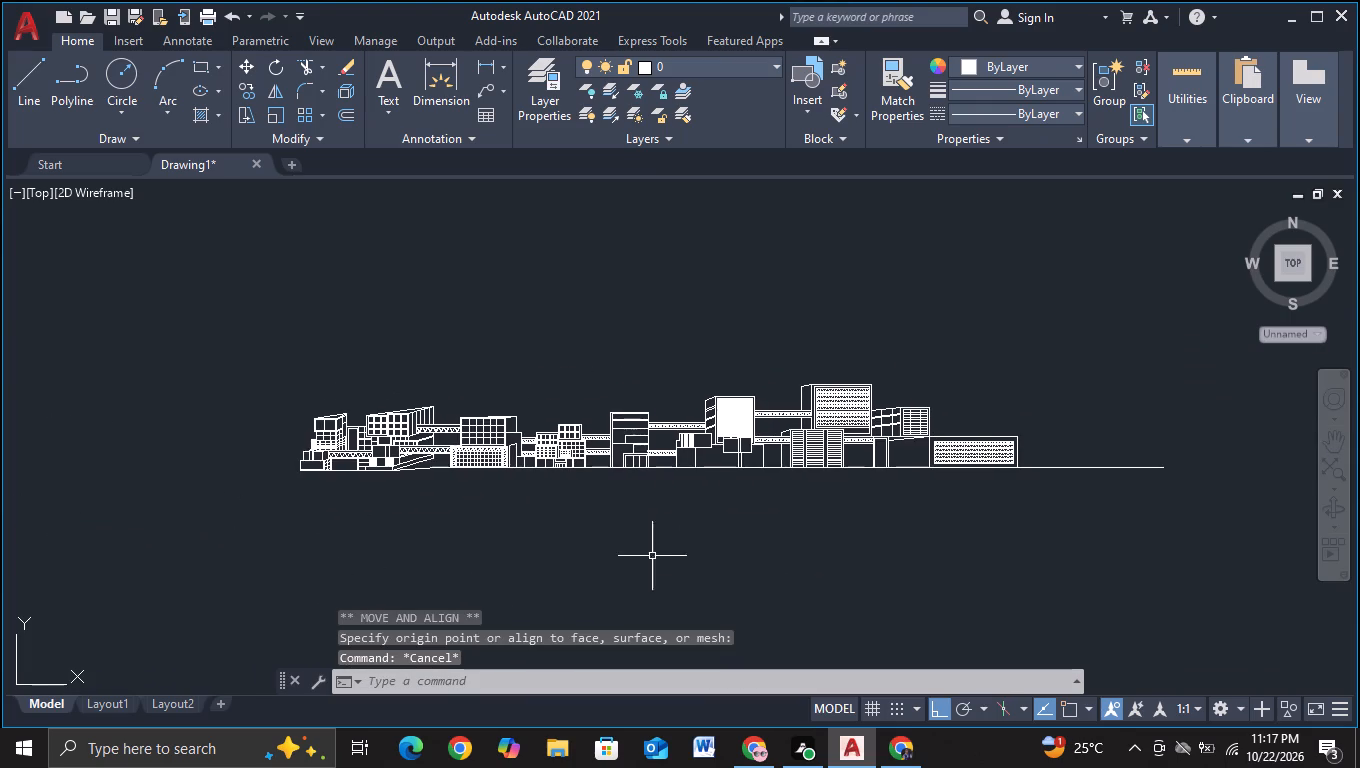
{"action": "middle_click_drag", "start_coordinate": [542, 556], "coordinate": [797, 538]}
{"action": "left_click", "coordinate": [28, 103]}
{"action": "scroll", "coordinate": [495, 452], "scroll_direction": "up", "scroll_amount": 2}
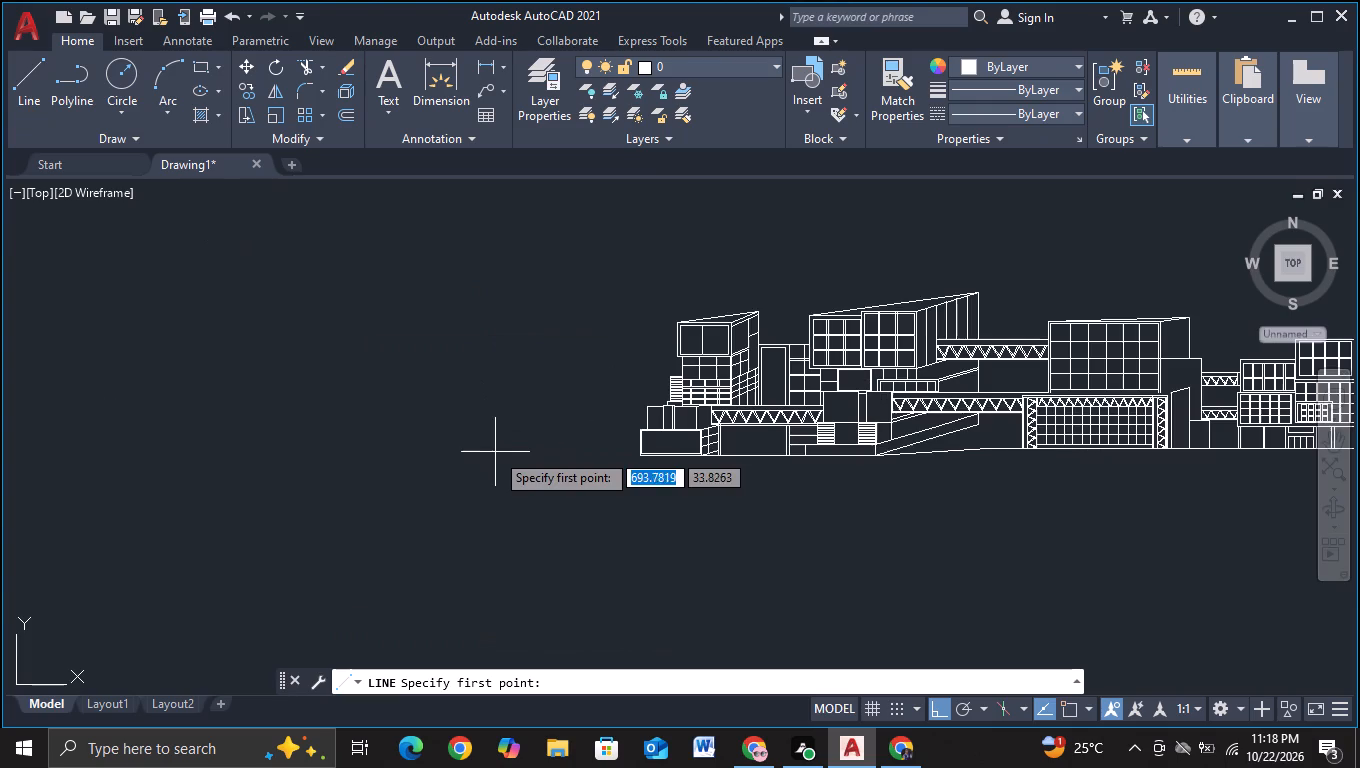
{"action": "scroll", "coordinate": [640, 457], "scroll_direction": "up", "scroll_amount": 2}
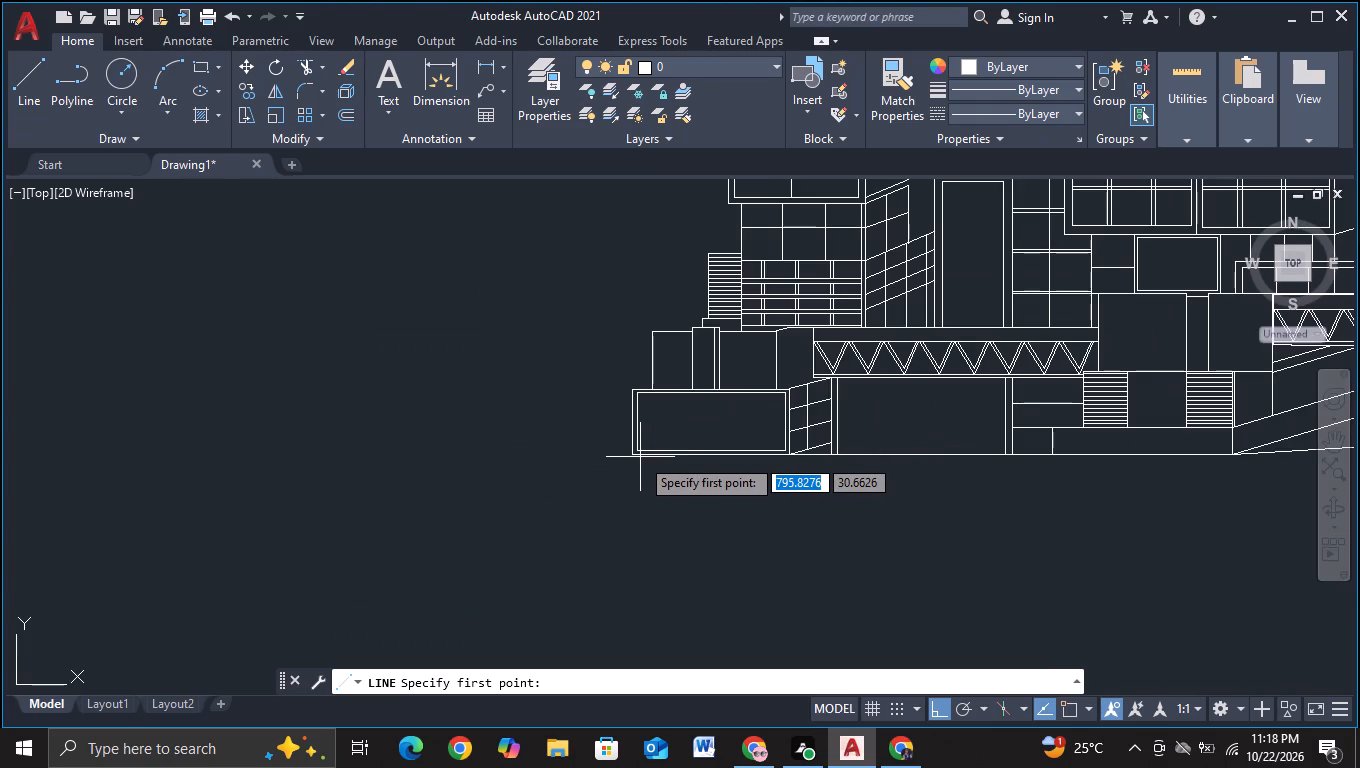
{"action": "key", "text": "F3"}
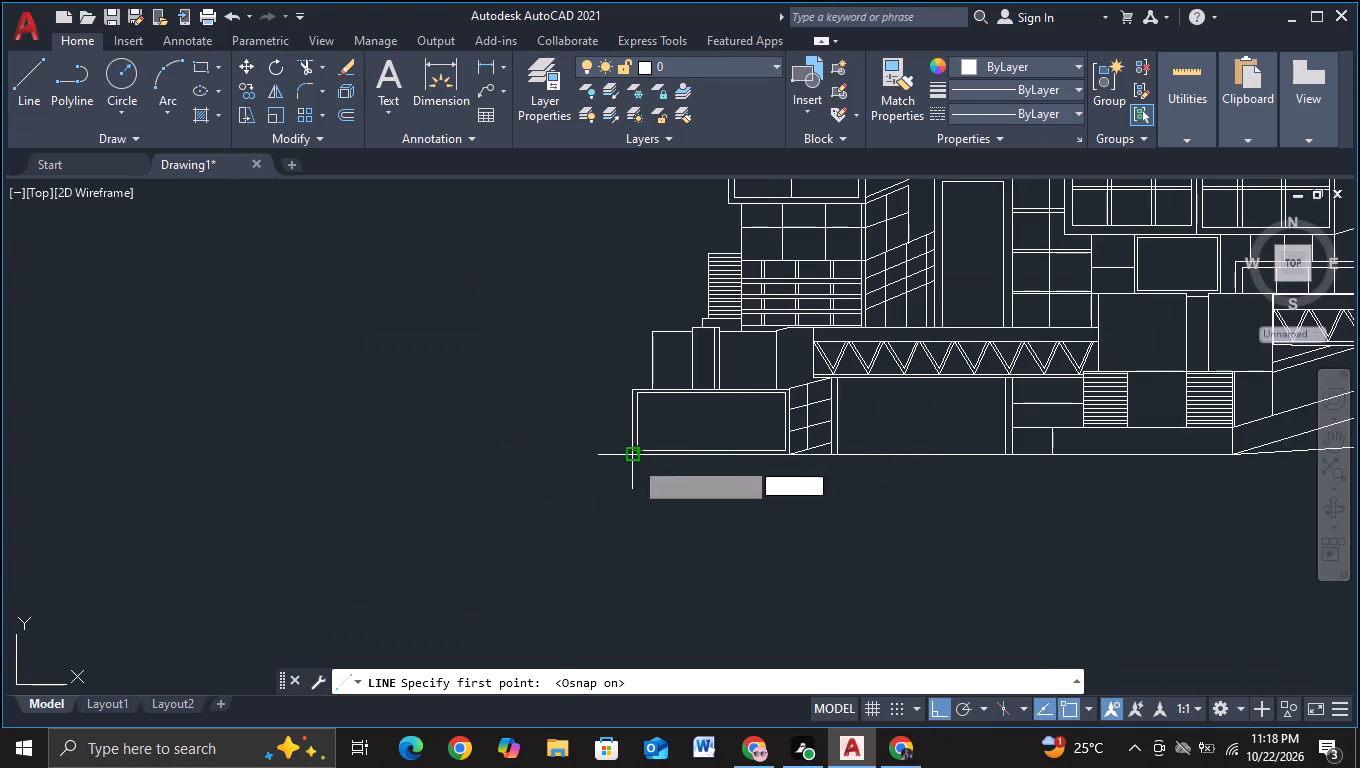
{"action": "left_click", "coordinate": [634, 460]}
{"action": "scroll", "coordinate": [152, 429], "scroll_direction": "down", "scroll_amount": 3}
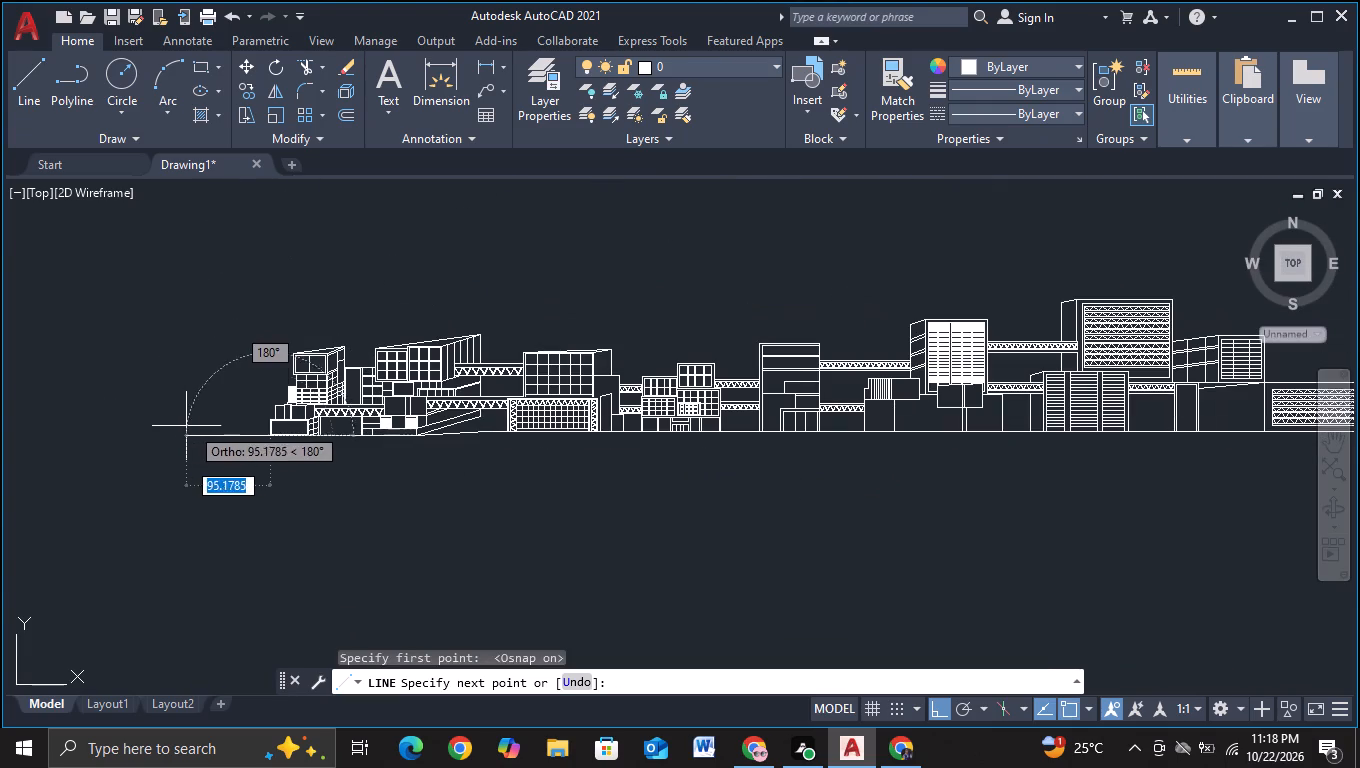
{"action": "left_click", "coordinate": [219, 425]}
{"action": "key", "text": "Escape"}
Examine the building elevations from the leftmost building across the centre block to the taller slatted buildings.
{"action": "middle_click_drag", "start_coordinate": [385, 505], "coordinate": [345, 533]}
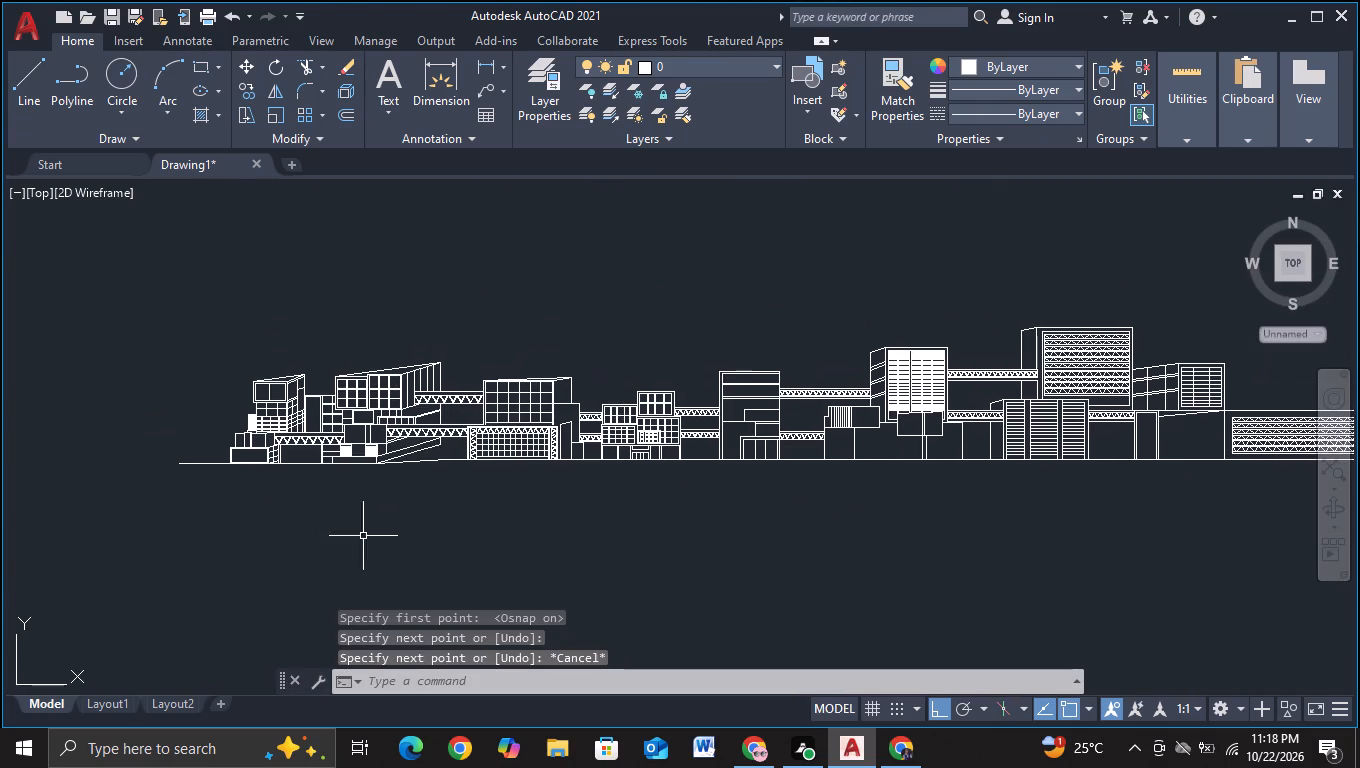
{"action": "middle_click_drag", "start_coordinate": [464, 542], "coordinate": [278, 539]}
{"action": "scroll", "coordinate": [346, 540], "scroll_direction": "up", "scroll_amount": 1}
{"action": "middle_click_drag", "start_coordinate": [453, 527], "coordinate": [471, 568]}
{"action": "scroll", "coordinate": [462, 561], "scroll_direction": "up", "scroll_amount": 1}
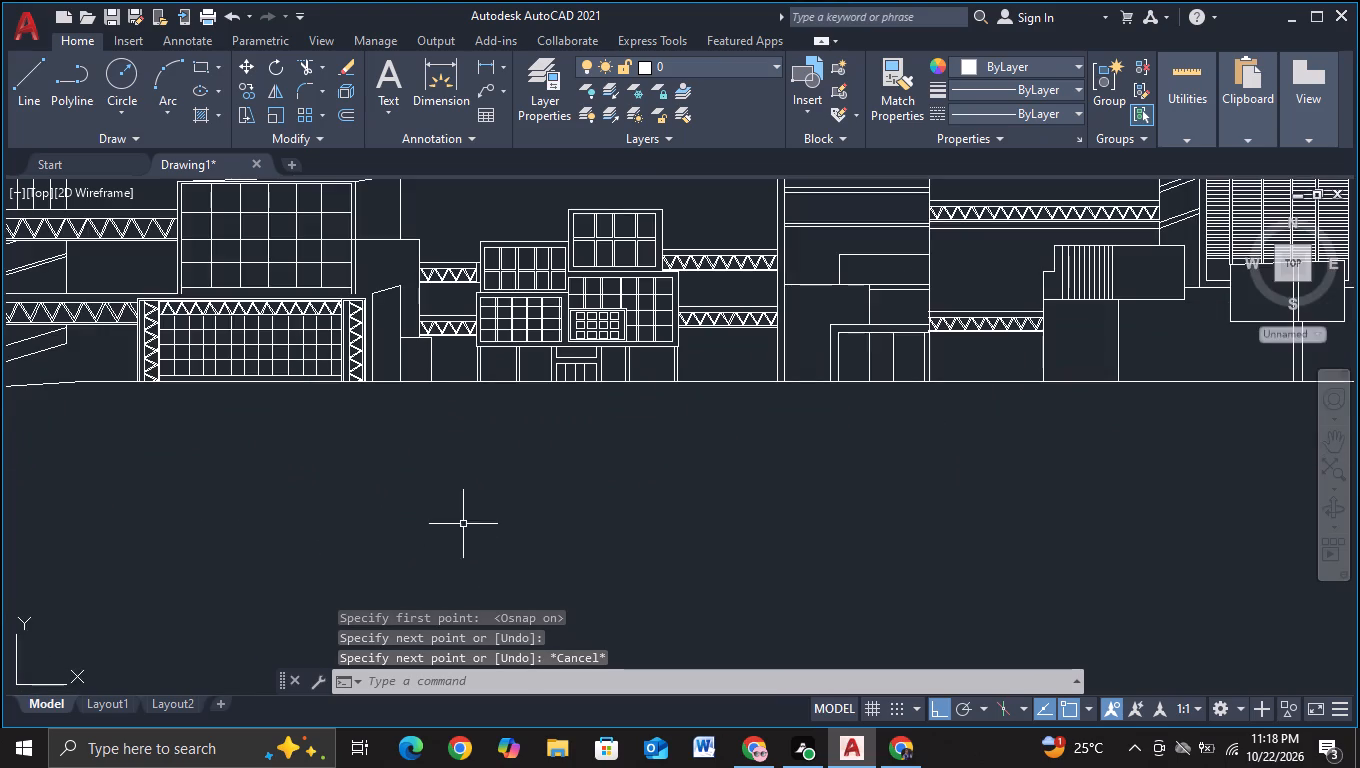
{"action": "middle_click_drag", "start_coordinate": [464, 496], "coordinate": [479, 577]}
{"action": "scroll", "coordinate": [476, 568], "scroll_direction": "up", "scroll_amount": 1}
{"action": "middle_click_drag", "start_coordinate": [473, 569], "coordinate": [468, 625]}
{"action": "middle_click_drag", "start_coordinate": [522, 519], "coordinate": [524, 569]}
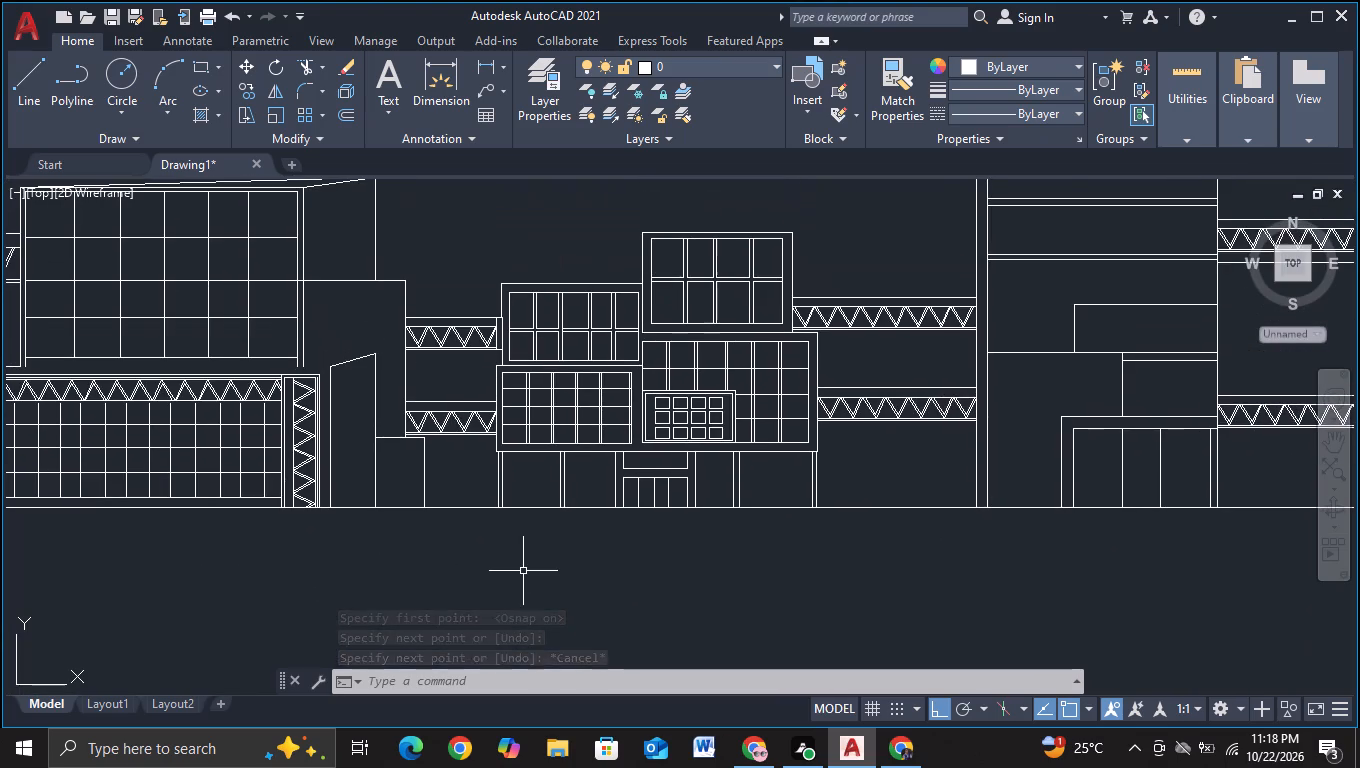
{"action": "scroll", "coordinate": [545, 585], "scroll_direction": "down", "scroll_amount": 1}
{"action": "middle_click_drag", "start_coordinate": [550, 589], "coordinate": [408, 555]}
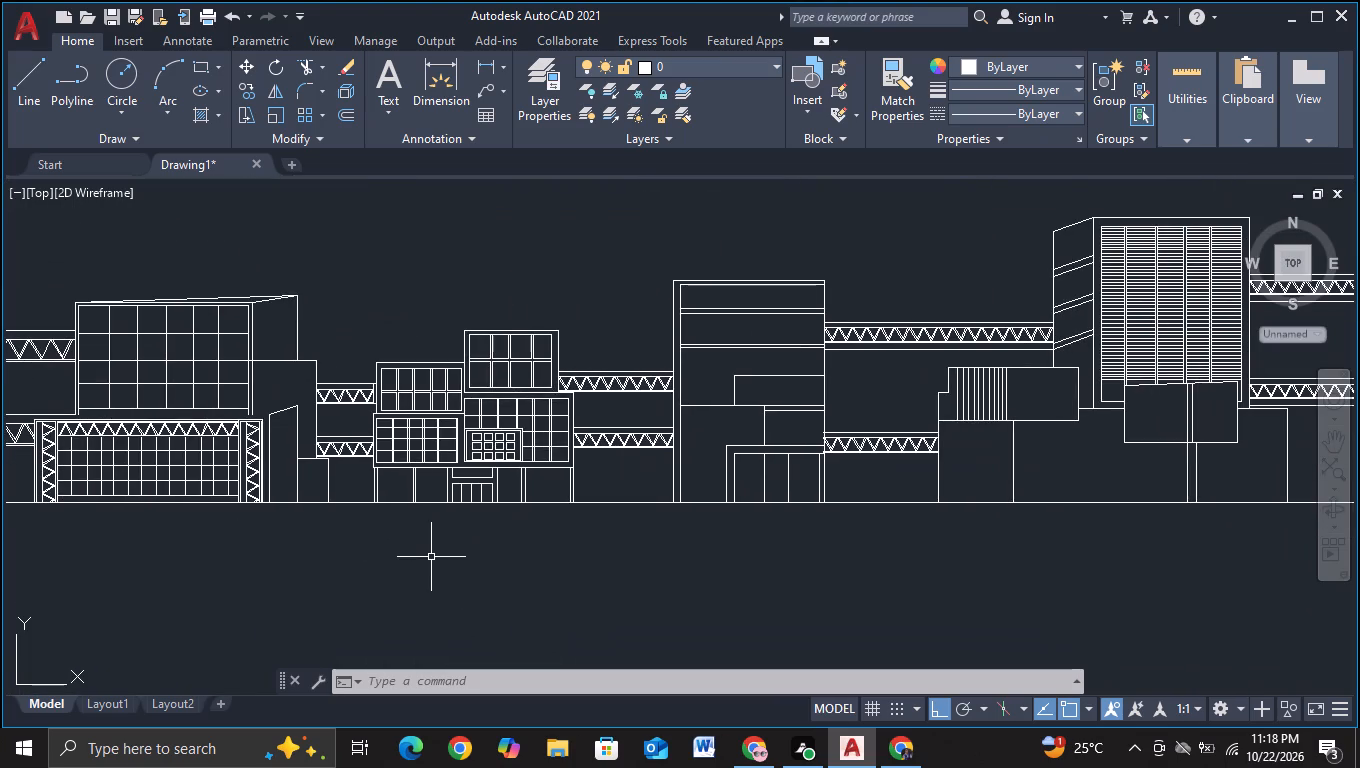
{"action": "scroll", "coordinate": [432, 557], "scroll_direction": "down", "scroll_amount": 1}
{"action": "middle_click_drag", "start_coordinate": [562, 571], "coordinate": [352, 550]}
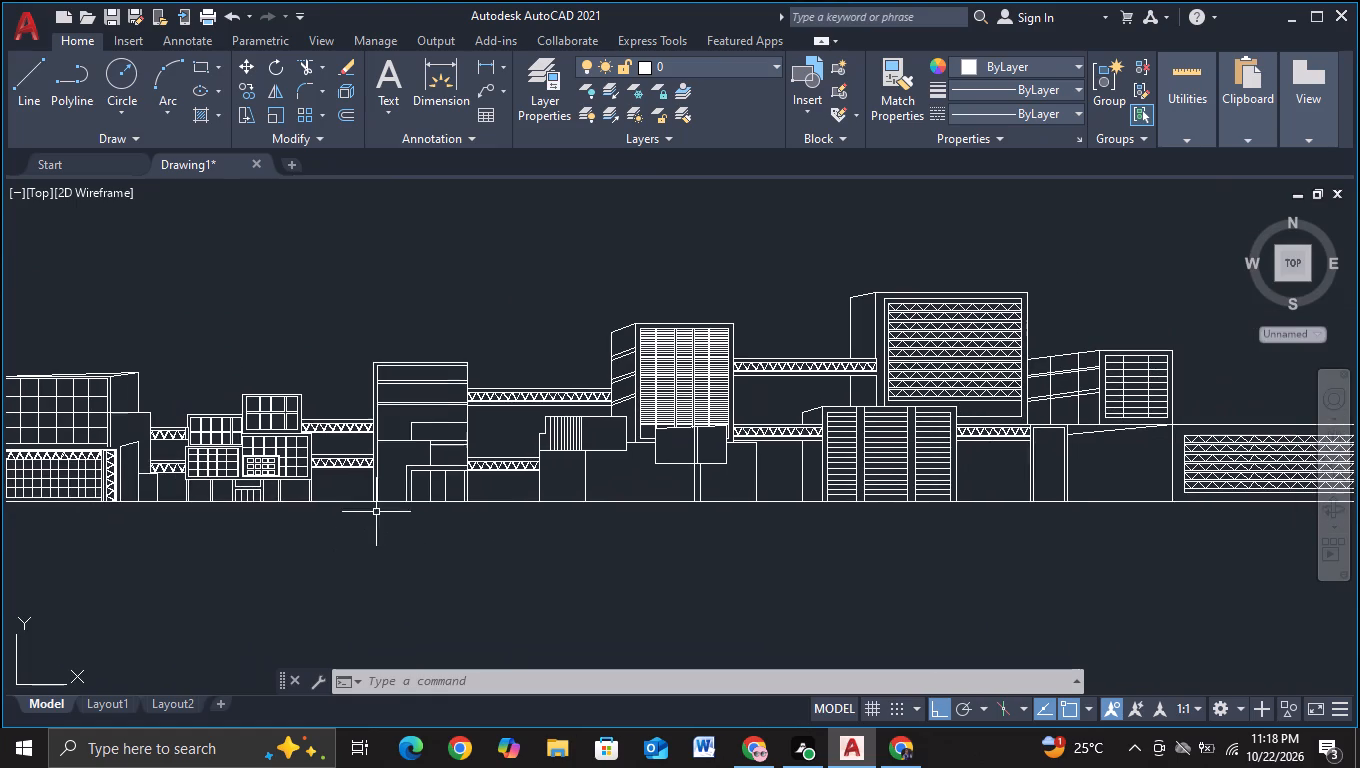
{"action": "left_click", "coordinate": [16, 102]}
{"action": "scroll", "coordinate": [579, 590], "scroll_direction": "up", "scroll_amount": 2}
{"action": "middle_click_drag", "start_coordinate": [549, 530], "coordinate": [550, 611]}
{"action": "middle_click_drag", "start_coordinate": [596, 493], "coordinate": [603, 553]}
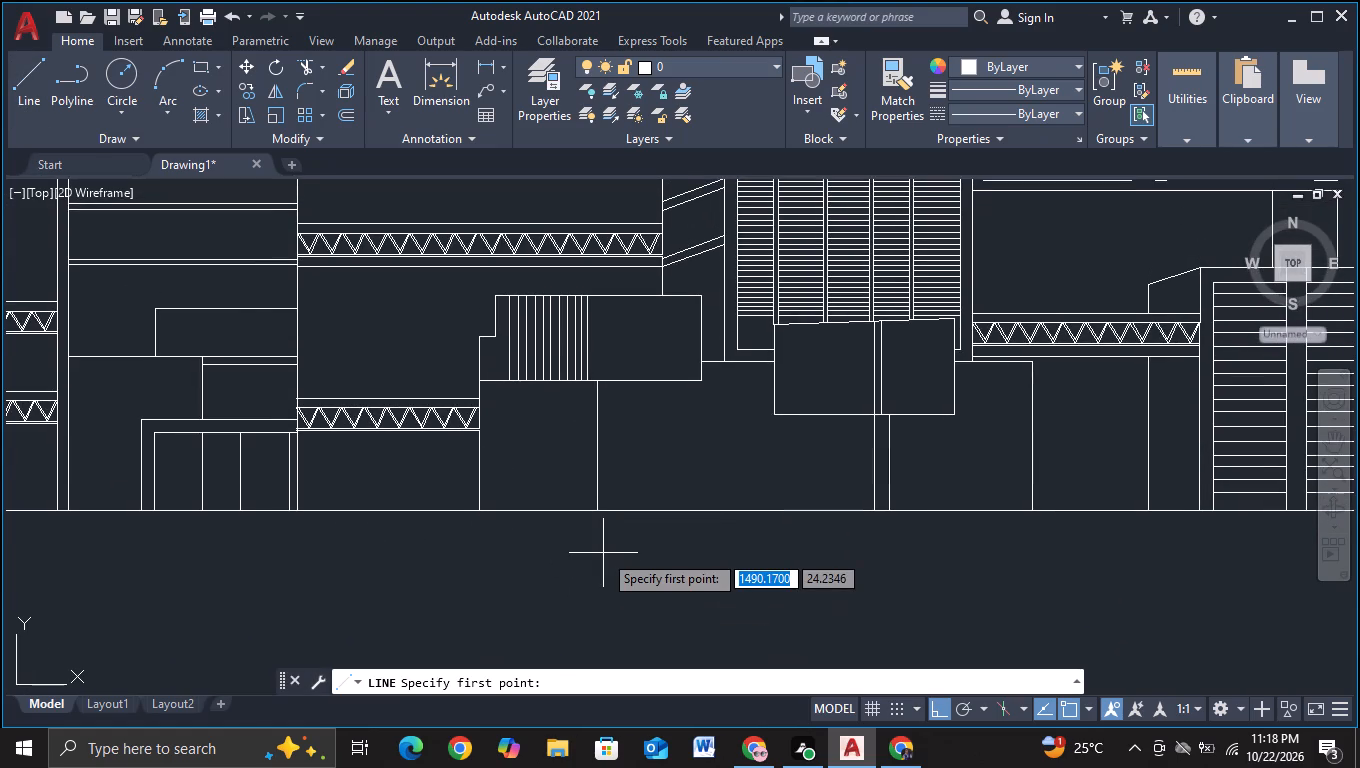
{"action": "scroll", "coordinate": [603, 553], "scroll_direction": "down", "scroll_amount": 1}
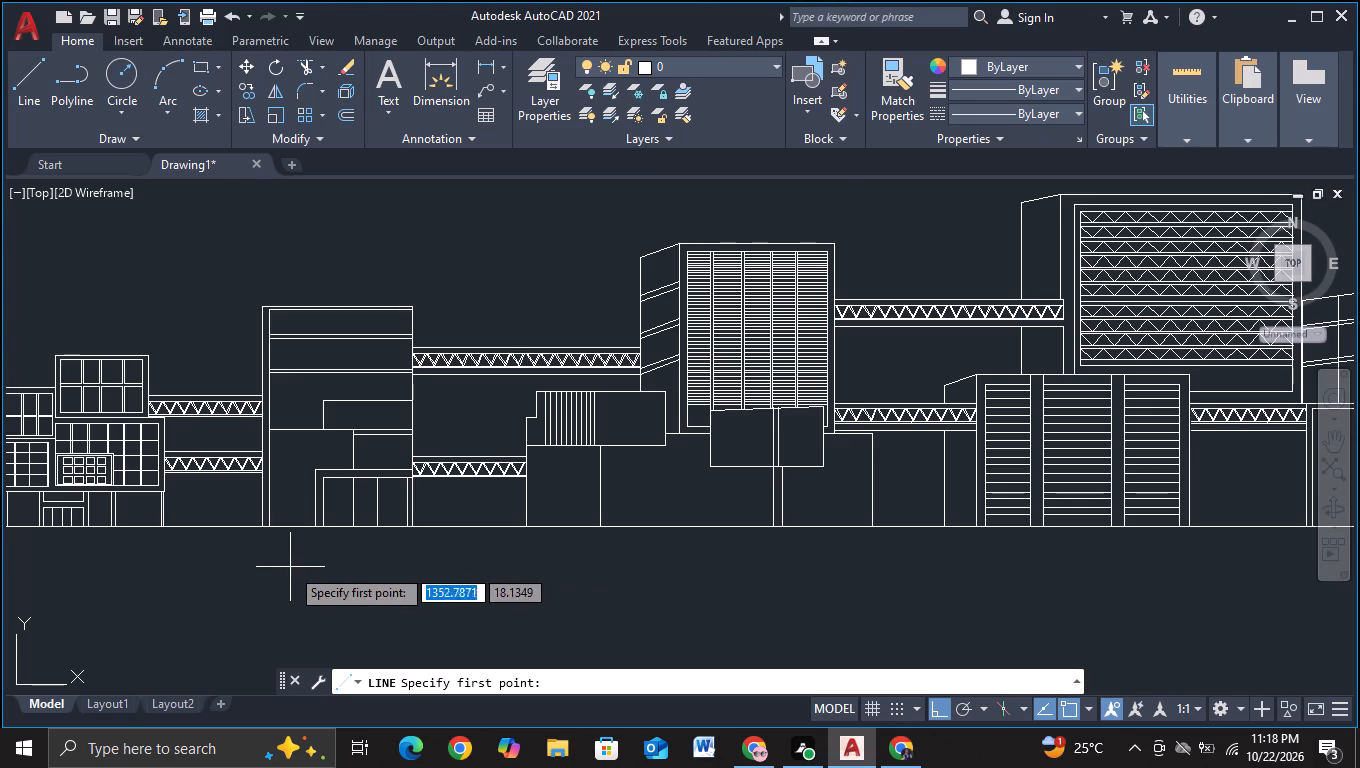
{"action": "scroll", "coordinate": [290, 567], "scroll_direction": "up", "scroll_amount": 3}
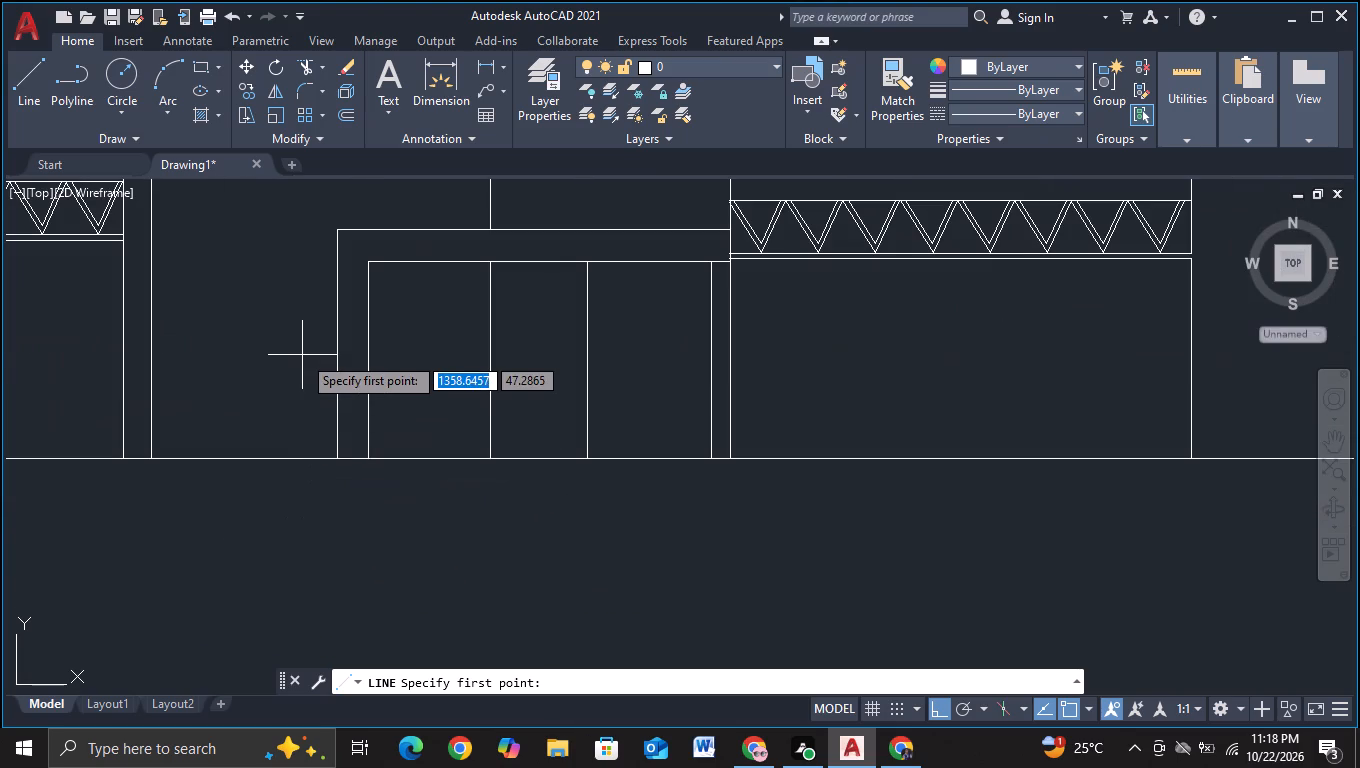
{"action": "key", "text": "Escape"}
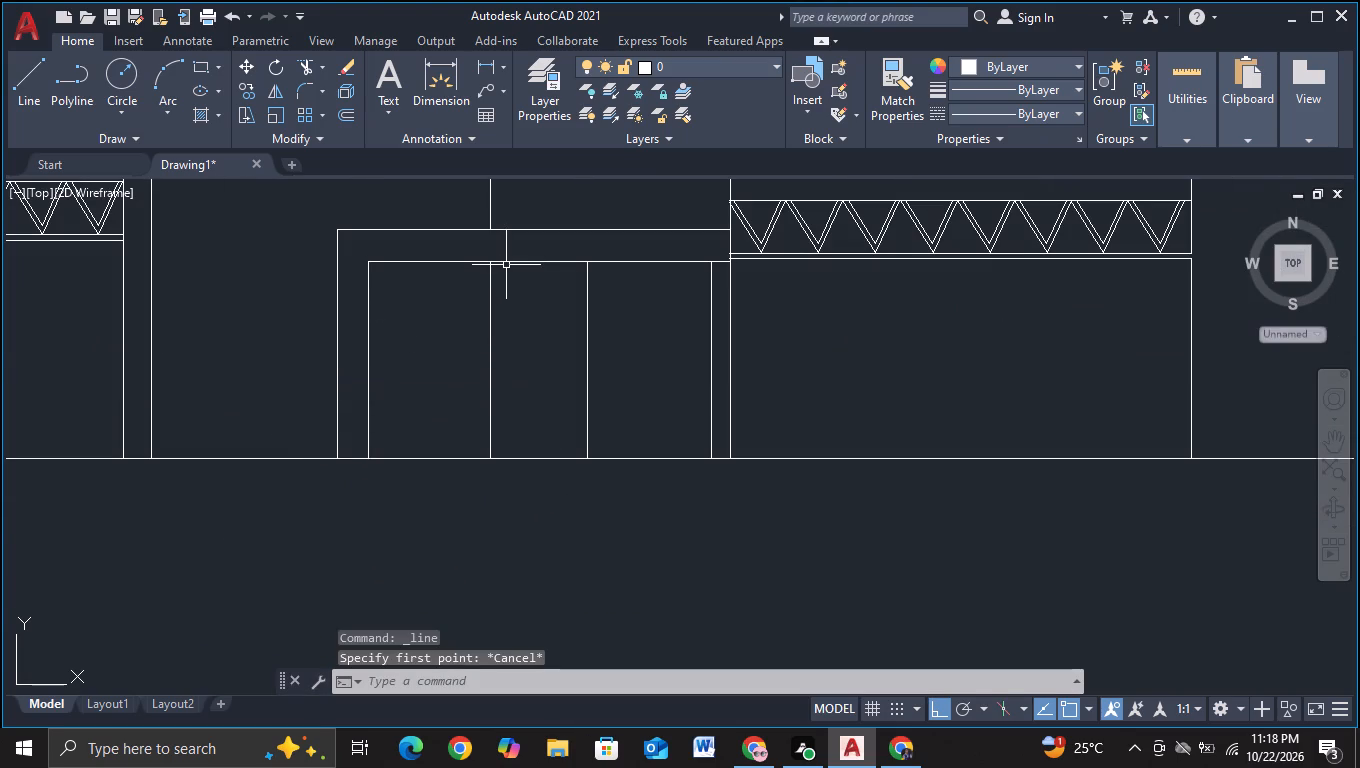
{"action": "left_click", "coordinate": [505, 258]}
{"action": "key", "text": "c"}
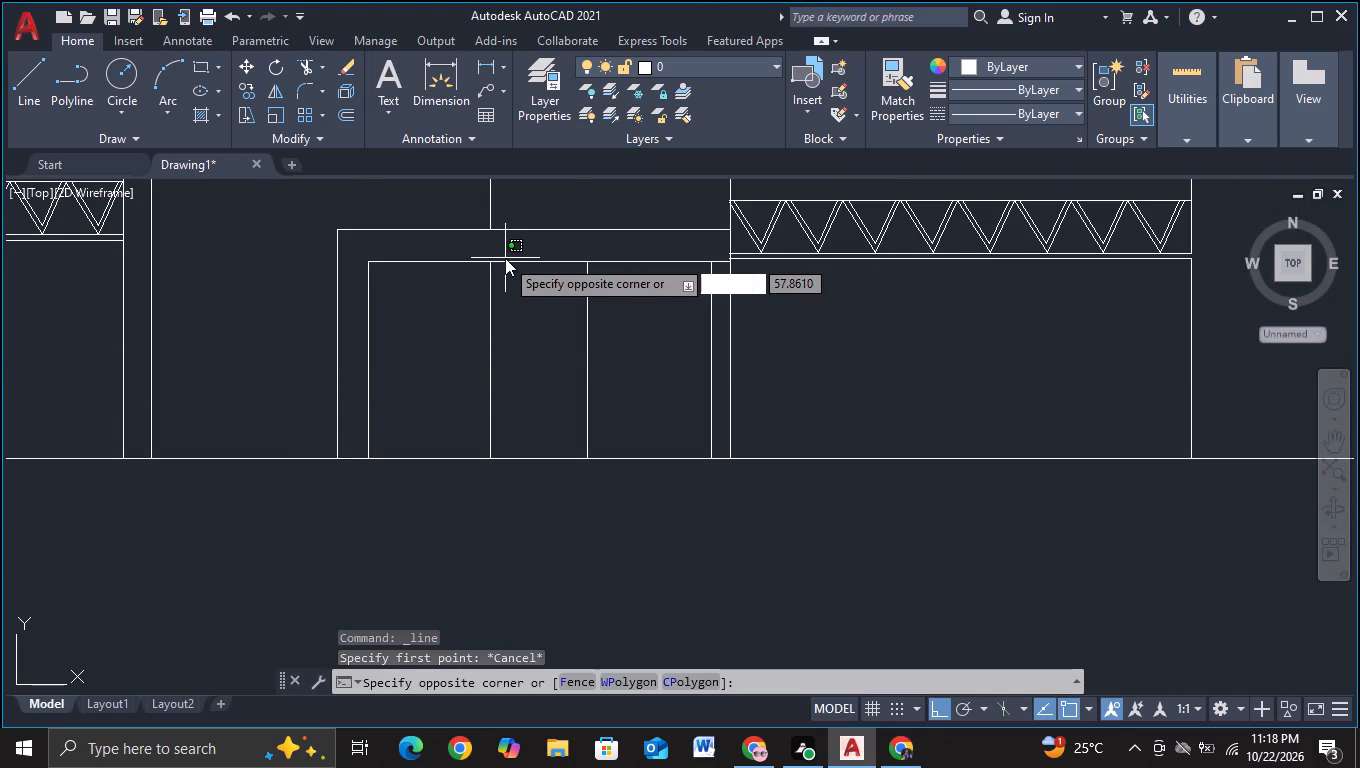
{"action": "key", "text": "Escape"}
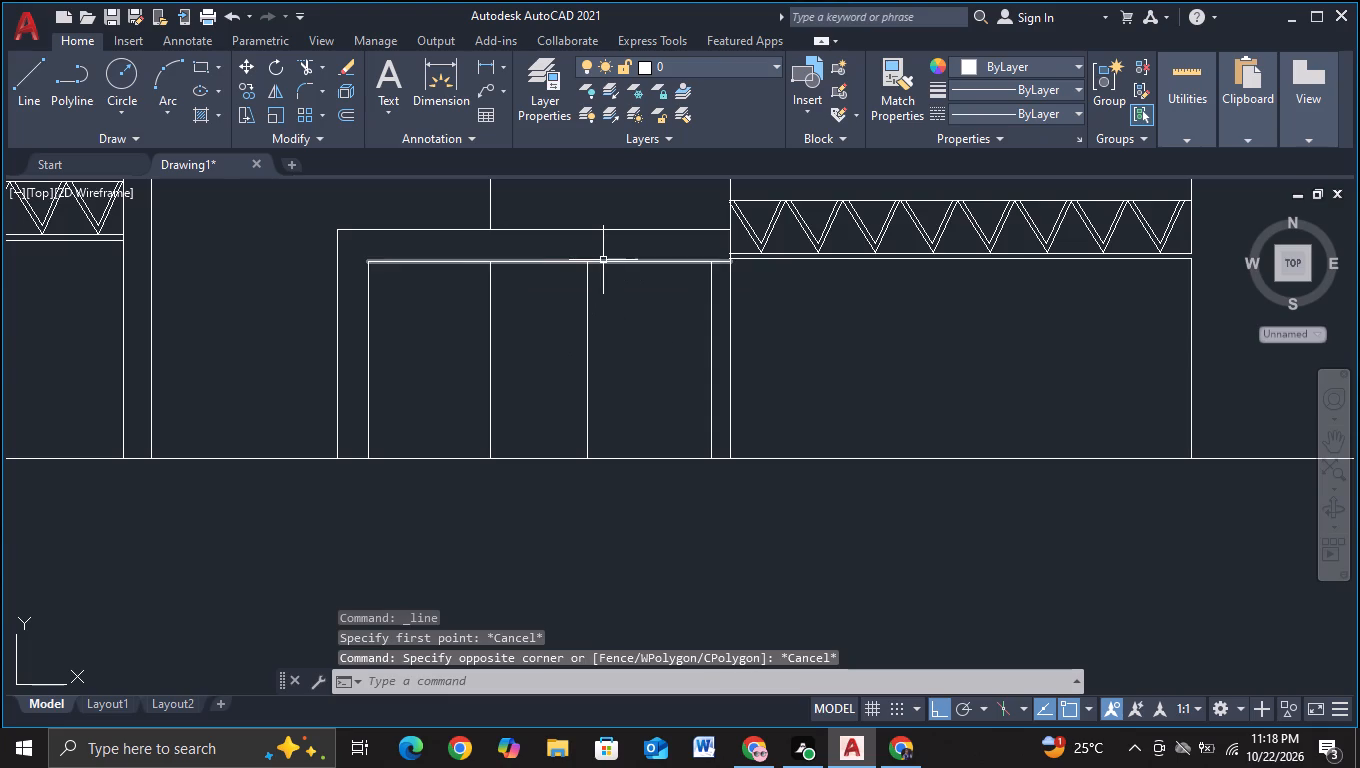
Copy the top line of the inner entrance frame about 2.4 units straight down.
{"action": "left_click", "coordinate": [603, 260]}
{"action": "key", "text": "c"}
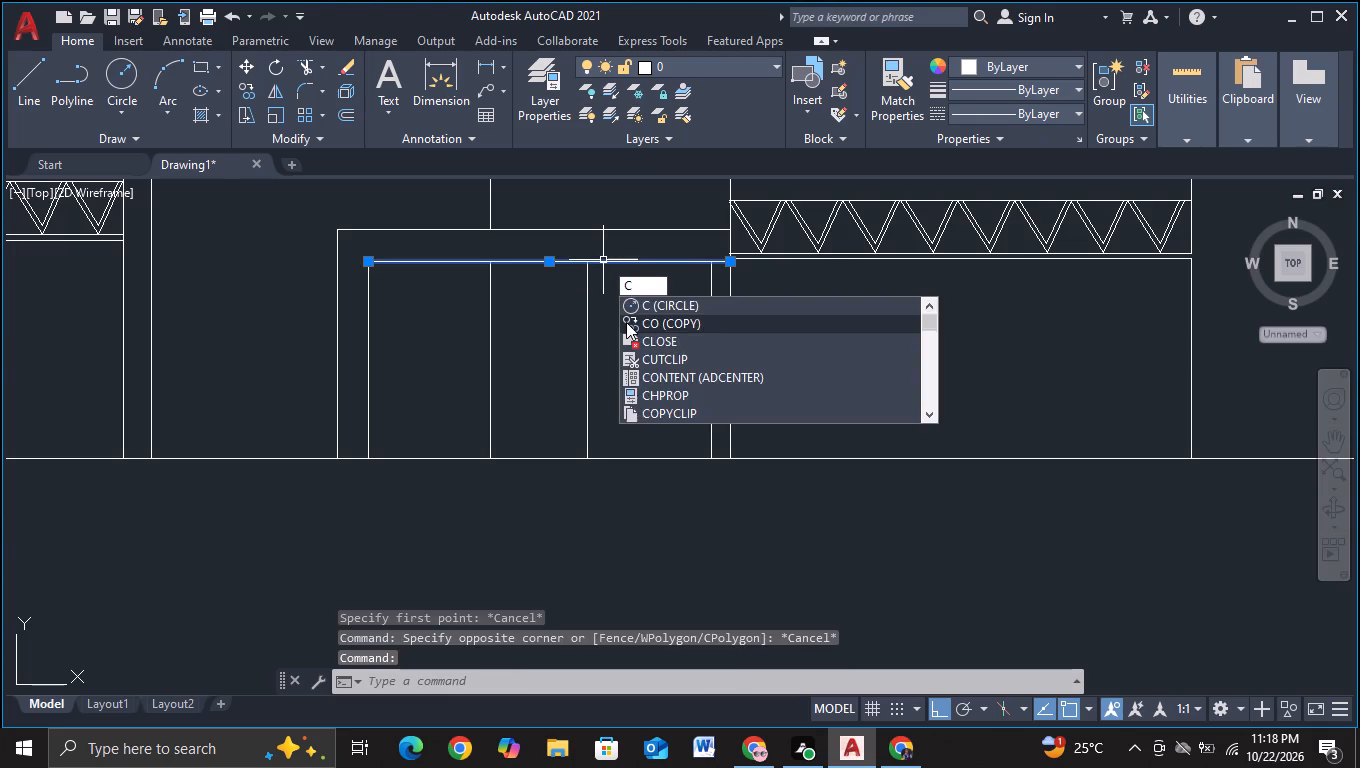
{"action": "left_click", "coordinate": [626, 322]}
{"action": "left_click", "coordinate": [617, 302]}
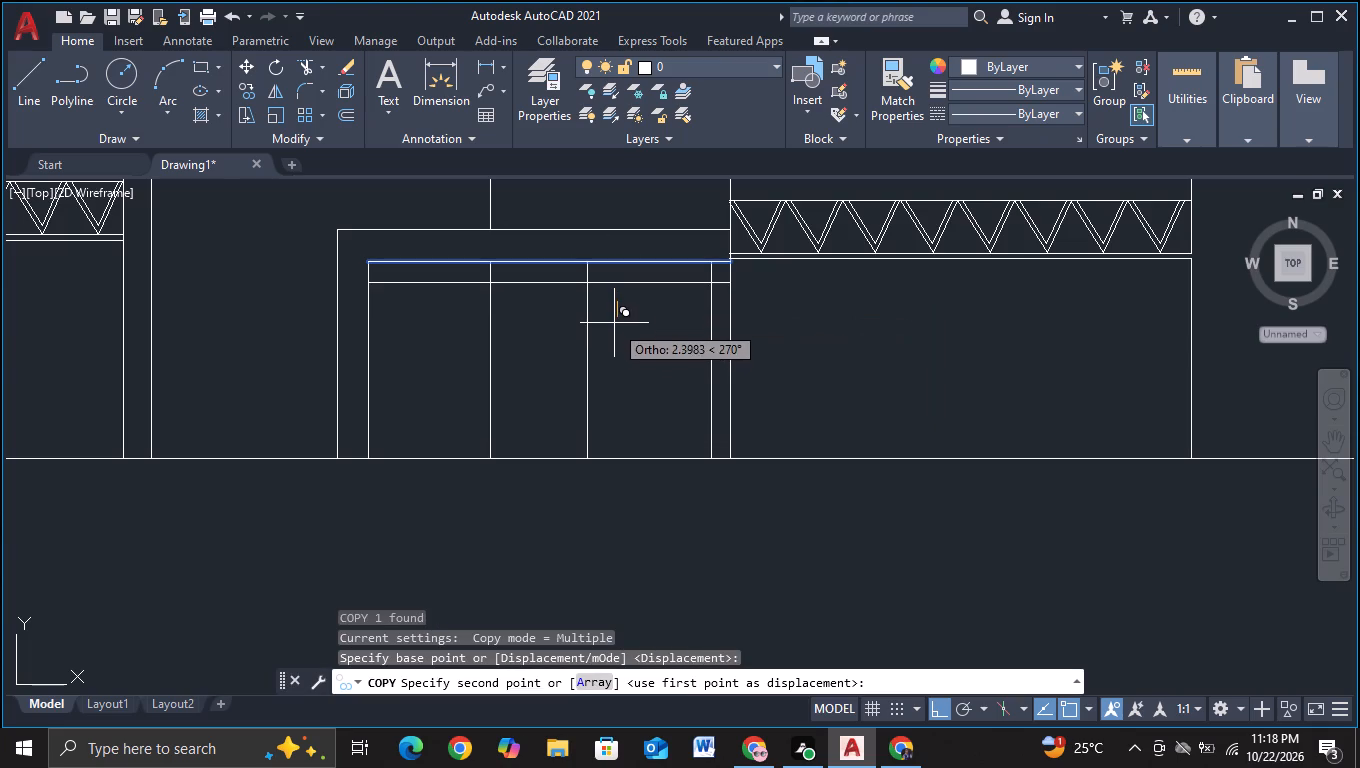
{"action": "left_click", "coordinate": [614, 323]}
{"action": "key", "text": "Escape"}
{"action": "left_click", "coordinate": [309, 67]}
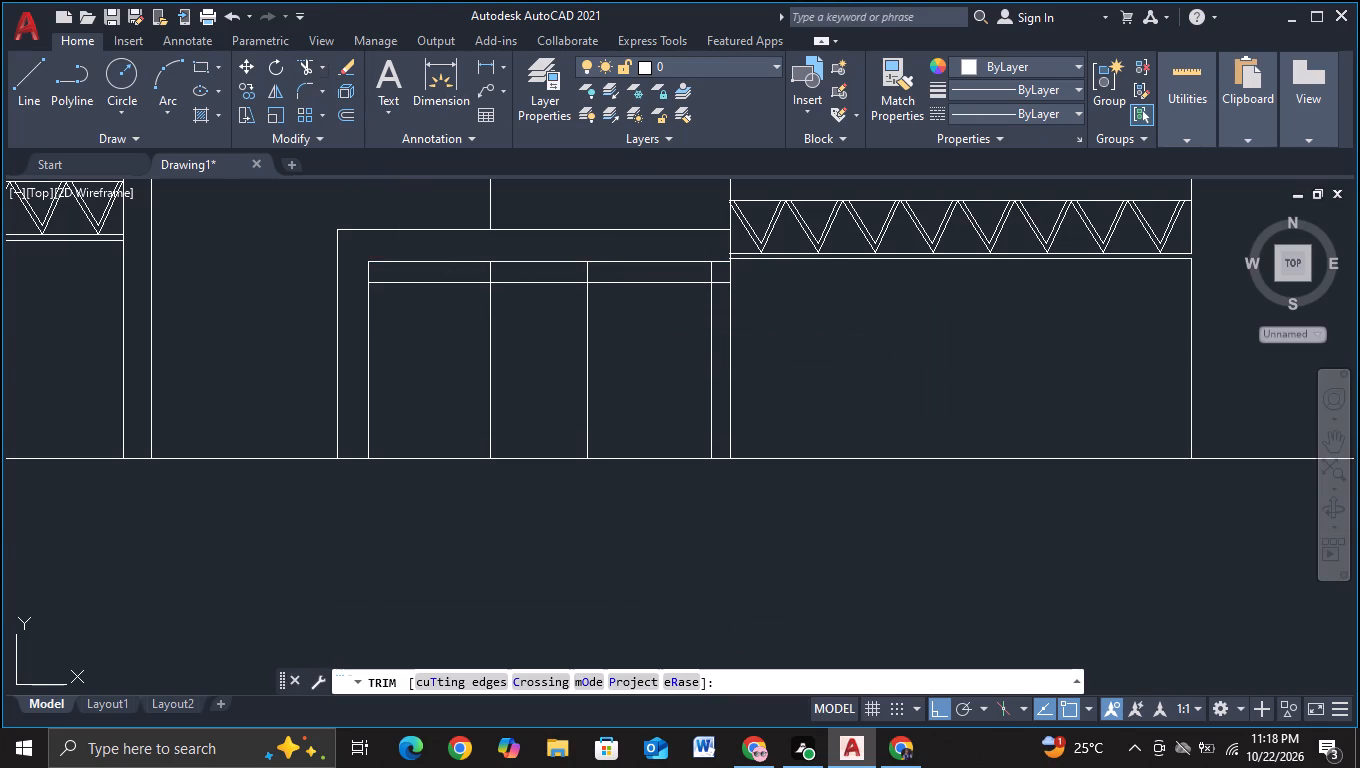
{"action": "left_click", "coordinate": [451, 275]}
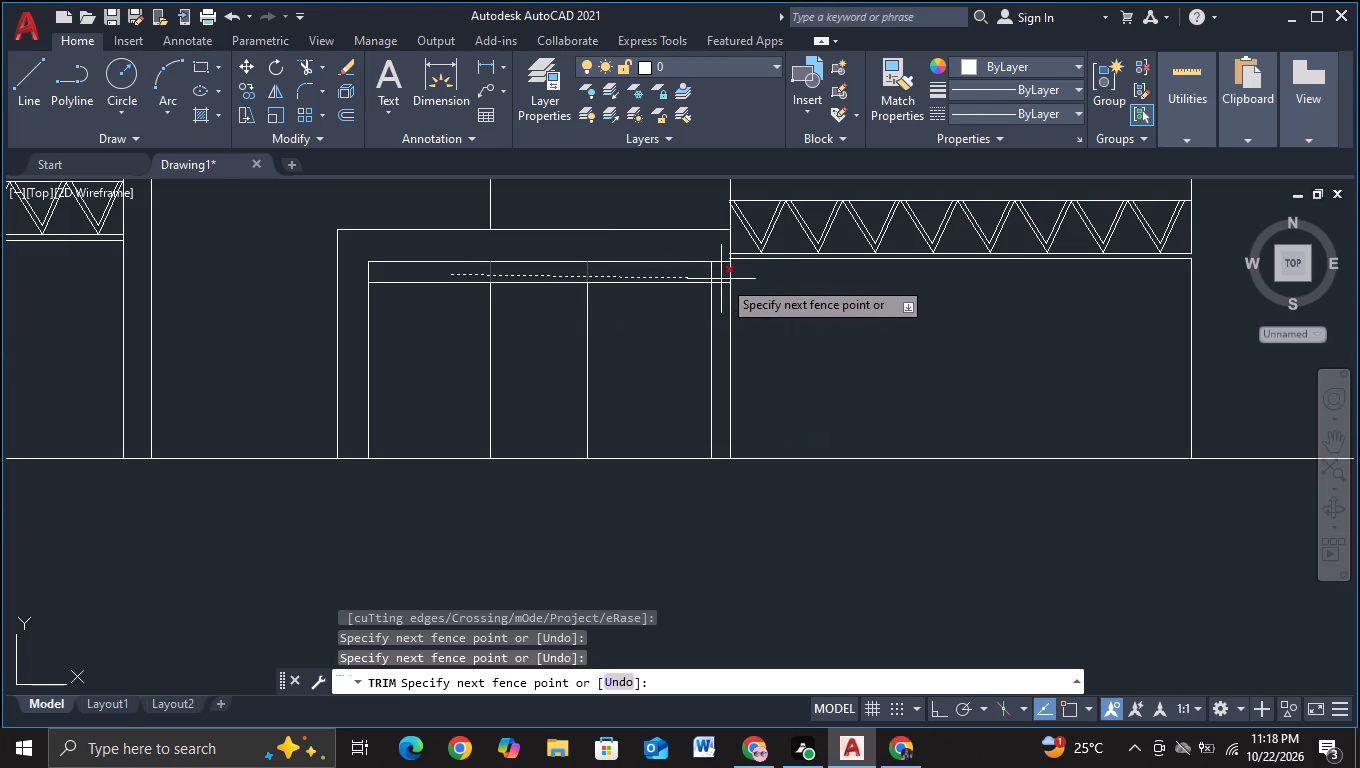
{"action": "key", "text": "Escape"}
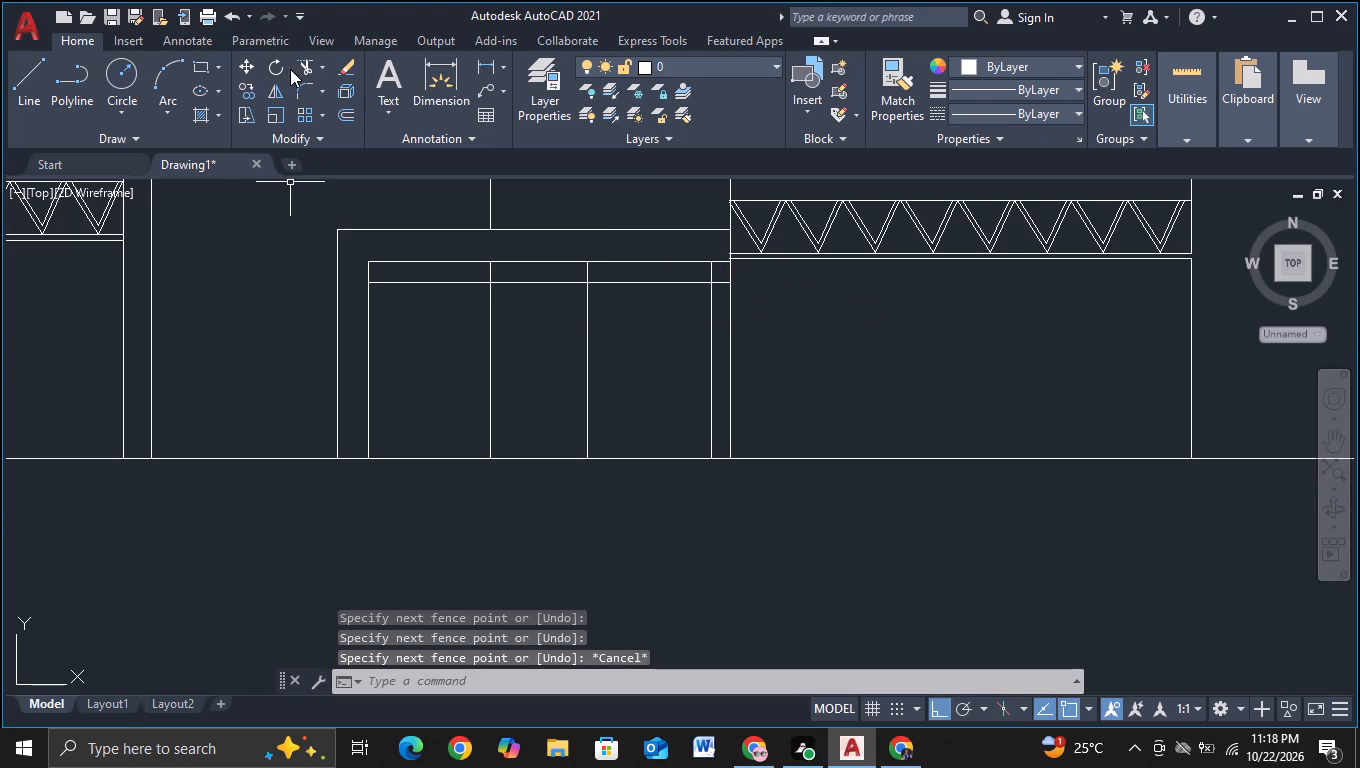
Trim the three vertical entrance lines between the frame's top line and its copy below.
{"action": "left_click", "coordinate": [307, 63]}
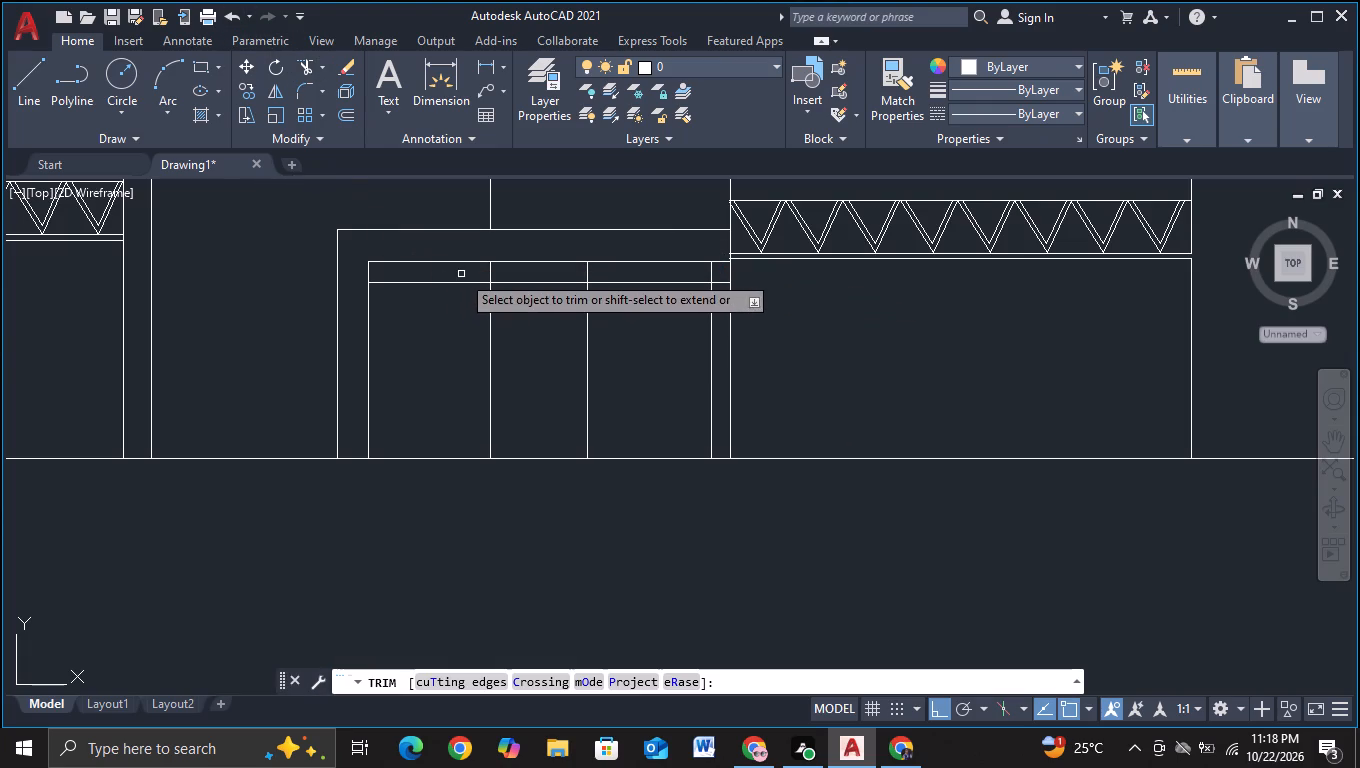
{"action": "left_click", "coordinate": [461, 274]}
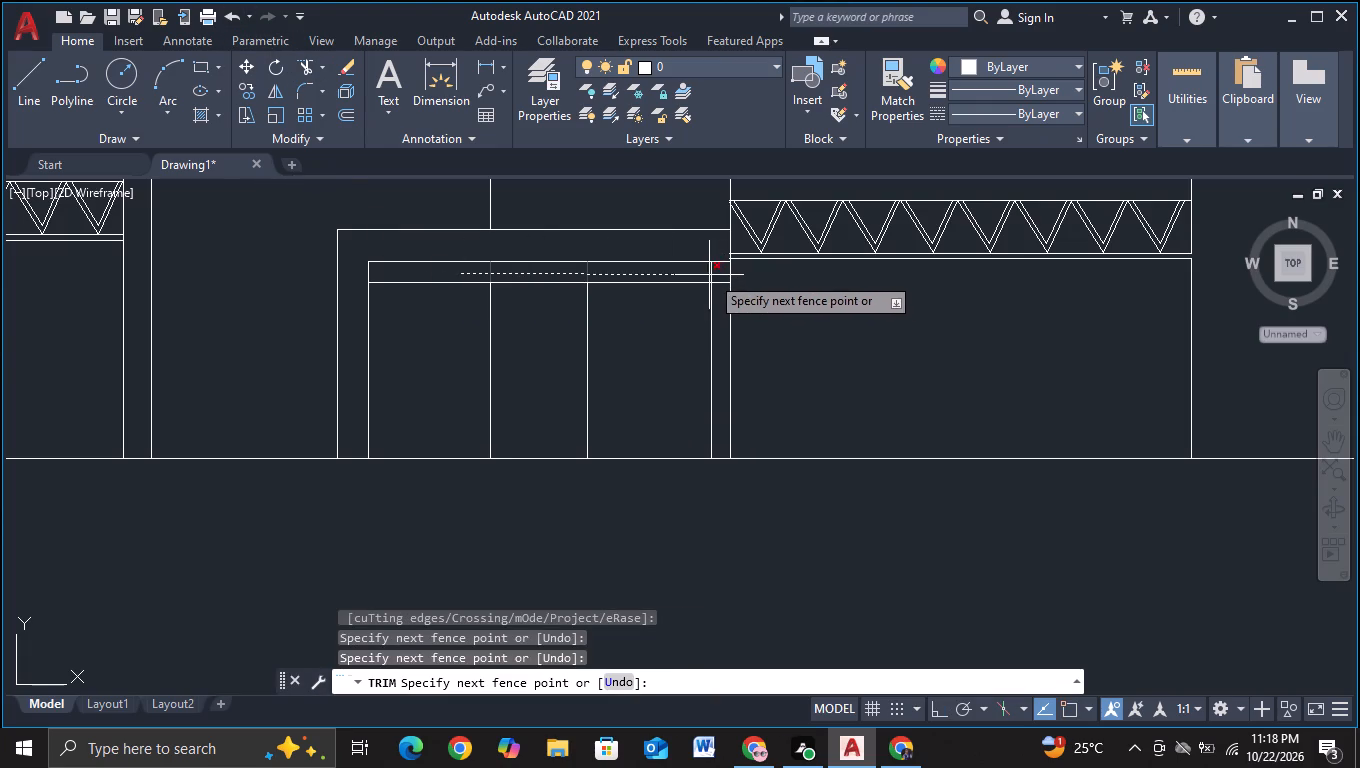
{"action": "left_click", "coordinate": [720, 273]}
{"action": "key", "text": "Escape"}
Draw a vertical line from the lower corner of the block with vertical slats down past the ground line.
{"action": "scroll", "coordinate": [760, 311], "scroll_direction": "down", "scroll_amount": 3}
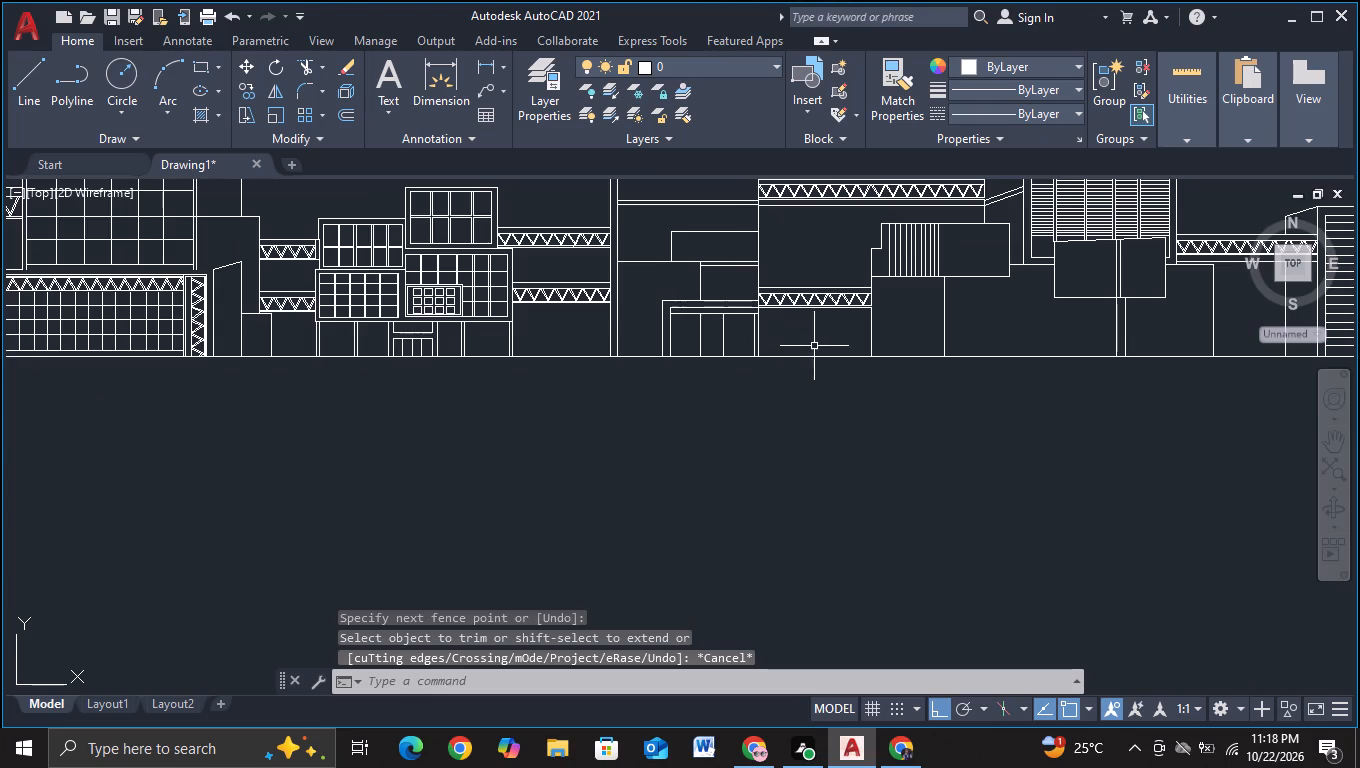
{"action": "middle_click_drag", "start_coordinate": [814, 346], "coordinate": [593, 469]}
{"action": "middle_click_drag", "start_coordinate": [581, 474], "coordinate": [253, 495]}
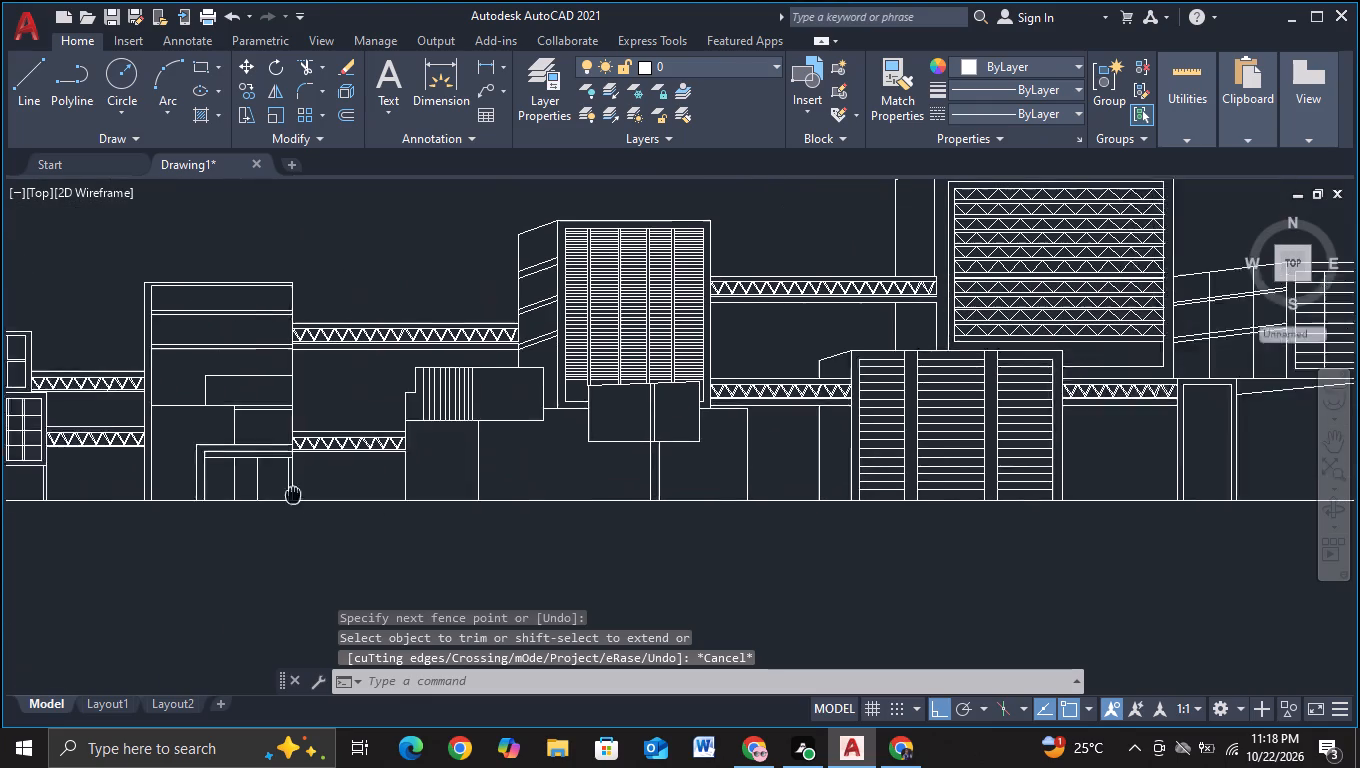
{"action": "middle_click_drag", "start_coordinate": [253, 495], "coordinate": [246, 495]}
{"action": "middle_click_drag", "start_coordinate": [525, 551], "coordinate": [515, 552]}
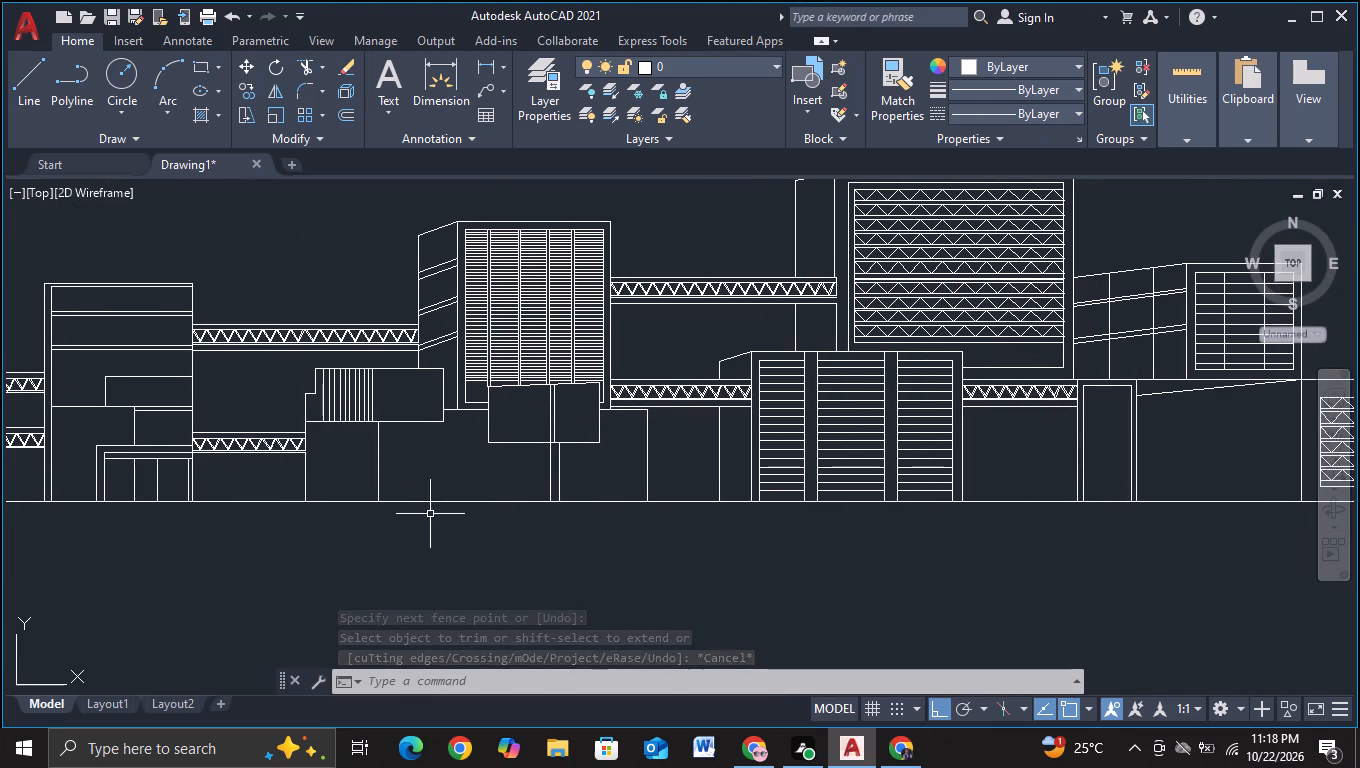
{"action": "left_click", "coordinate": [33, 97]}
{"action": "middle_click_drag", "start_coordinate": [613, 623], "coordinate": [486, 628]}
{"action": "scroll", "coordinate": [549, 583], "scroll_direction": "up", "scroll_amount": 1}
{"action": "middle_click_drag", "start_coordinate": [407, 555], "coordinate": [803, 621]}
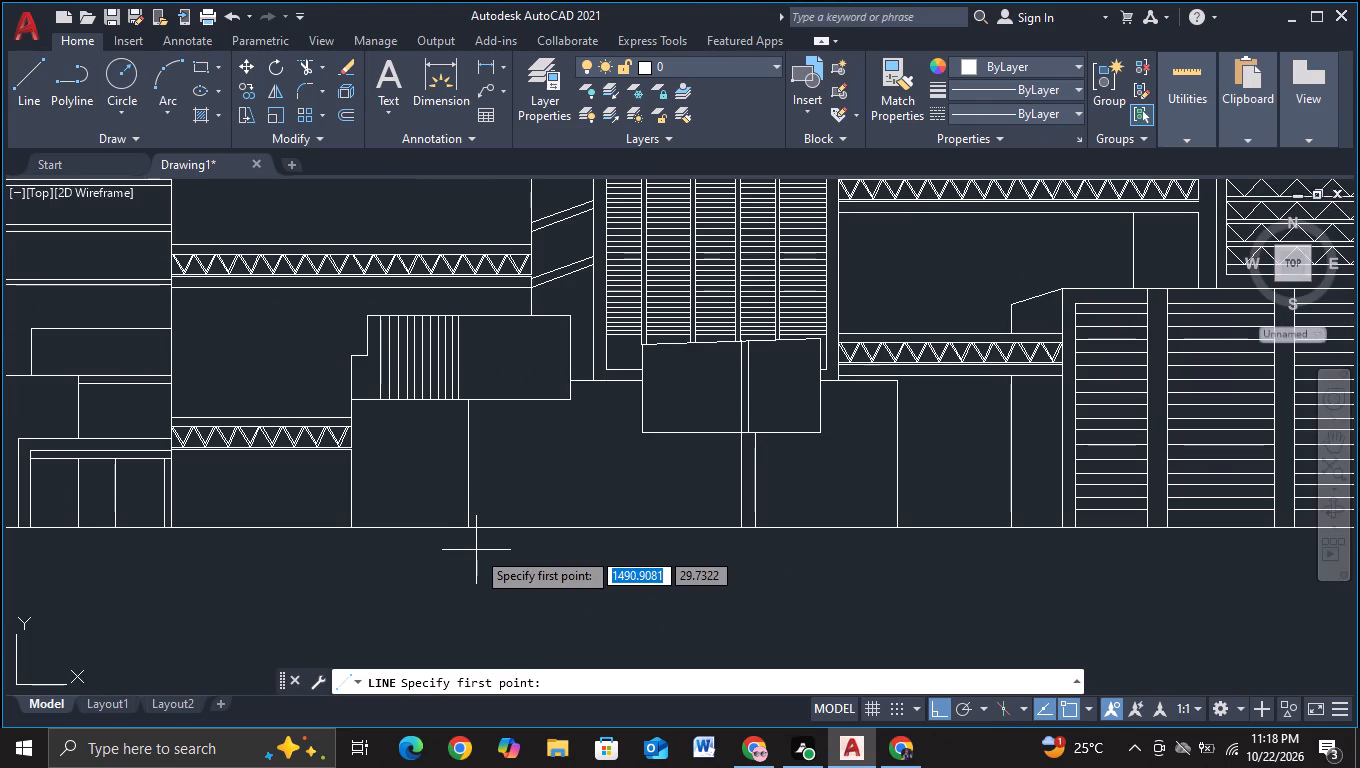
{"action": "scroll", "coordinate": [476, 550], "scroll_direction": "up", "scroll_amount": 1}
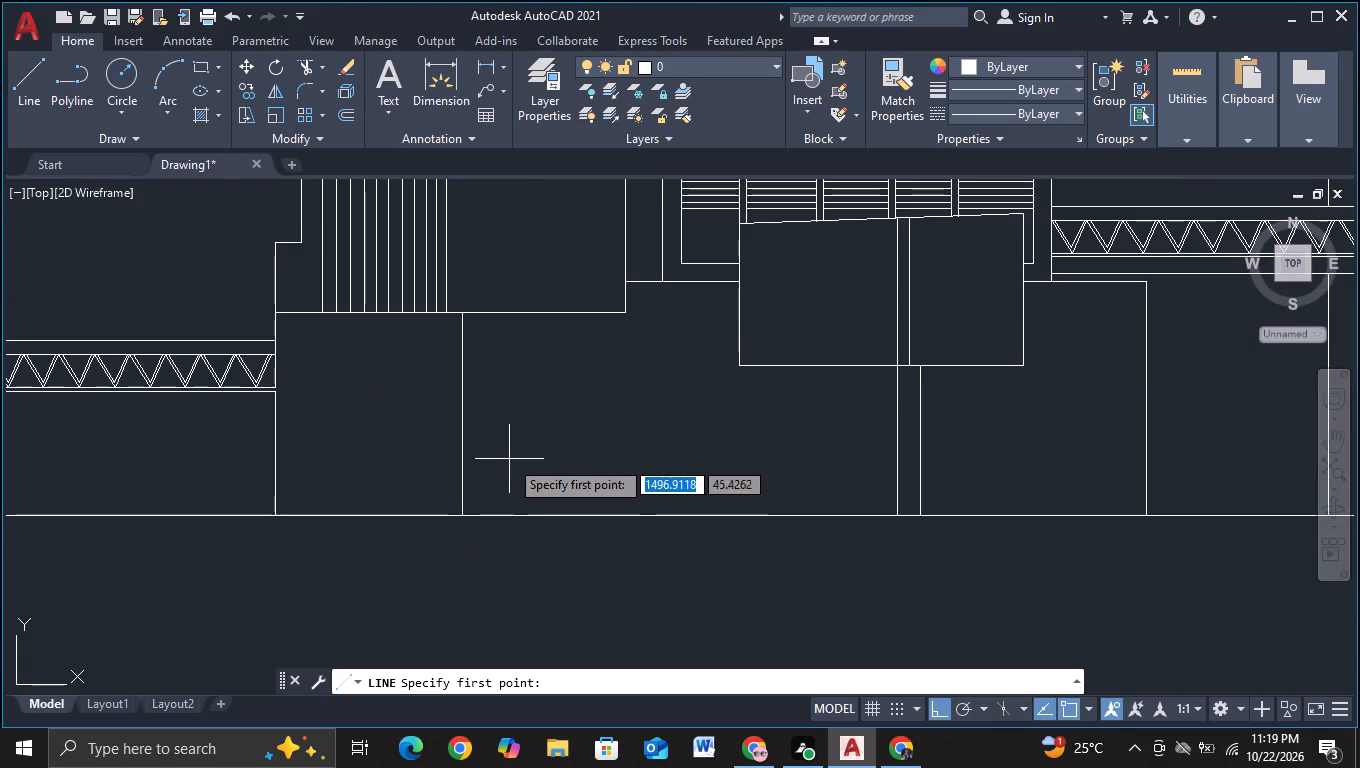
{"action": "left_click", "coordinate": [629, 318]}
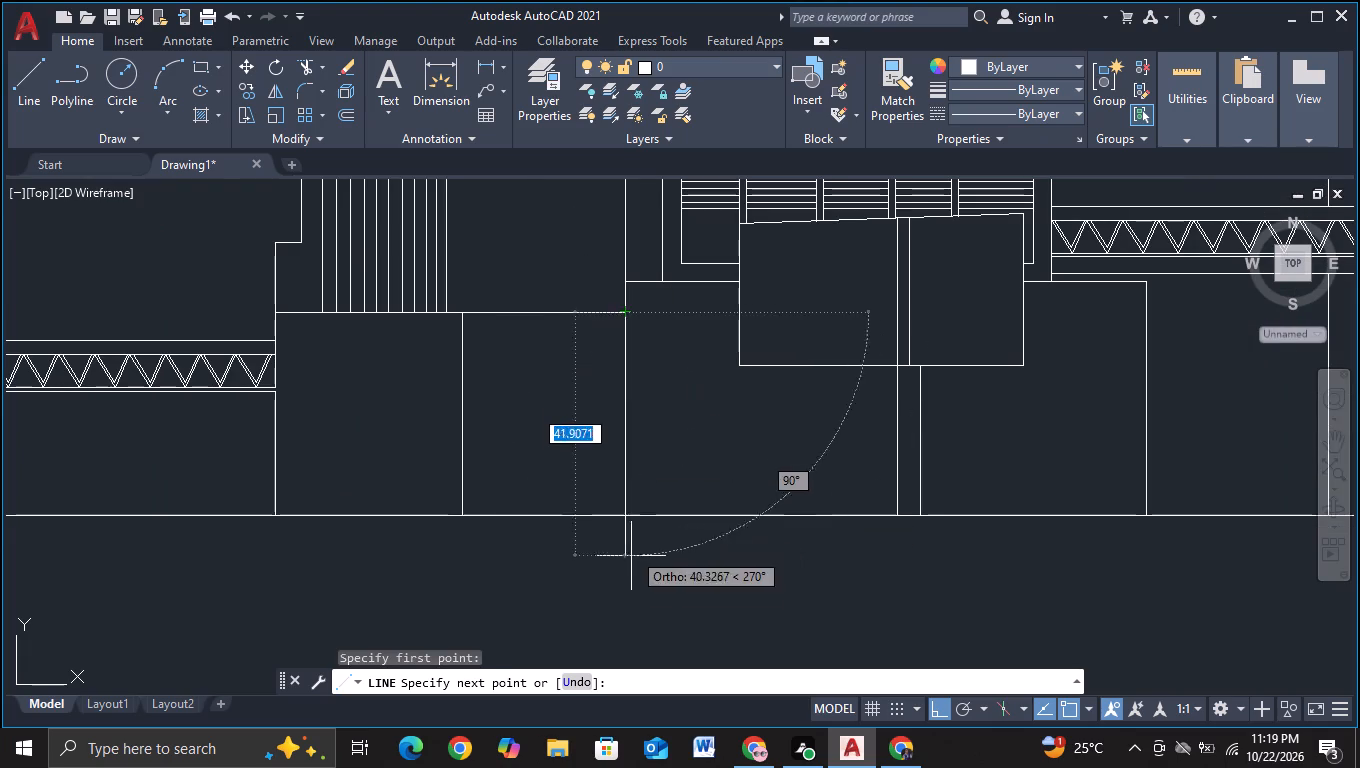
{"action": "left_click", "coordinate": [626, 575]}
{"action": "key", "text": "Escape"}
Draw a rectangular window outline about 22.7 units wide with lines in the upper part of the narrow bay below the slatted block.
{"action": "left_click", "coordinate": [12, 84]}
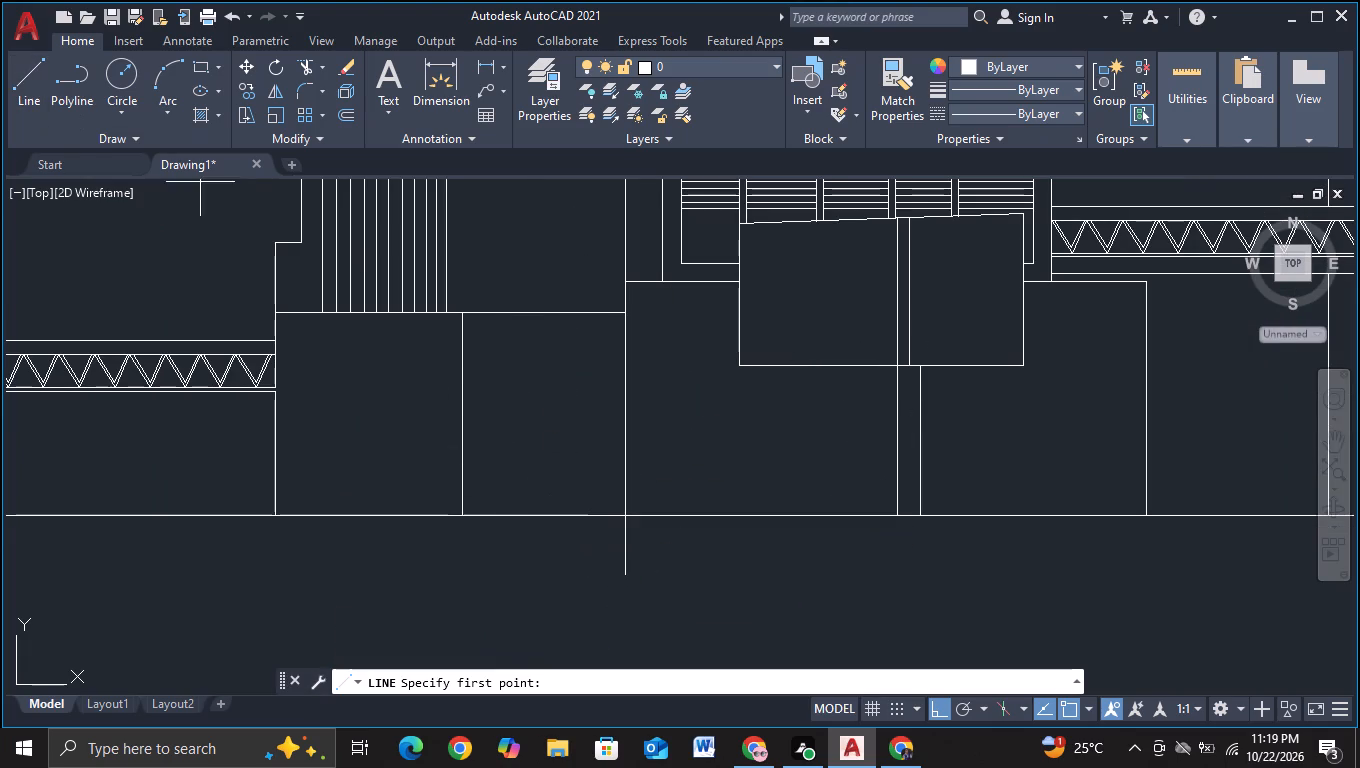
{"action": "left_click", "coordinate": [482, 344]}
{"action": "left_click", "coordinate": [481, 395]}
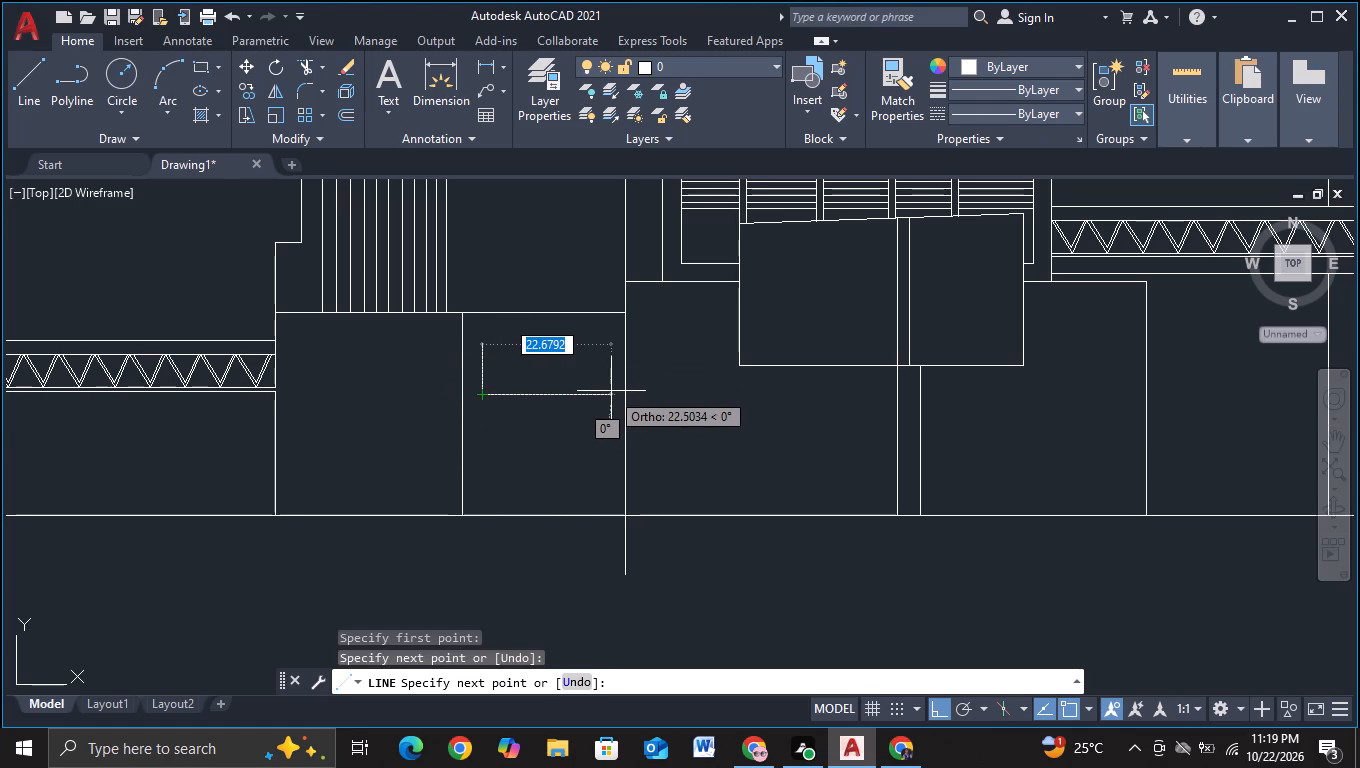
{"action": "left_click", "coordinate": [610, 391]}
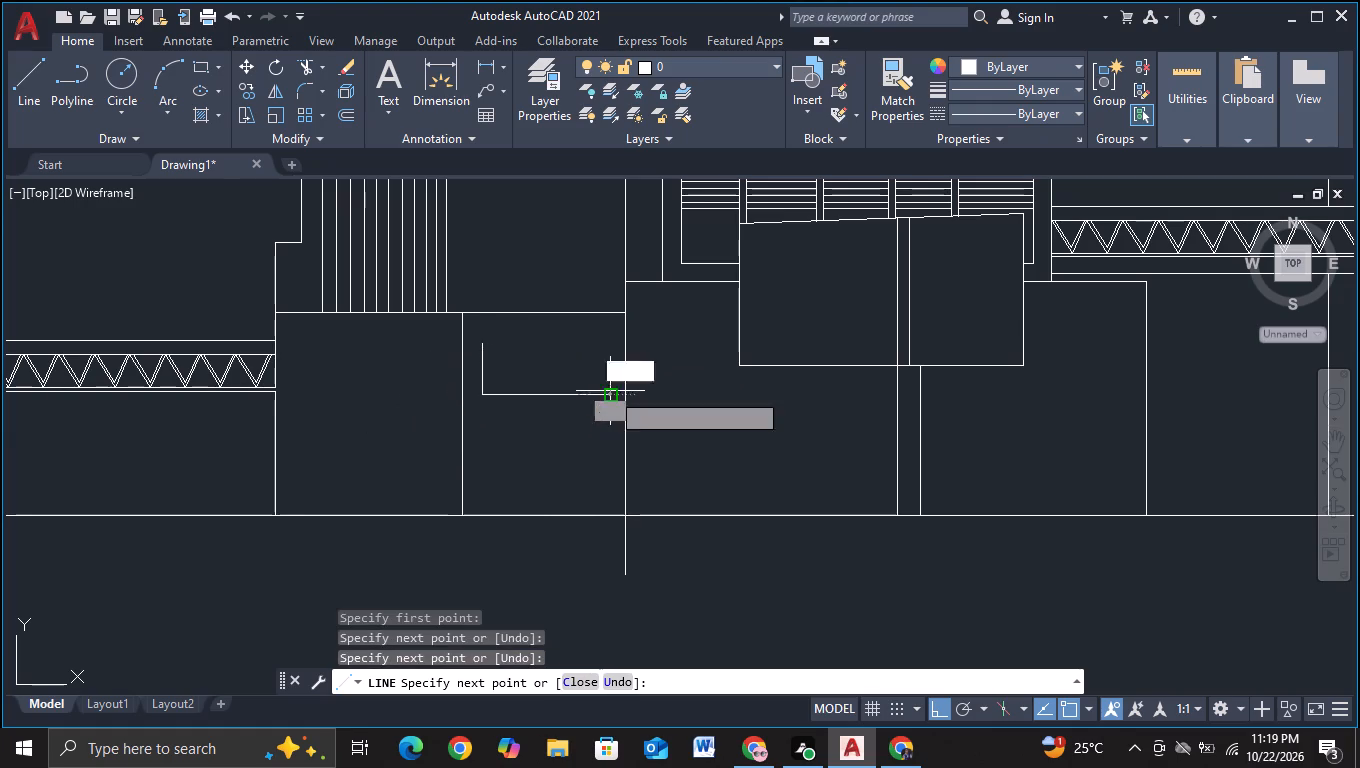
{"action": "left_click", "coordinate": [608, 332]}
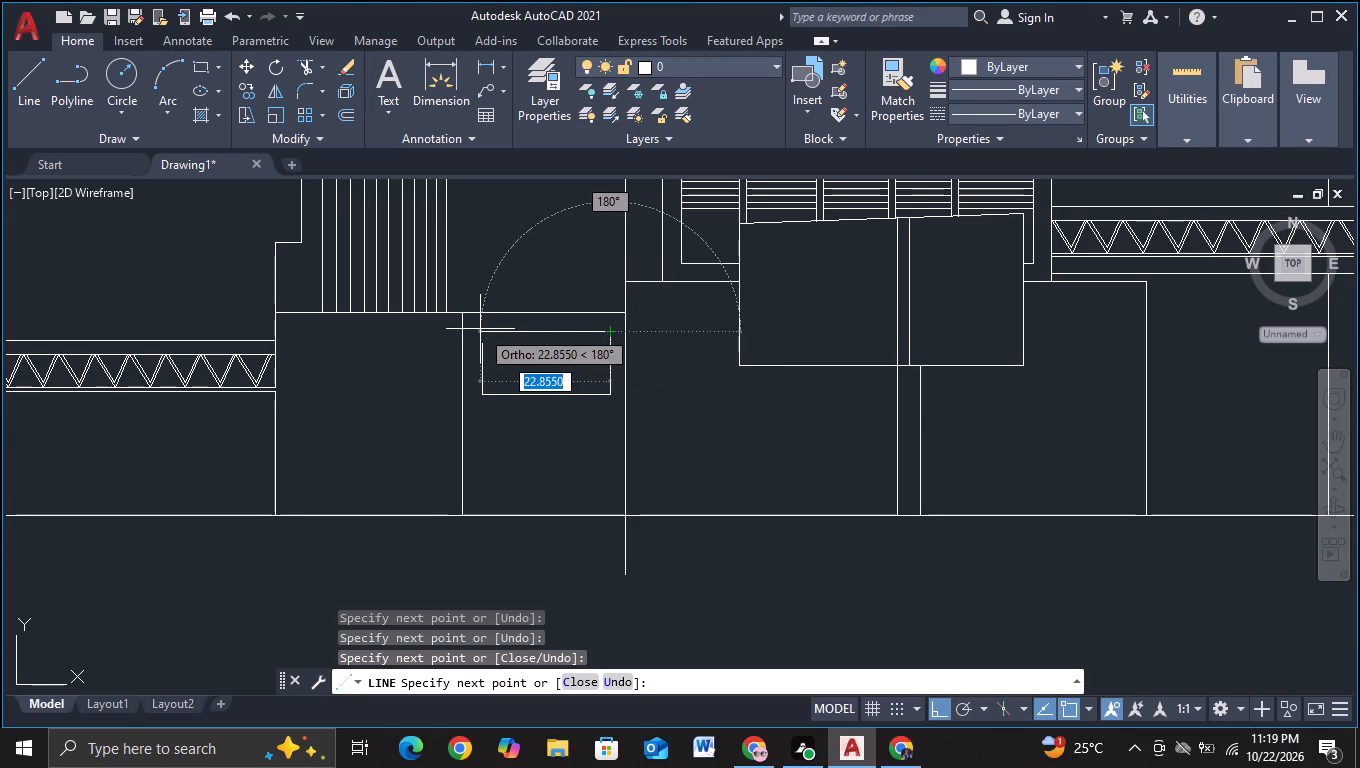
{"action": "key", "text": "F3"}
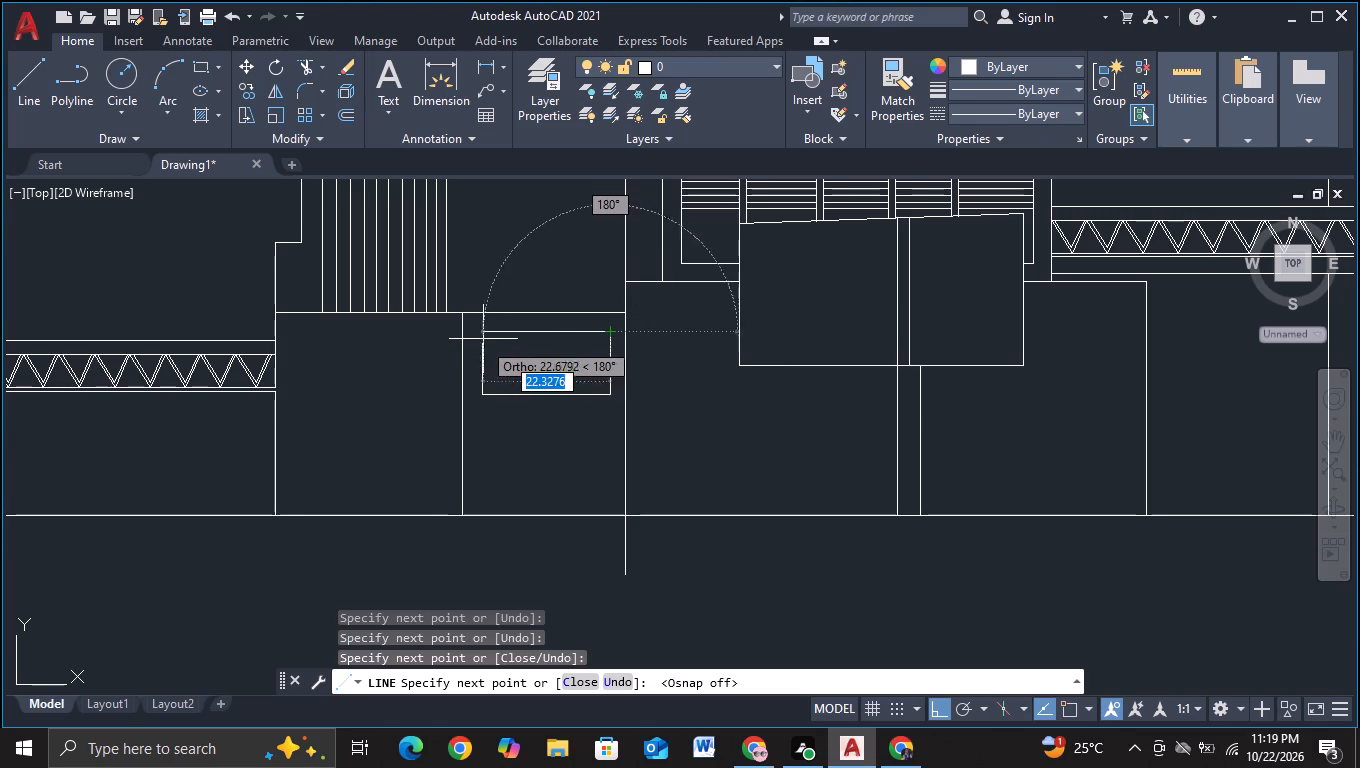
{"action": "key", "text": "F3"}
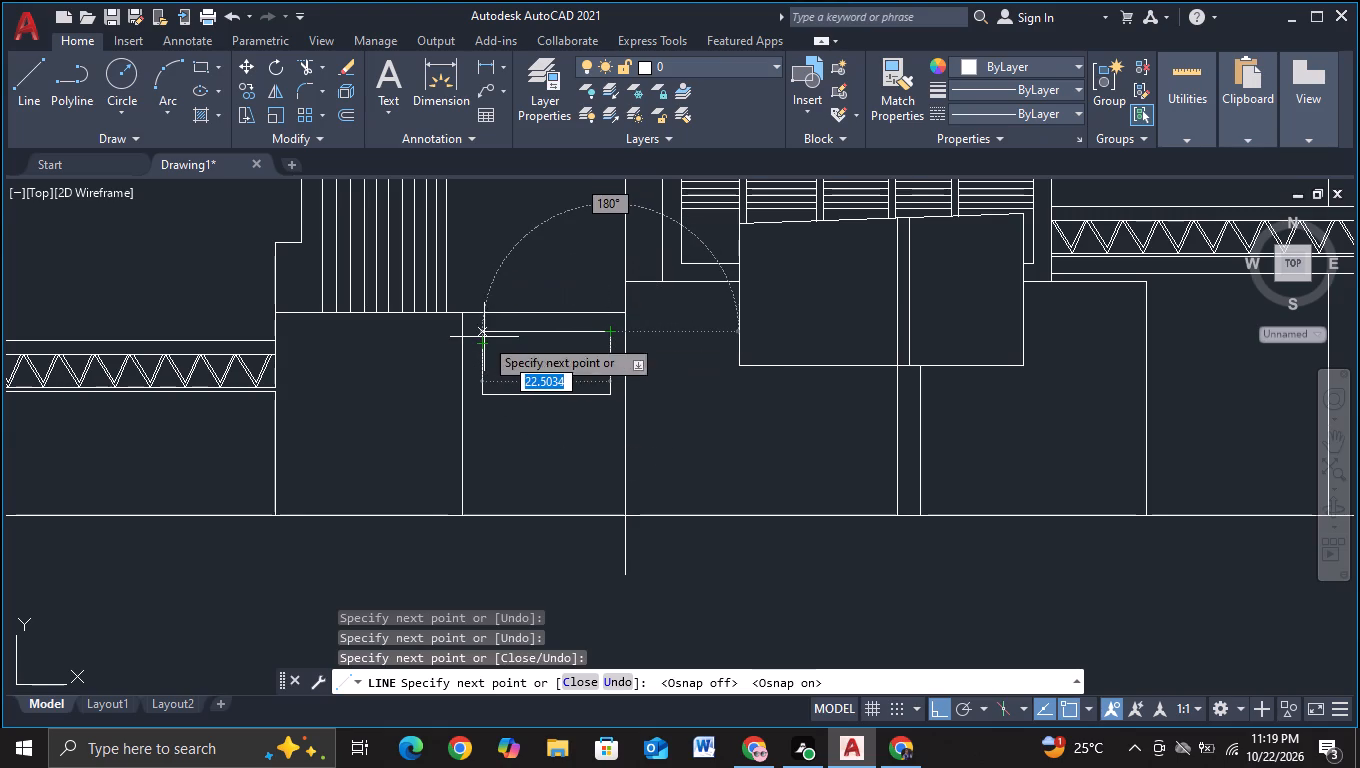
{"action": "left_click", "coordinate": [480, 327]}
{"action": "left_click", "coordinate": [480, 345]}
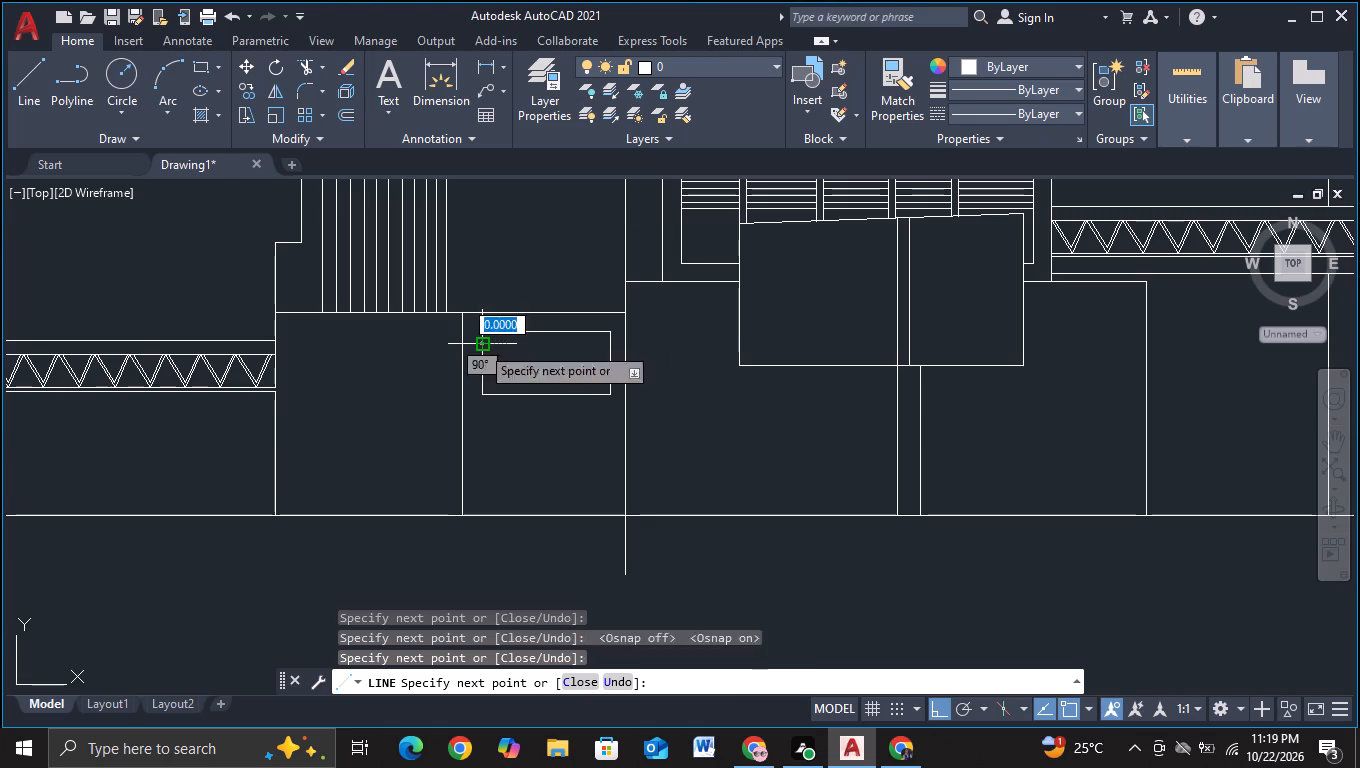
{"action": "key", "text": "Escape"}
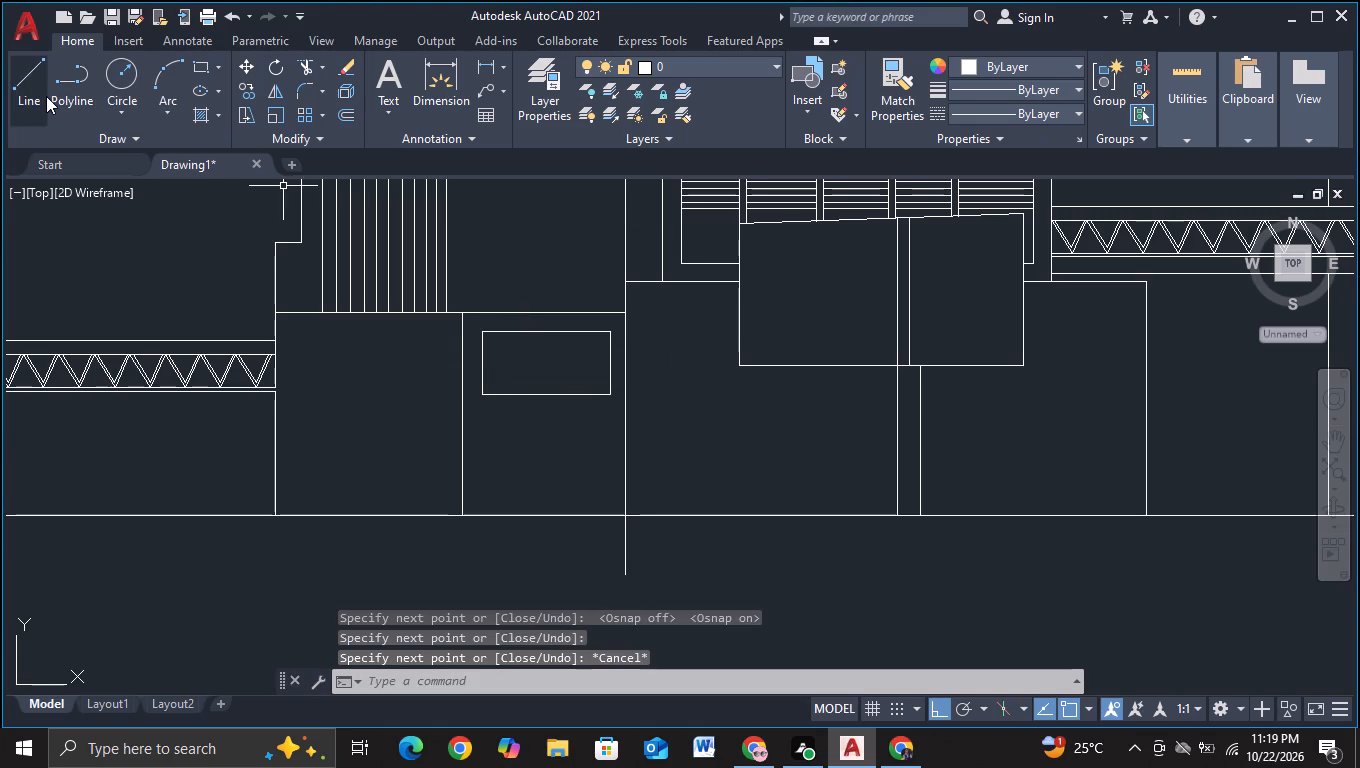
Divide the new window with a vertical line through its middle, trimmed at the top and bottom of the frame.
{"action": "left_click", "coordinate": [46, 96]}
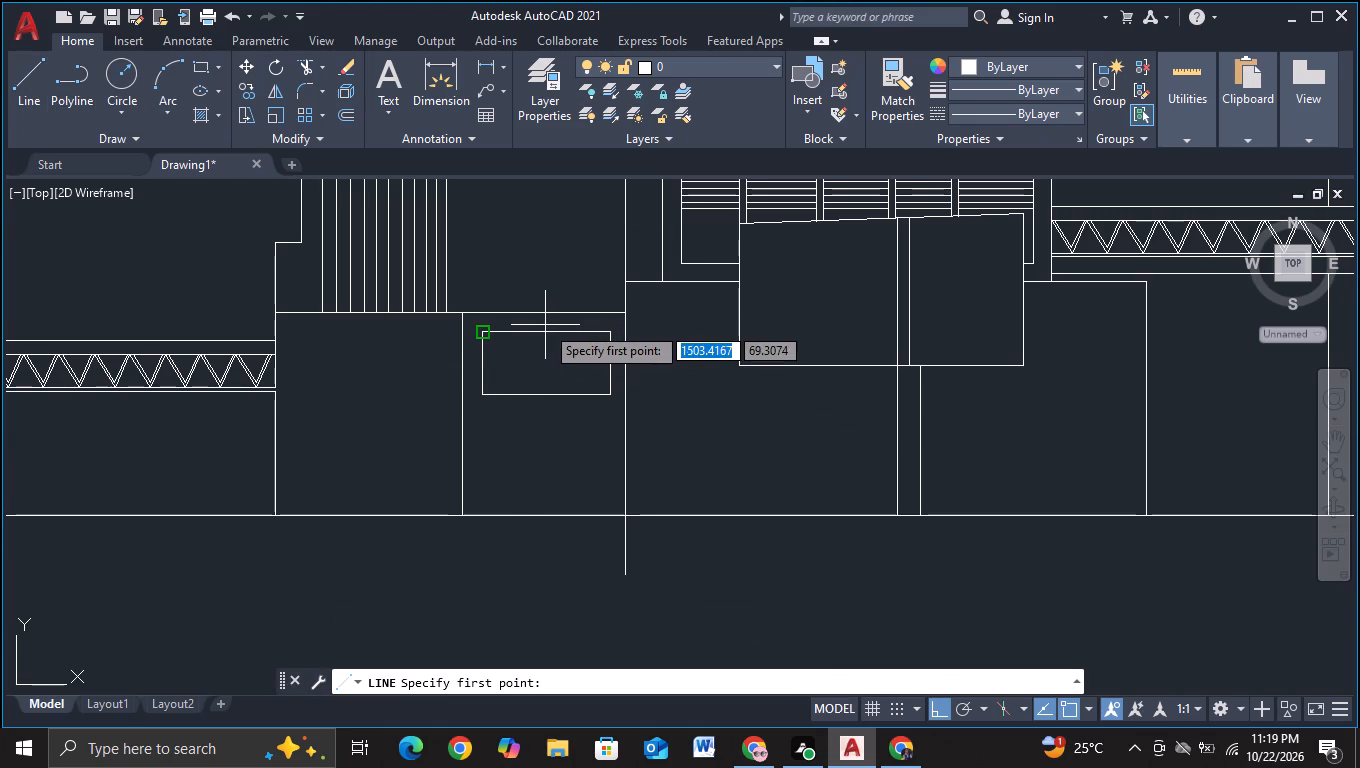
{"action": "key", "text": "F3"}
{"action": "left_click", "coordinate": [545, 325]}
{"action": "left_click", "coordinate": [529, 439]}
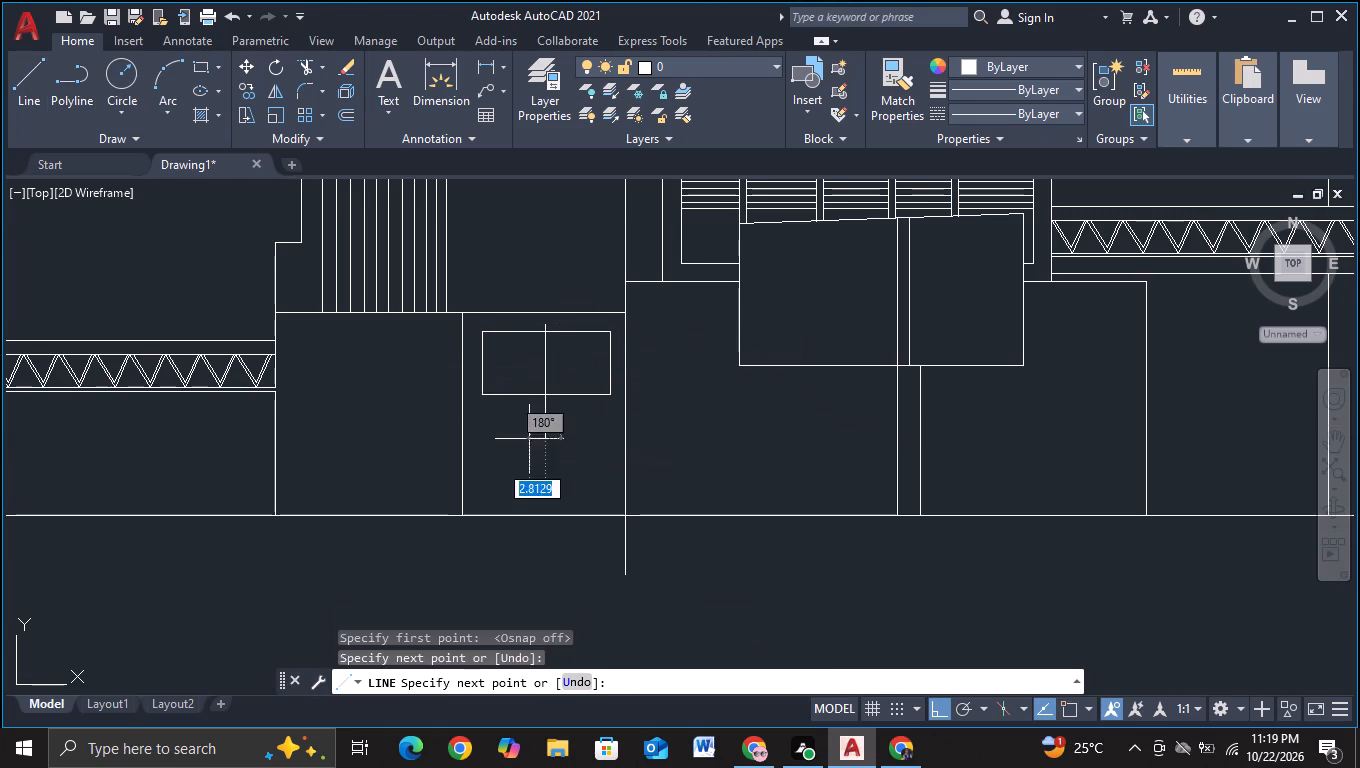
{"action": "key", "text": "Escape"}
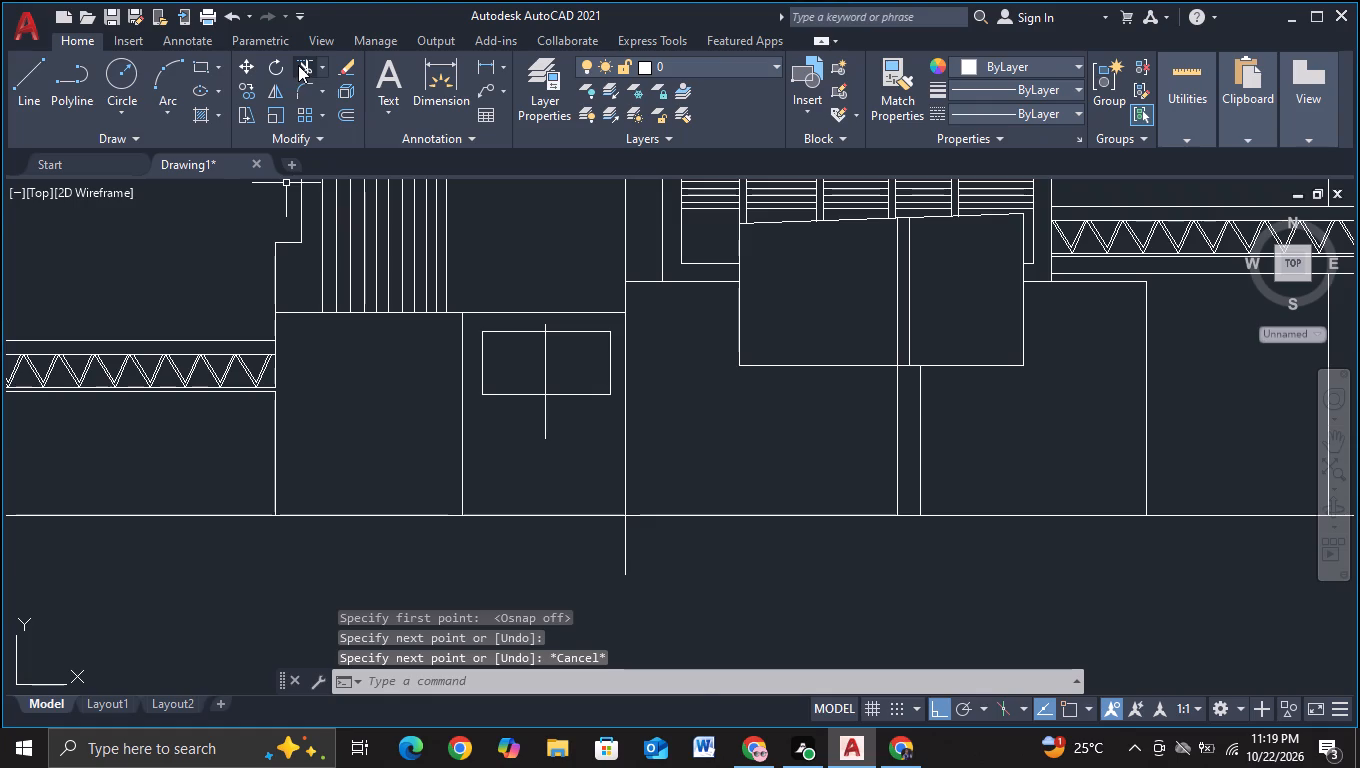
{"action": "left_click", "coordinate": [298, 65]}
{"action": "scroll", "coordinate": [530, 368], "scroll_direction": "up", "scroll_amount": 2}
{"action": "left_click_drag", "start_coordinate": [518, 487], "coordinate": [617, 497]}
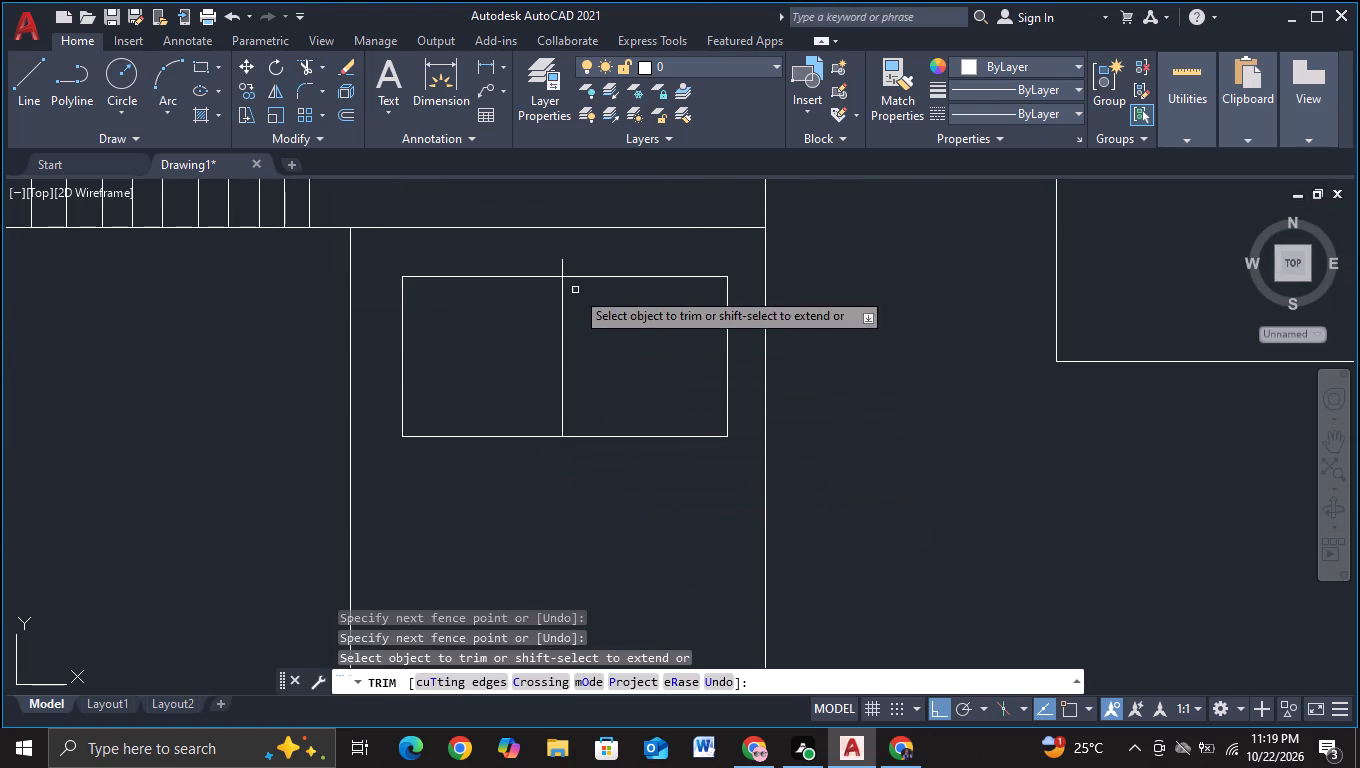
{"action": "left_click", "coordinate": [564, 266]}
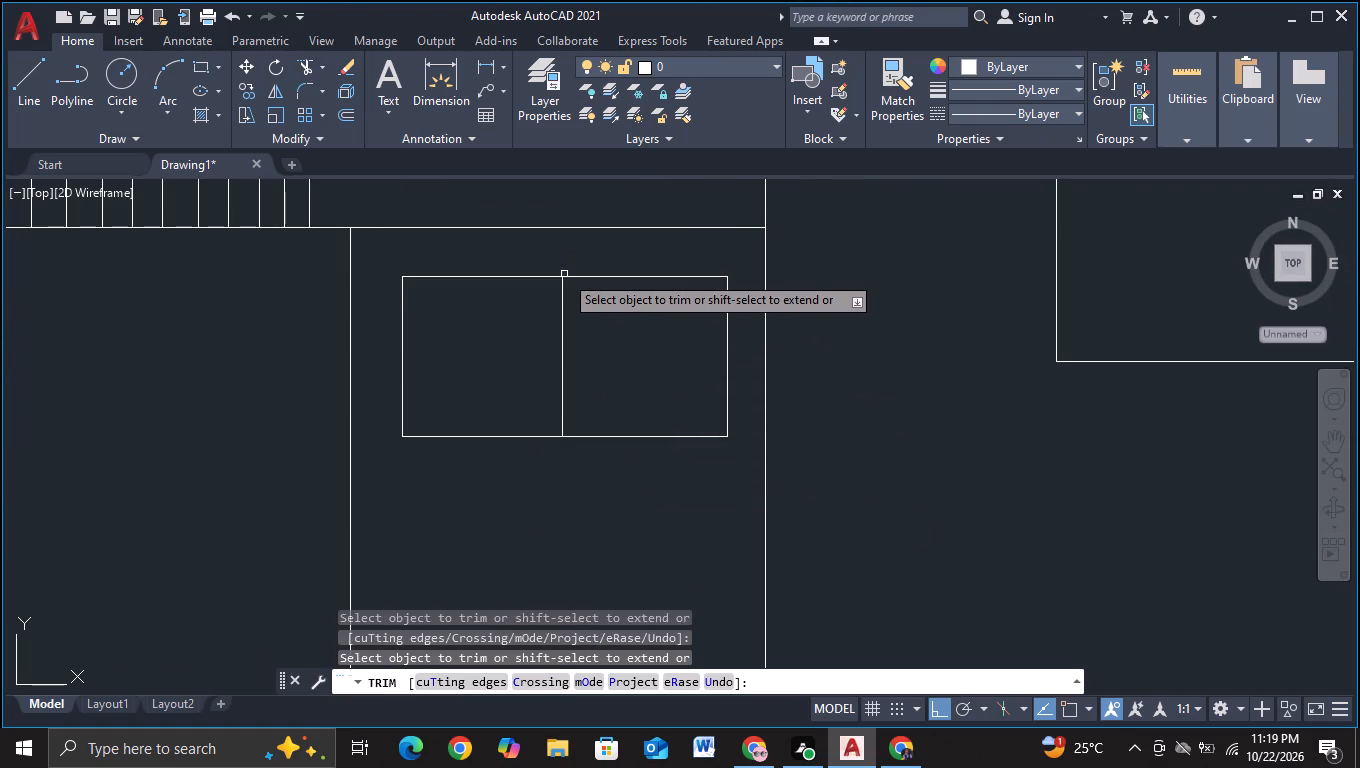
{"action": "key", "text": "Escape"}
Draw the door frame's top line about 22.5 units long, about 5.6 units below the window, and its right side trimmed at the ground line.
{"action": "scroll", "coordinate": [564, 389], "scroll_direction": "down", "scroll_amount": 2}
{"action": "middle_click_drag", "start_coordinate": [573, 443], "coordinate": [572, 400]}
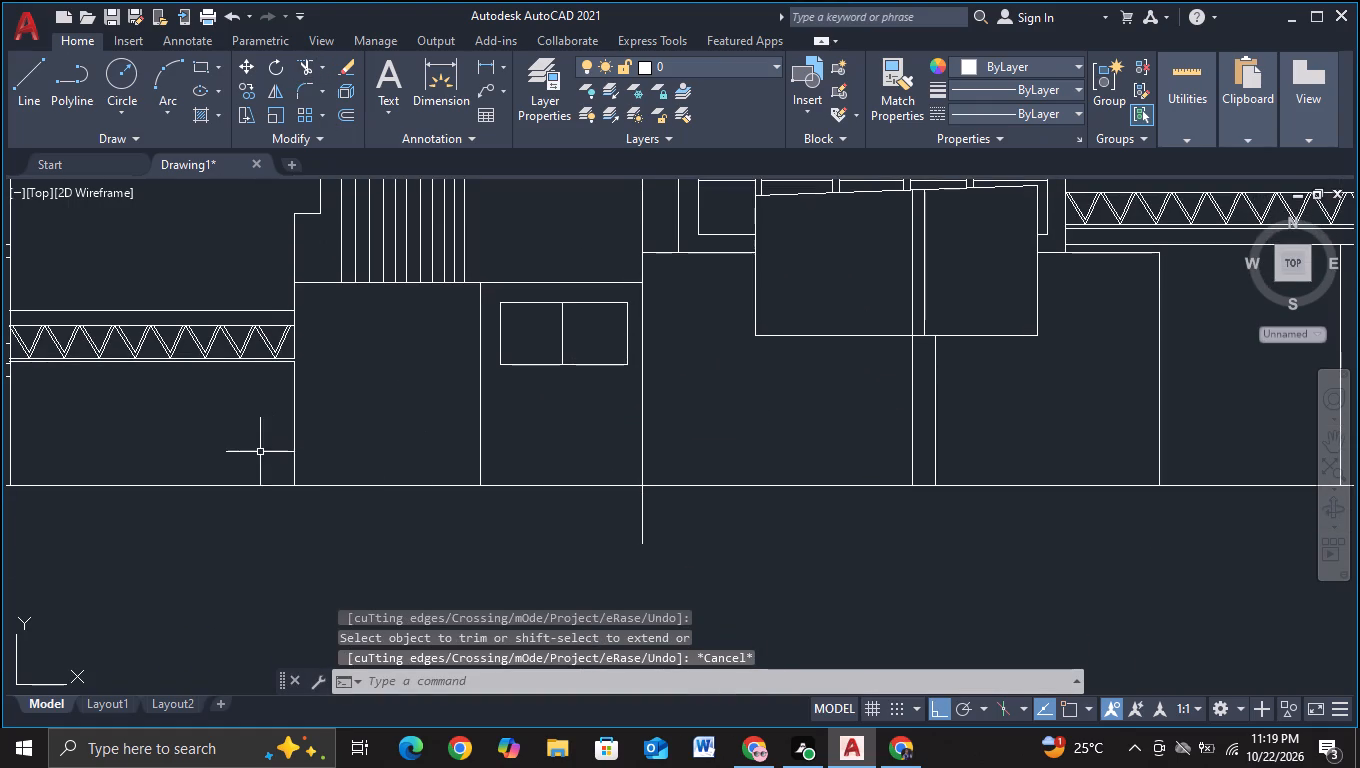
{"action": "left_click", "coordinate": [18, 108]}
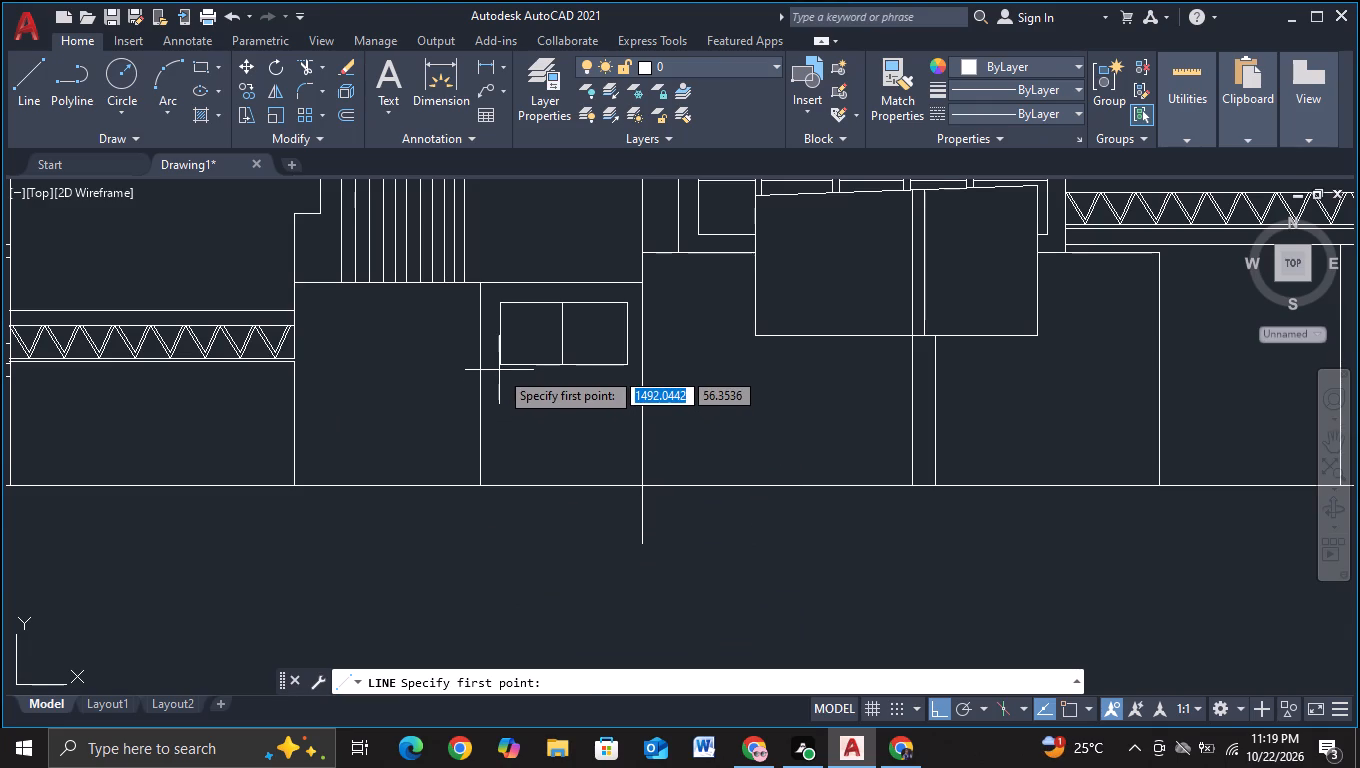
{"action": "key", "text": "F3"}
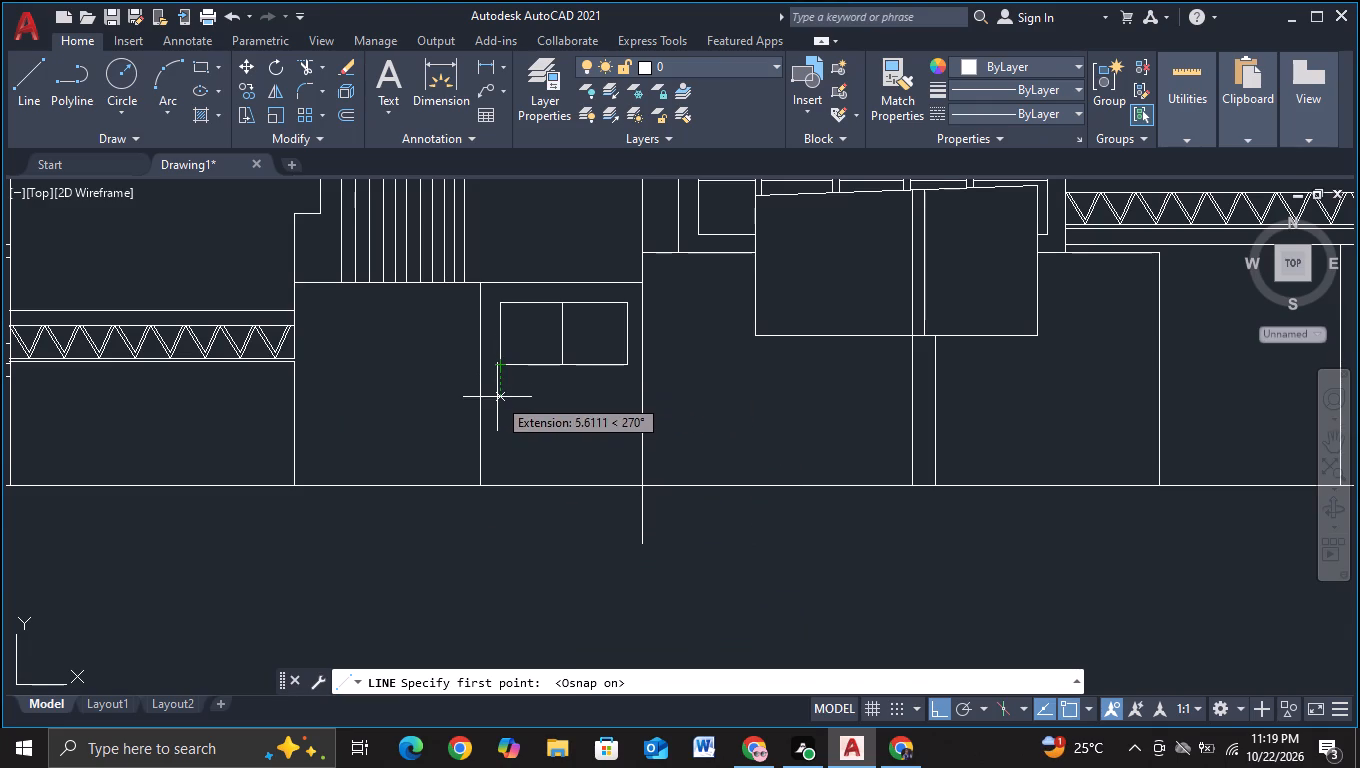
{"action": "left_click", "coordinate": [497, 397]}
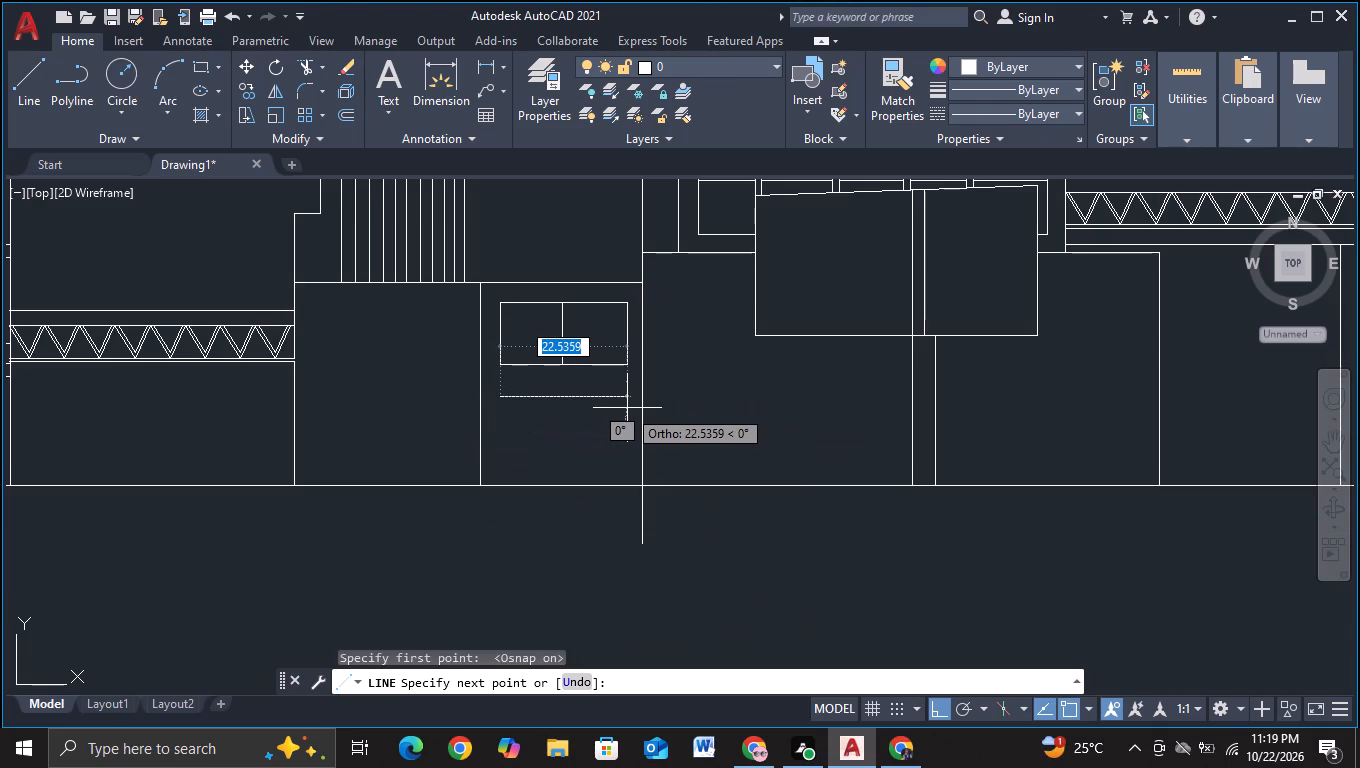
{"action": "left_click", "coordinate": [624, 398]}
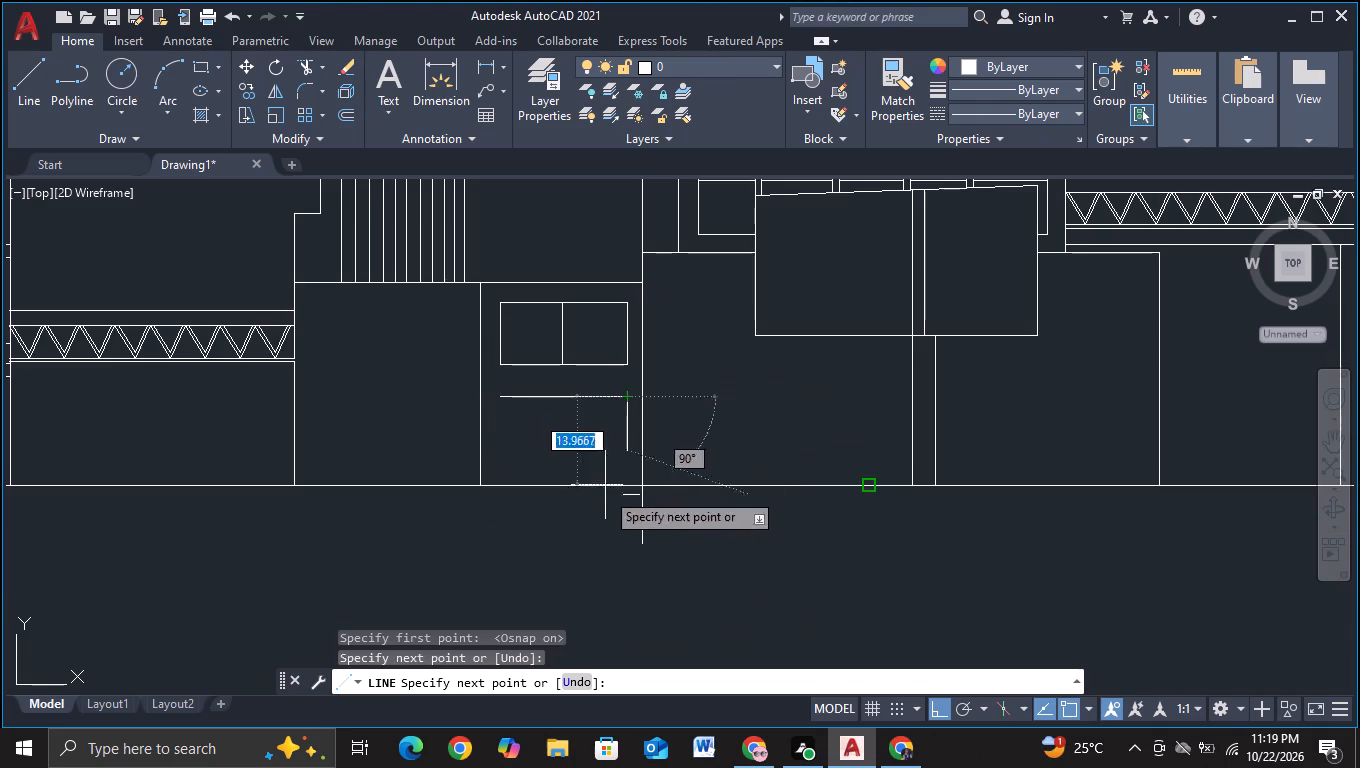
{"action": "left_click", "coordinate": [605, 501]}
{"action": "key", "text": "Escape"}
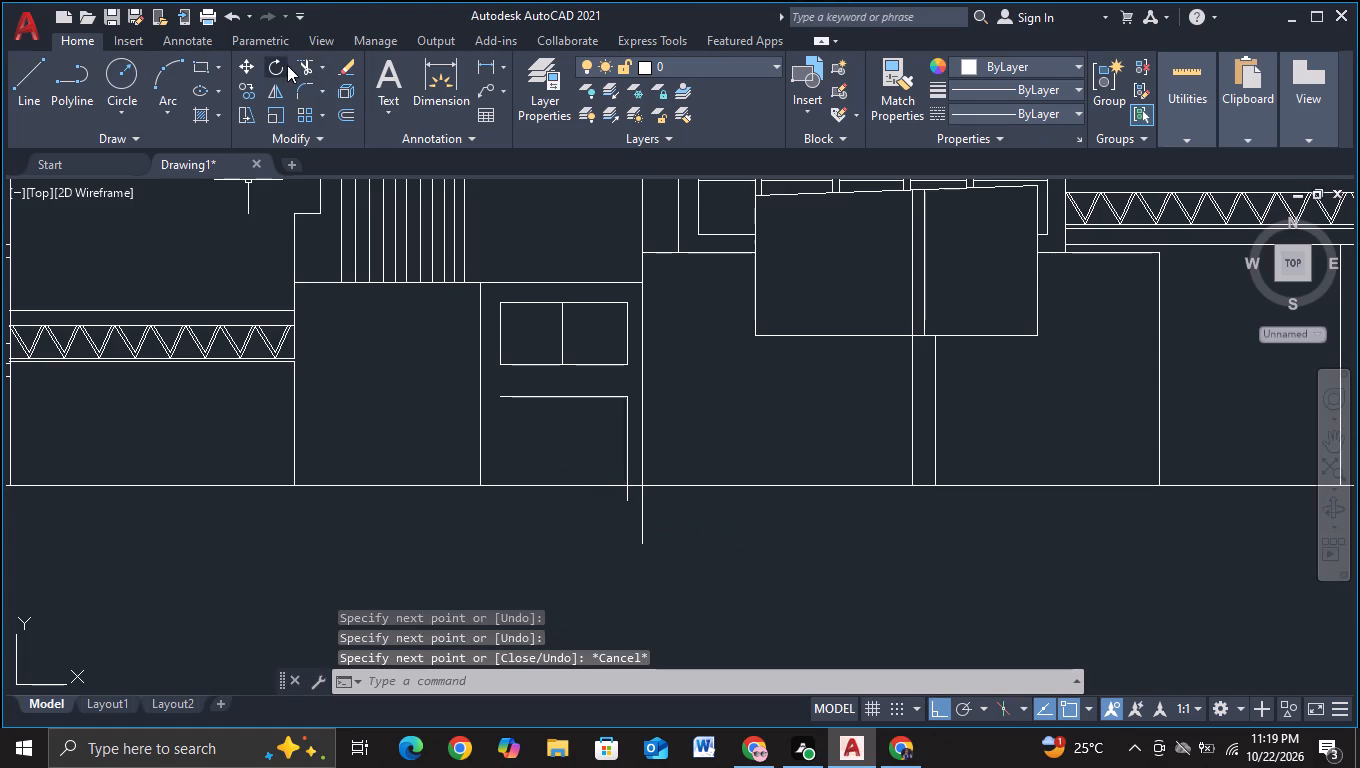
{"action": "left_click", "coordinate": [298, 63]}
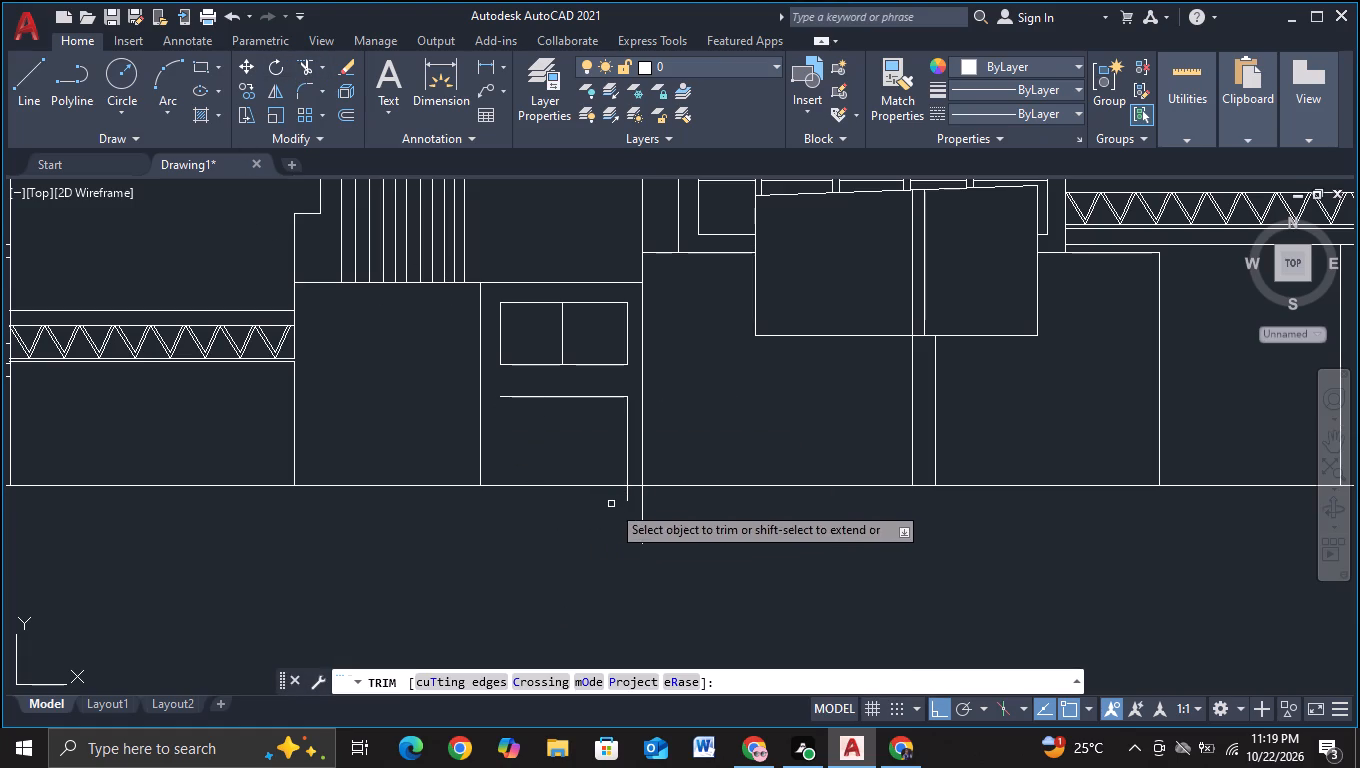
{"action": "left_click", "coordinate": [628, 496]}
{"action": "key", "text": "Escape"}
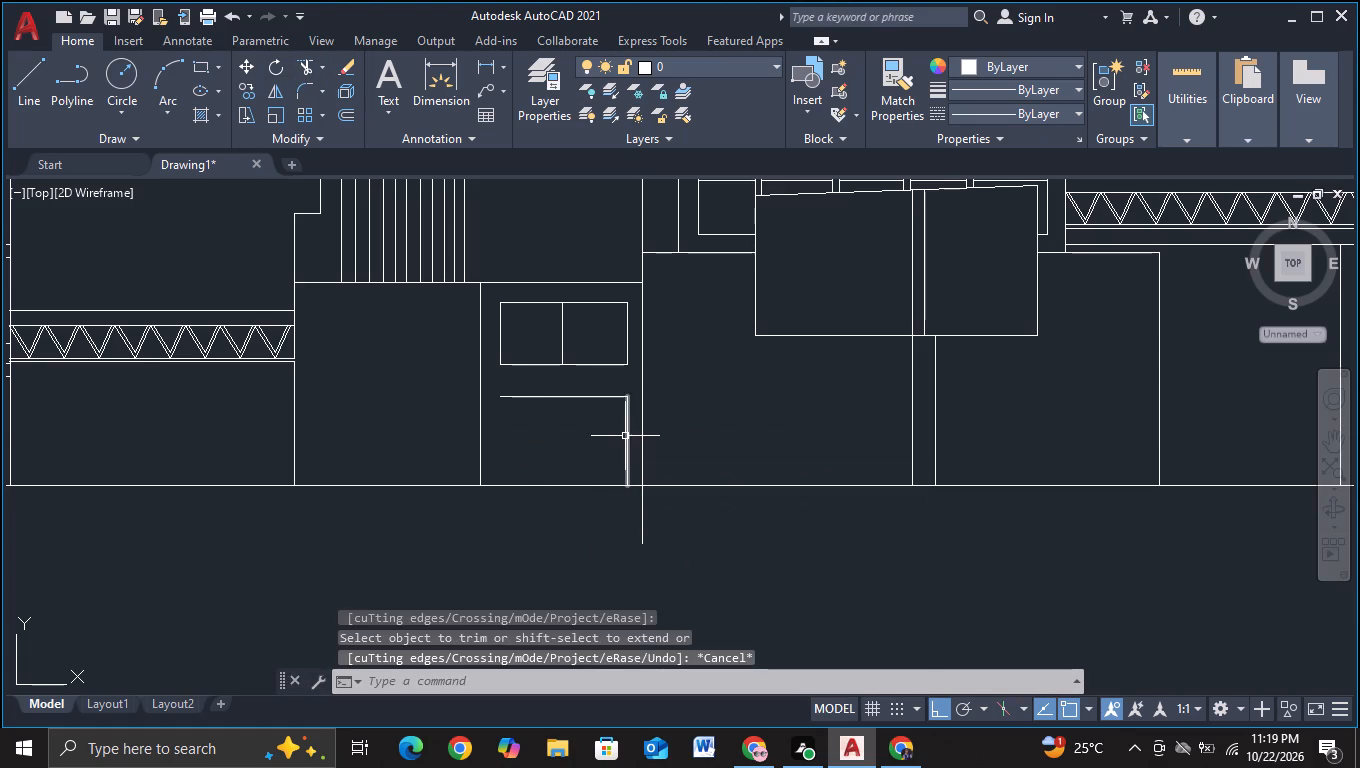
Copy the door frame's right side line to the left end of its top line and to two positions dividing the opening in thirds.
{"action": "left_click", "coordinate": [625, 436]}
{"action": "key", "text": "c"}
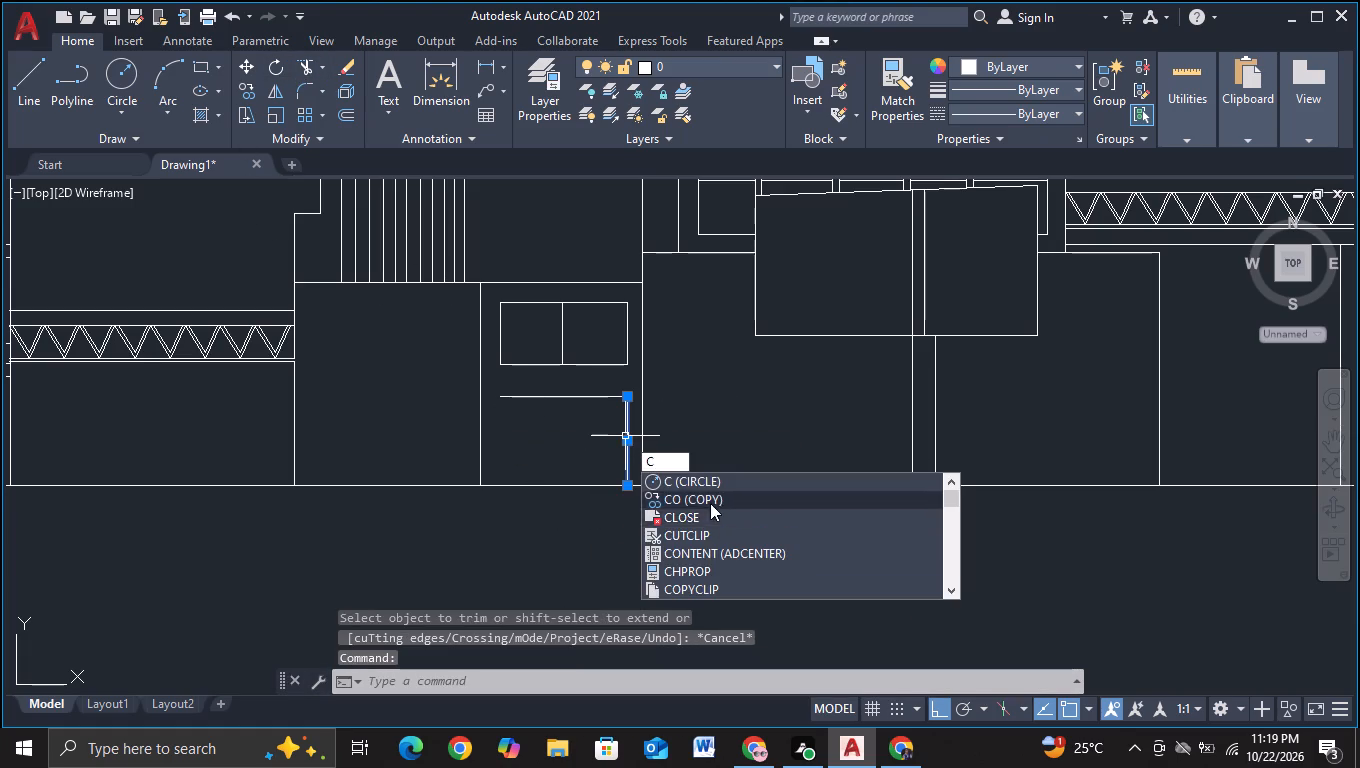
{"action": "left_click", "coordinate": [710, 503]}
{"action": "left_click", "coordinate": [624, 461]}
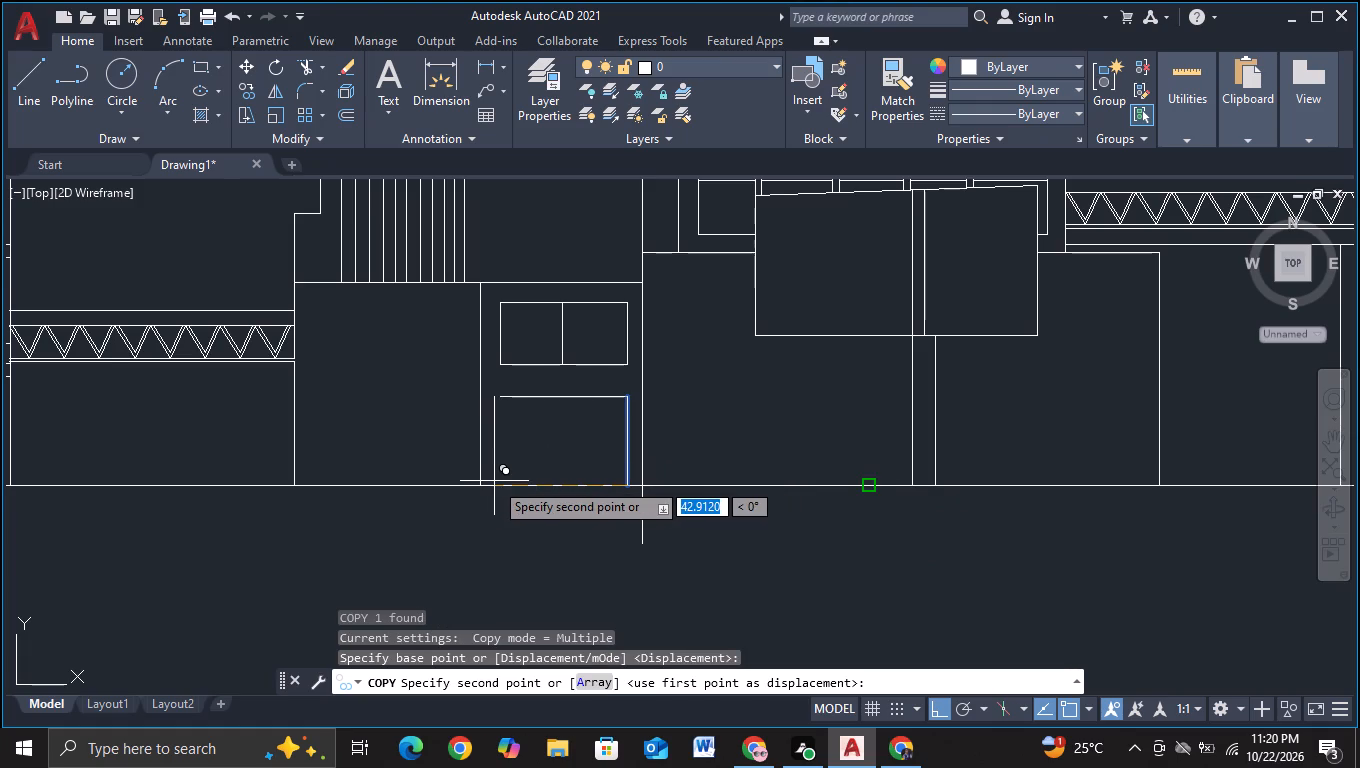
{"action": "scroll", "coordinate": [495, 480], "scroll_direction": "up", "scroll_amount": 1}
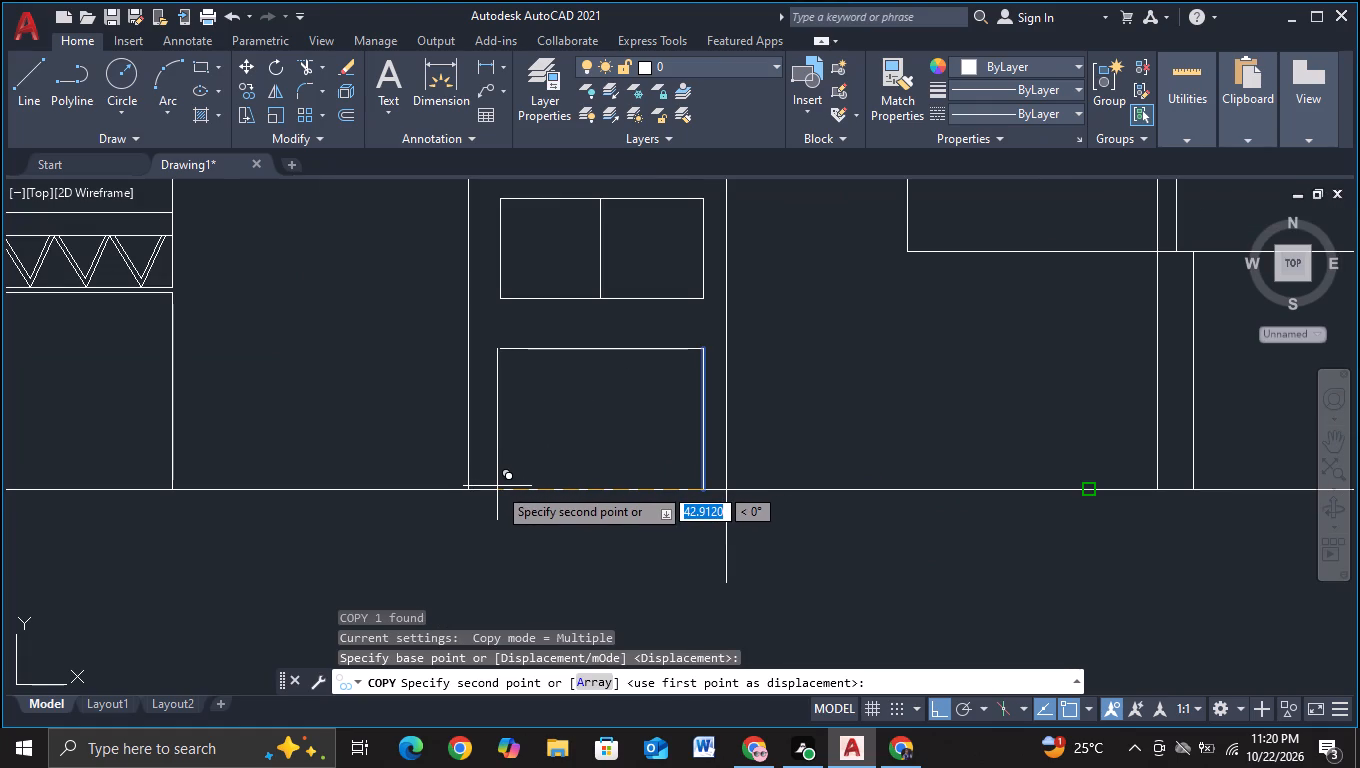
{"action": "left_click", "coordinate": [500, 486]}
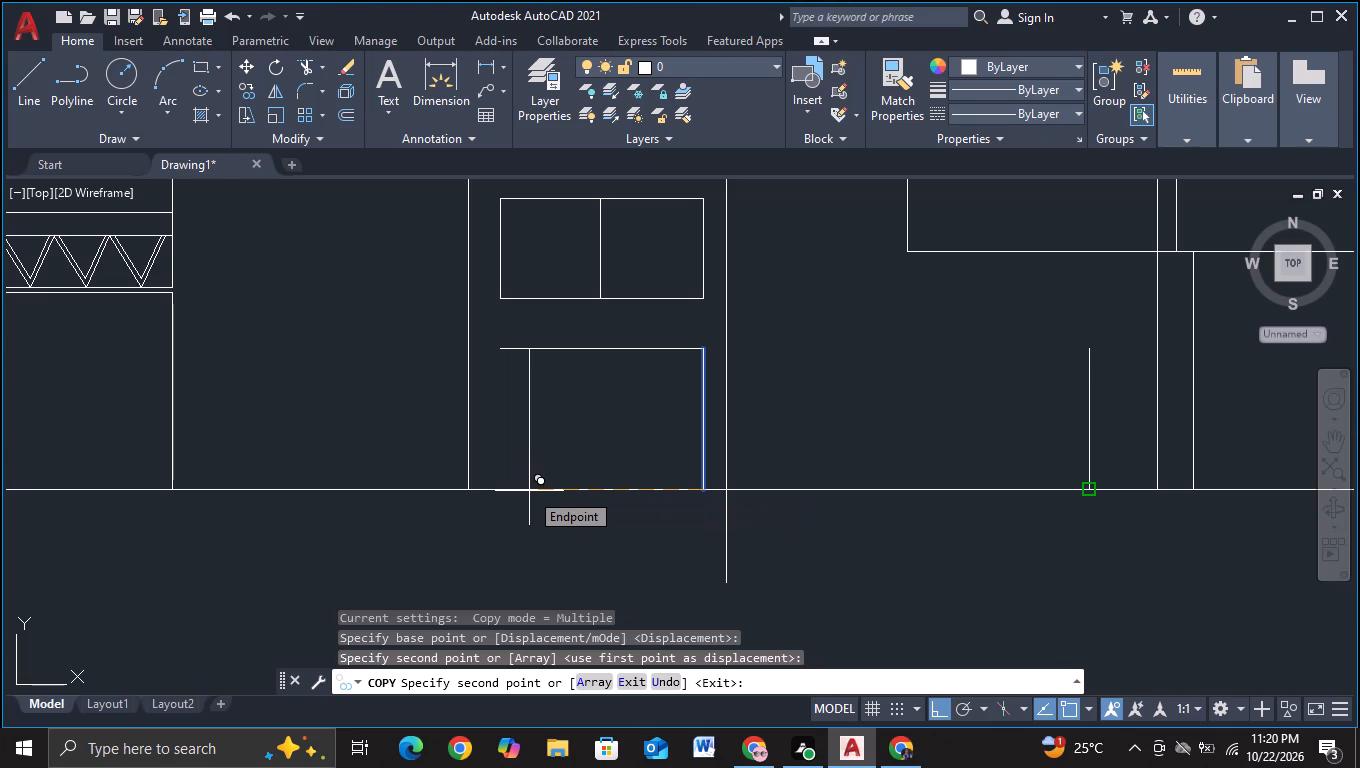
{"action": "key", "text": "ctrl+z"}
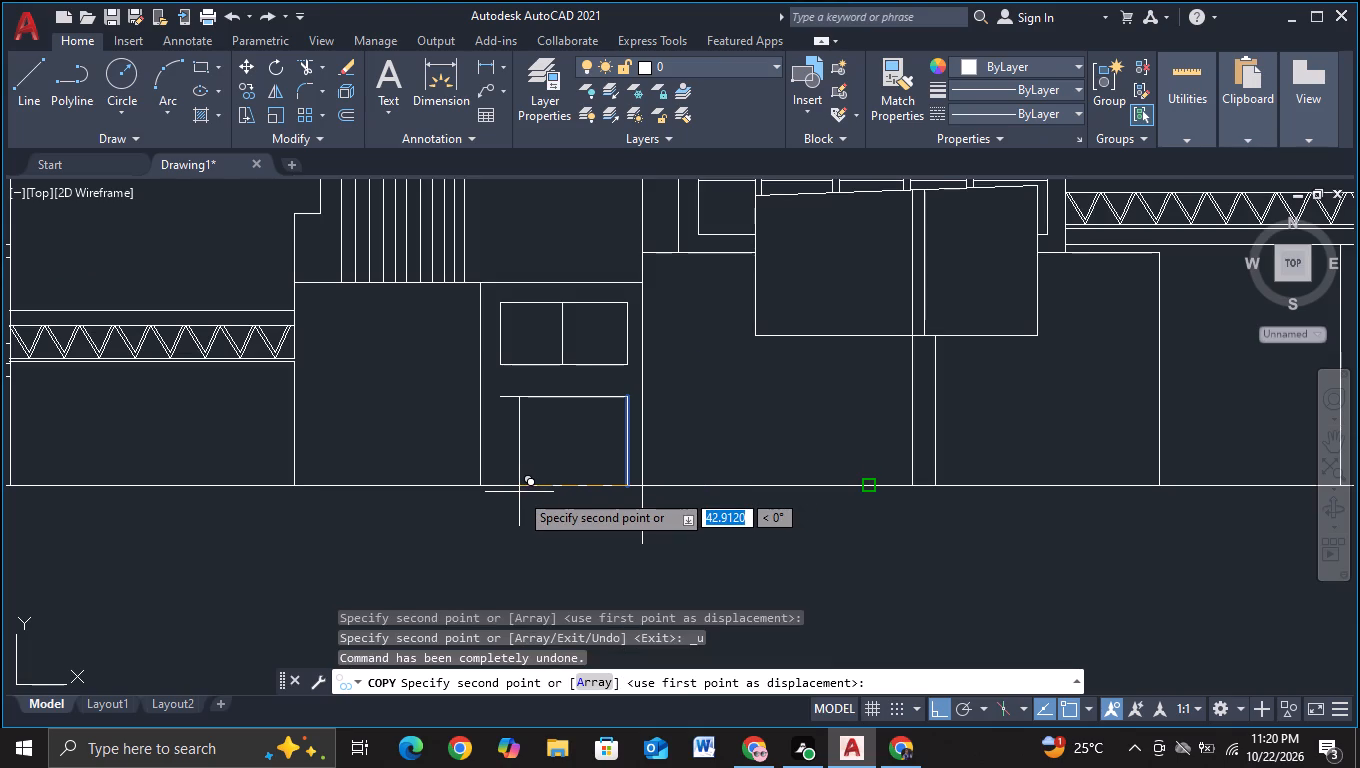
{"action": "key", "text": "F3"}
{"action": "scroll", "coordinate": [514, 492], "scroll_direction": "up", "scroll_amount": 2}
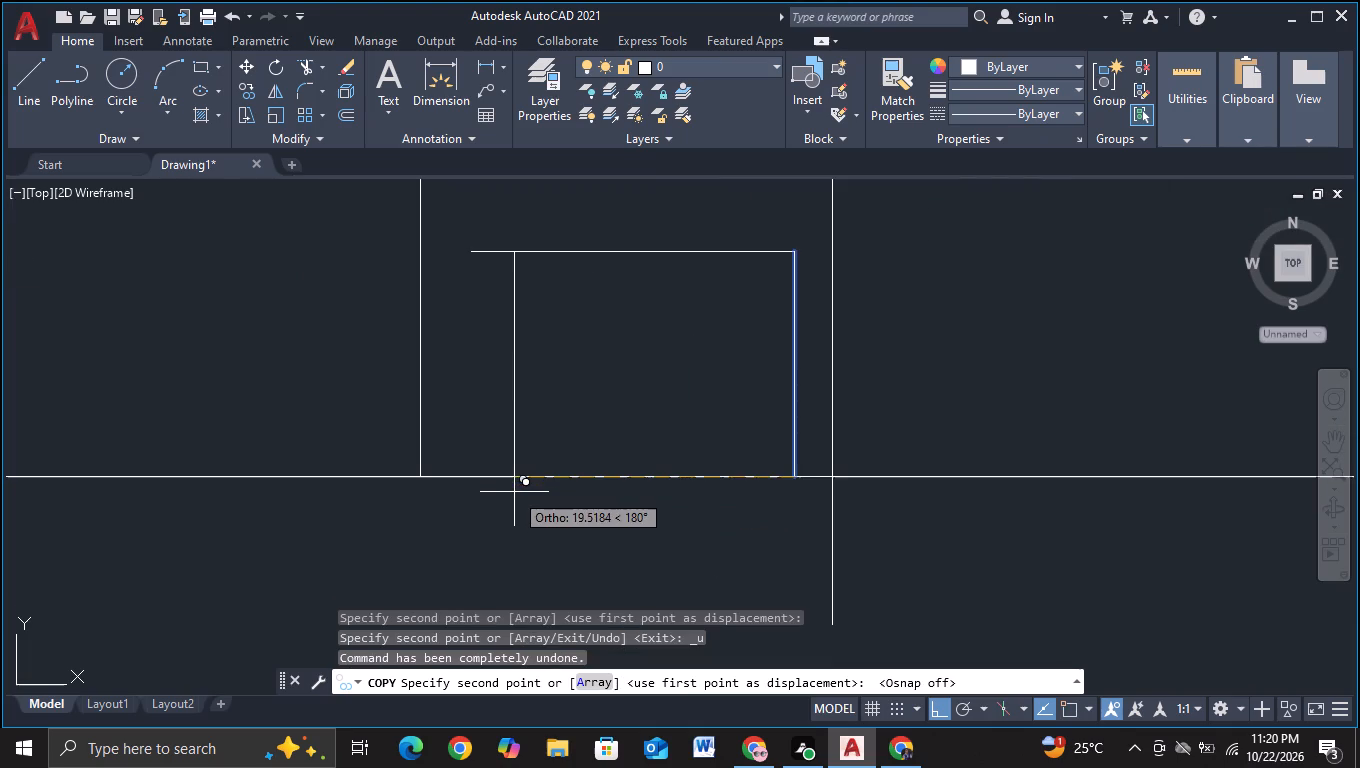
{"action": "left_click", "coordinate": [470, 485]}
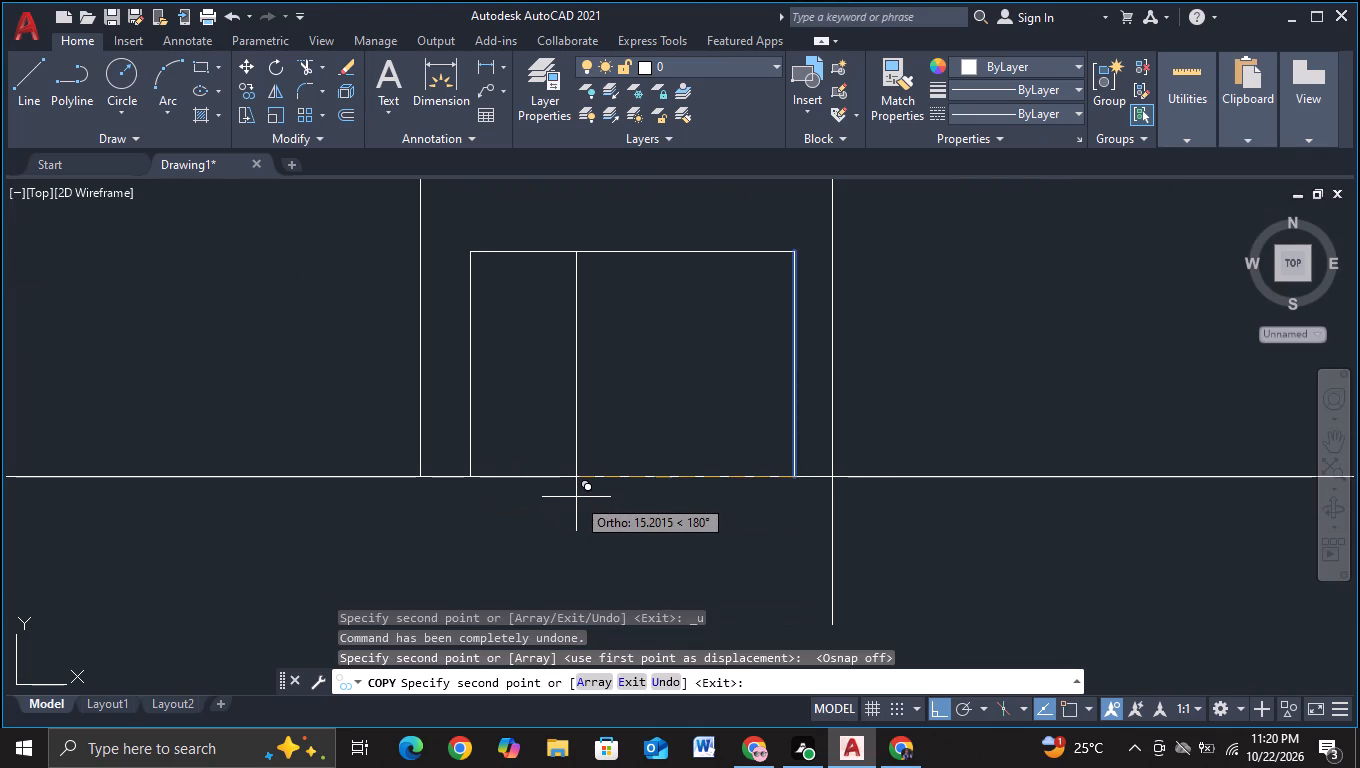
{"action": "left_click", "coordinate": [576, 497]}
{"action": "left_click", "coordinate": [680, 510]}
{"action": "key", "text": "Escape"}
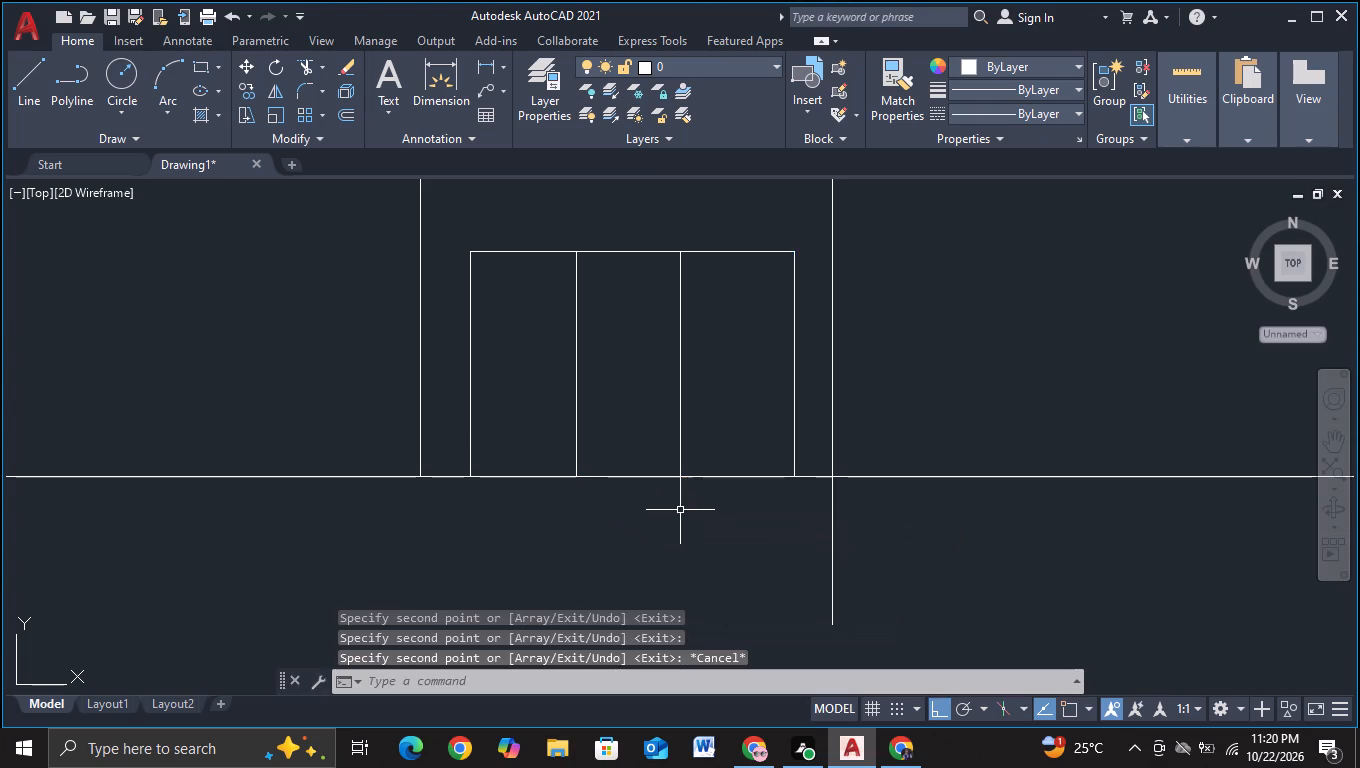
Draw a vertical line from the lower end of the block's rightmost slat straight down past the ground line.
{"action": "scroll", "coordinate": [680, 510], "scroll_direction": "down", "scroll_amount": 2}
{"action": "middle_click_drag", "start_coordinate": [696, 591], "coordinate": [592, 631]}
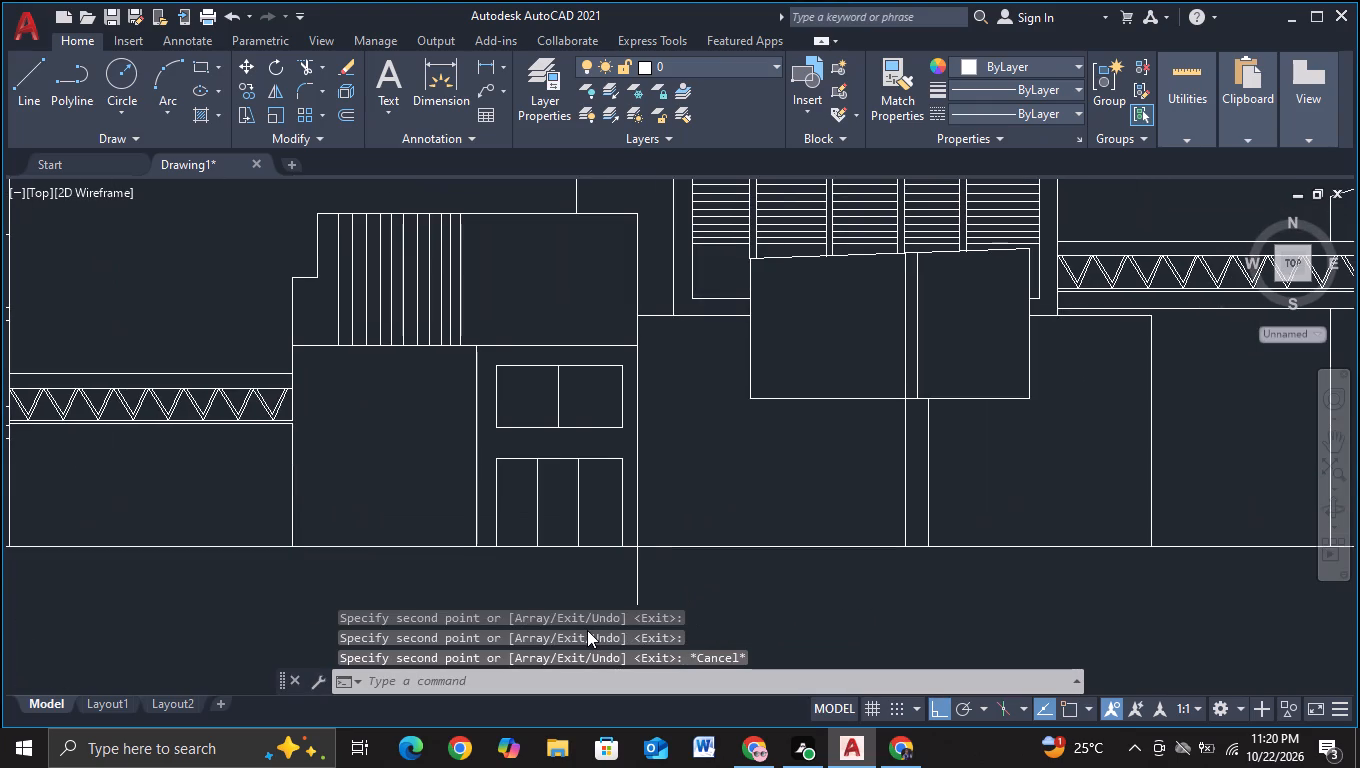
{"action": "middle_click_drag", "start_coordinate": [562, 592], "coordinate": [555, 562]}
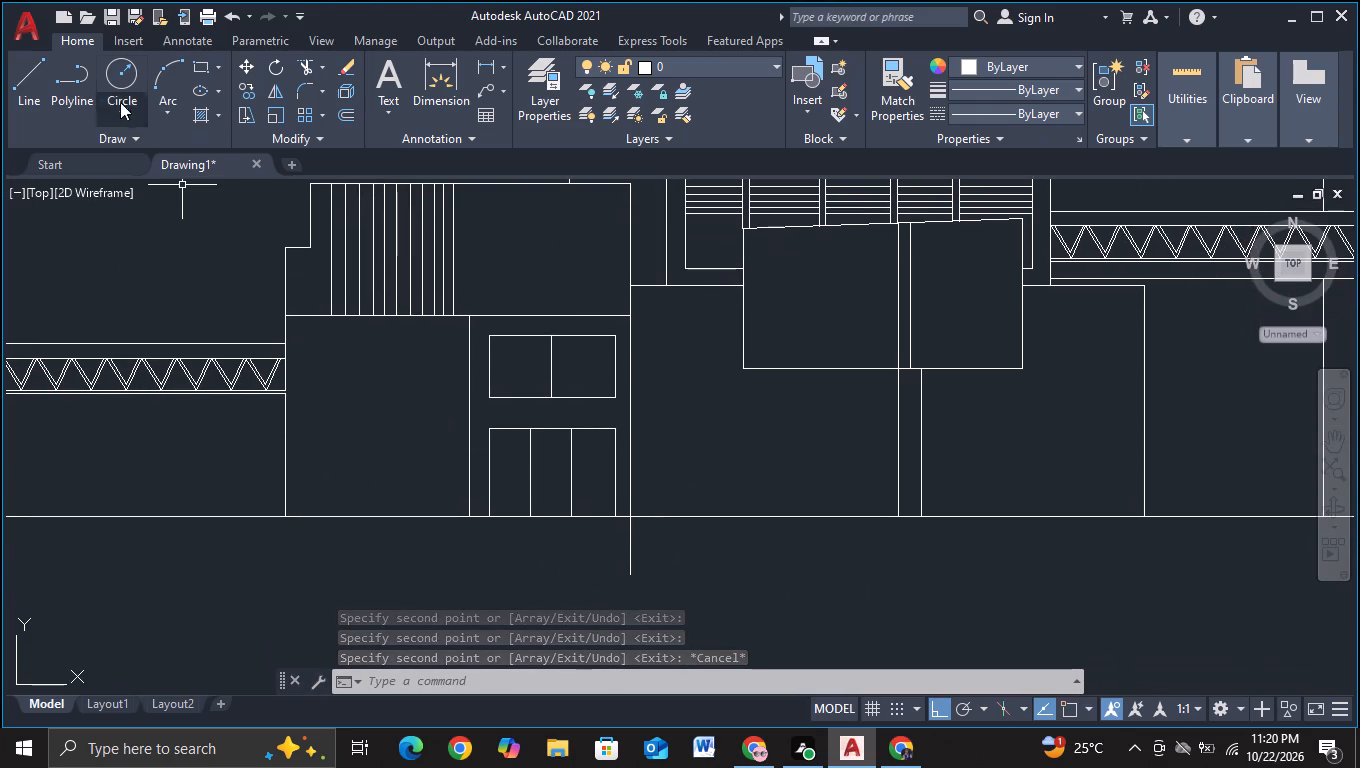
{"action": "left_click", "coordinate": [38, 92]}
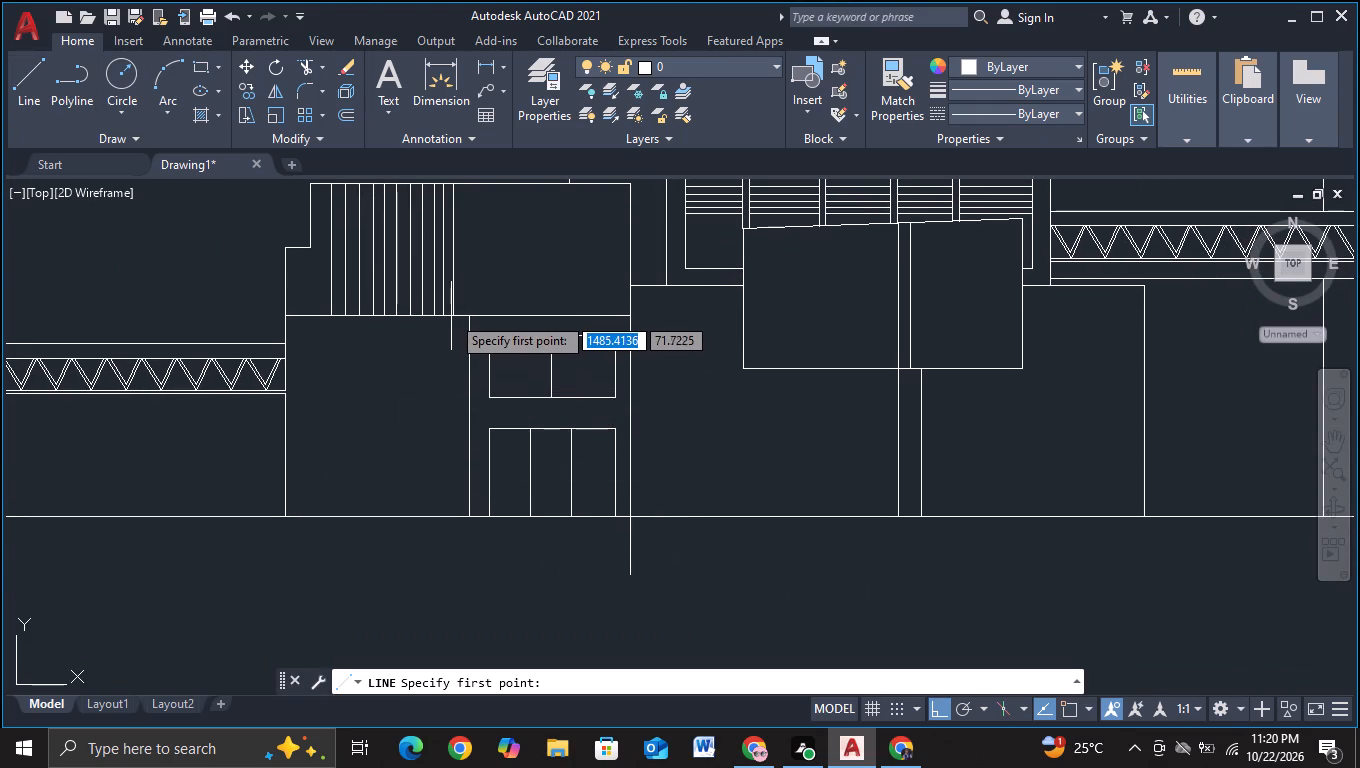
{"action": "key", "text": "F3"}
{"action": "left_click_drag", "start_coordinate": [451, 315], "coordinate": [447, 331]}
{"action": "left_click", "coordinate": [414, 588]}
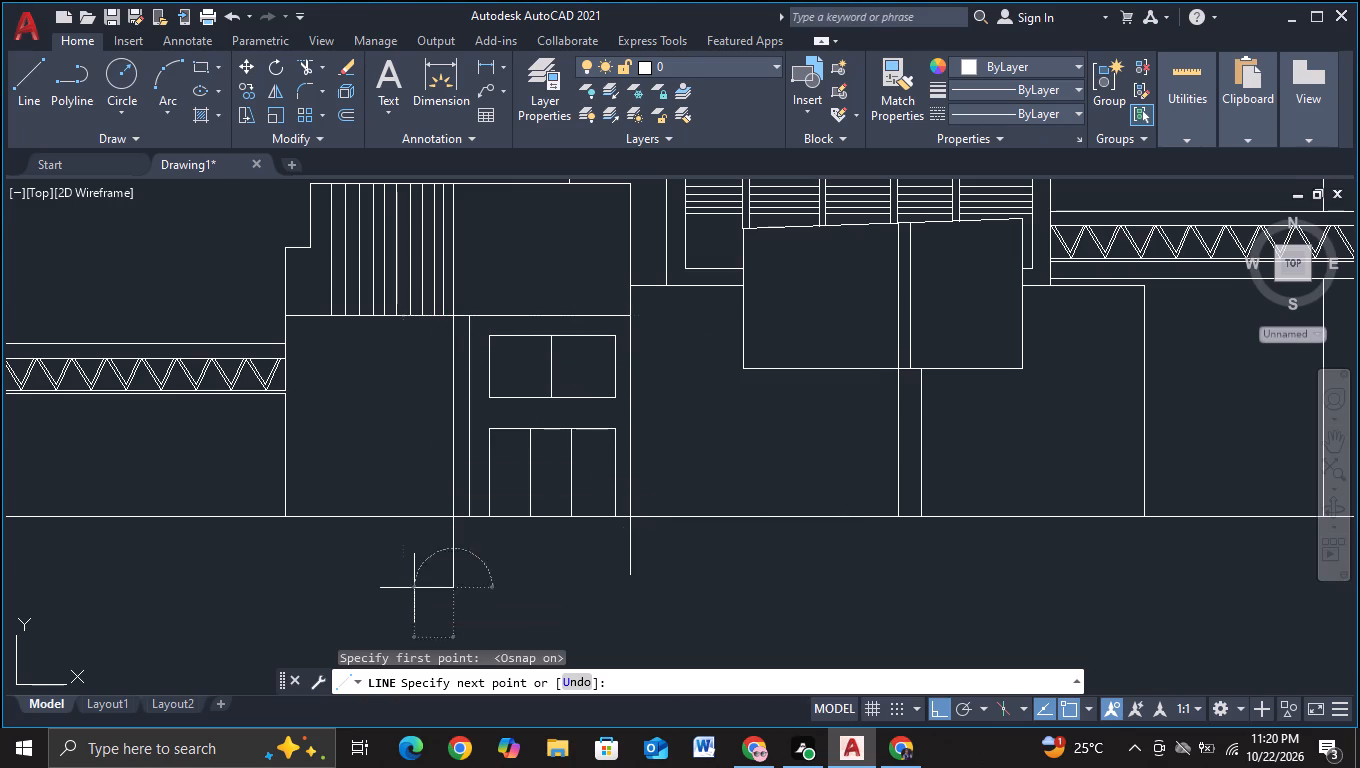
{"action": "key", "text": "Escape"}
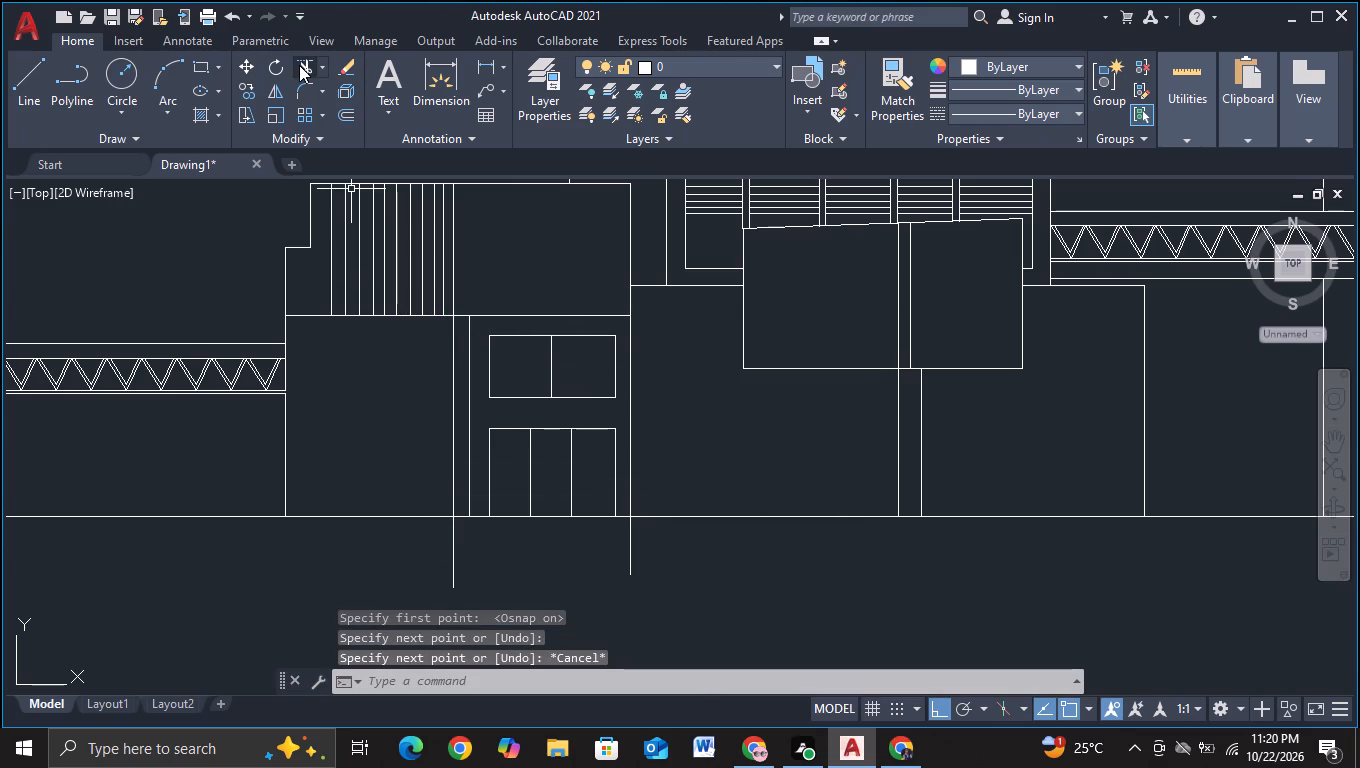
Trim the parts of the new vertical line and the block's right edge line that extend below the ground line.
{"action": "left_click", "coordinate": [299, 65]}
{"action": "left_click_drag", "start_coordinate": [429, 569], "coordinate": [474, 569]}
{"action": "left_click_drag", "start_coordinate": [532, 564], "coordinate": [700, 564]}
{"action": "key", "text": "Escape"}
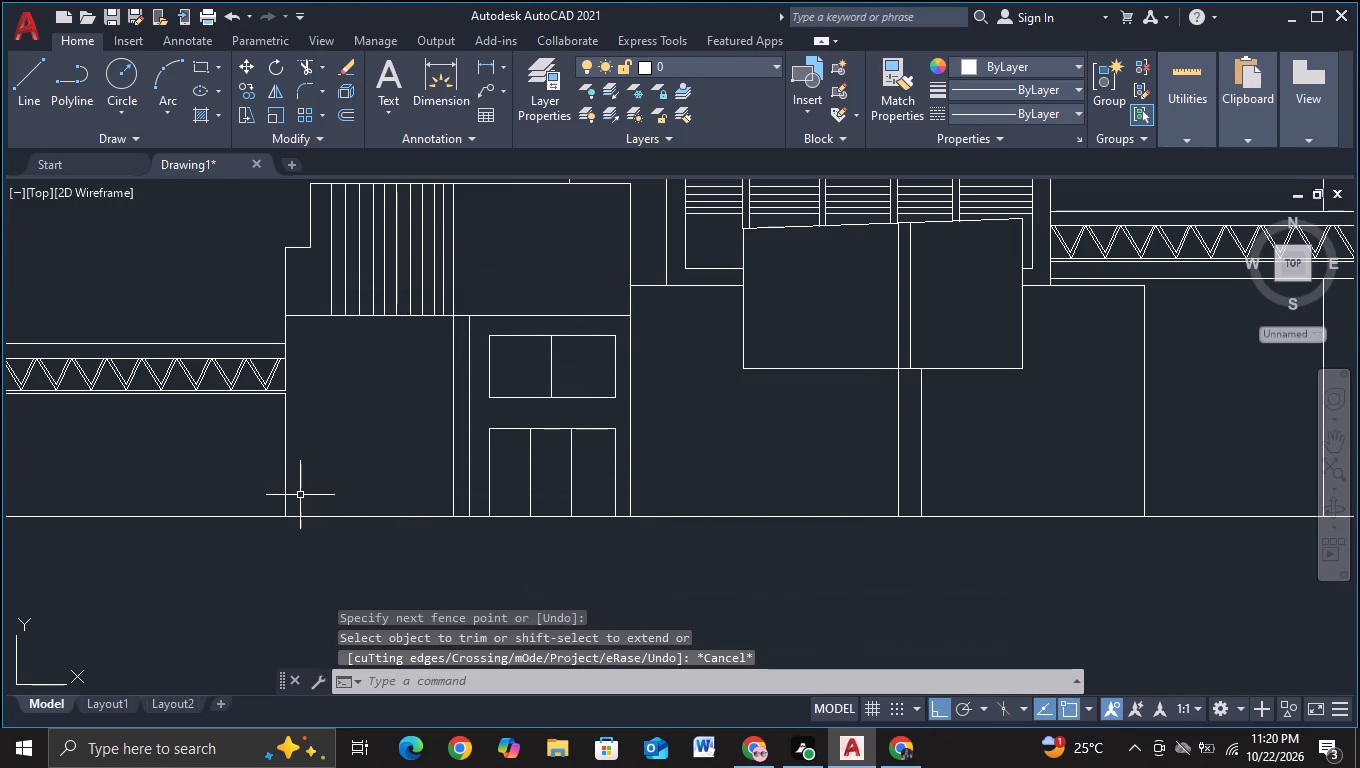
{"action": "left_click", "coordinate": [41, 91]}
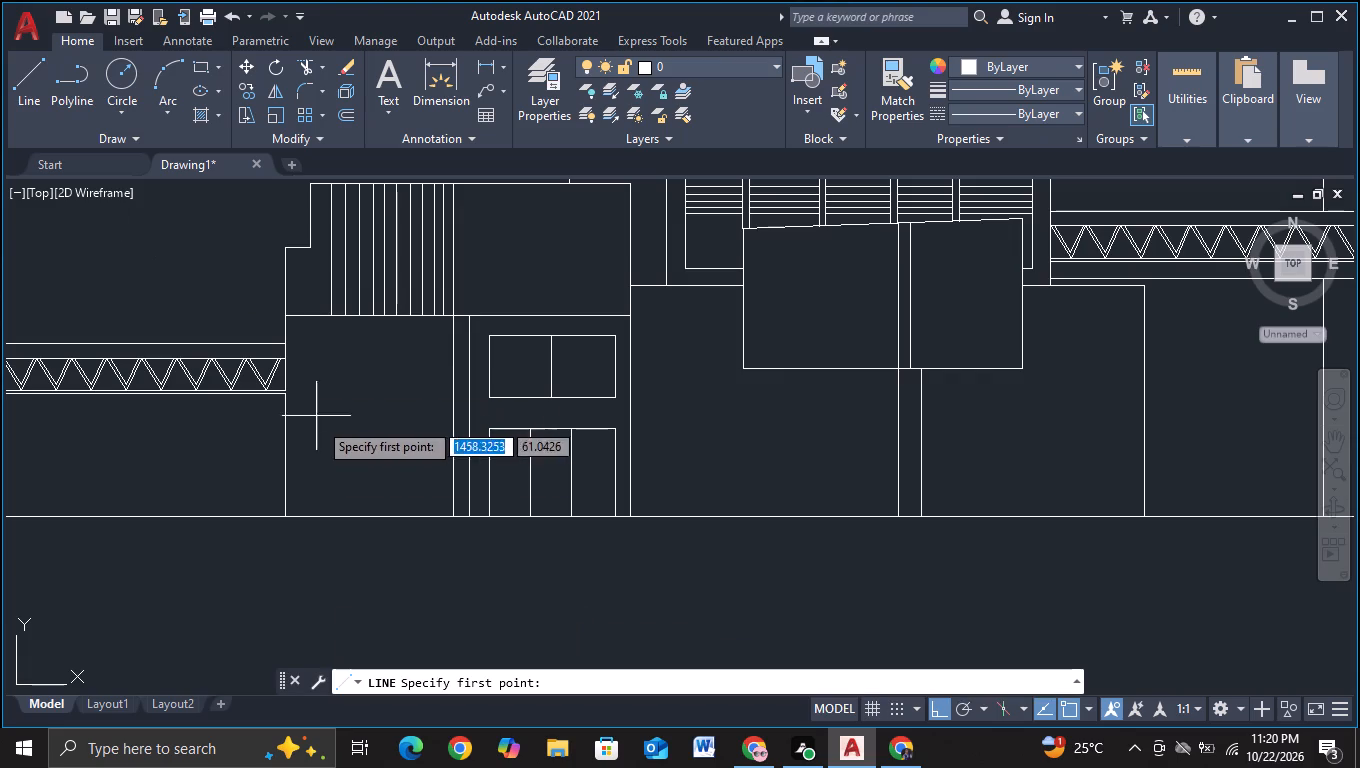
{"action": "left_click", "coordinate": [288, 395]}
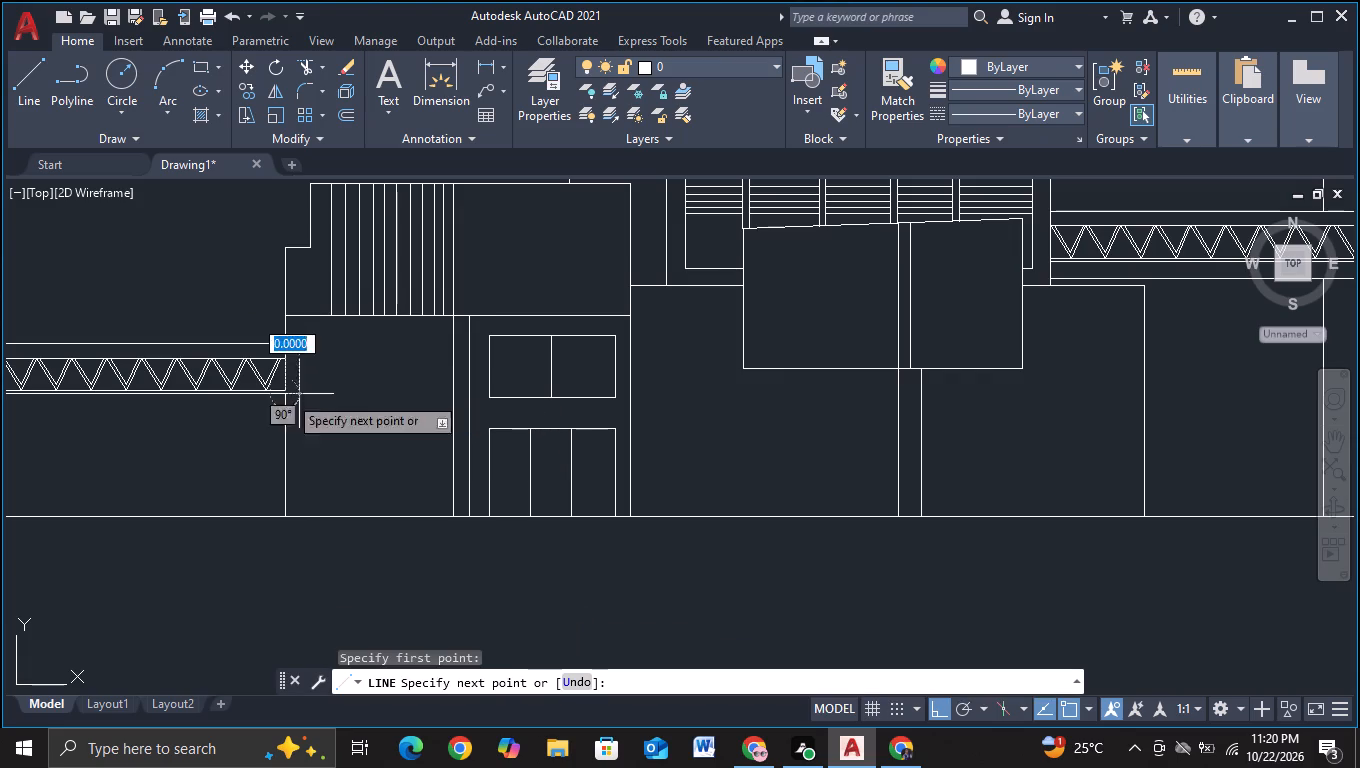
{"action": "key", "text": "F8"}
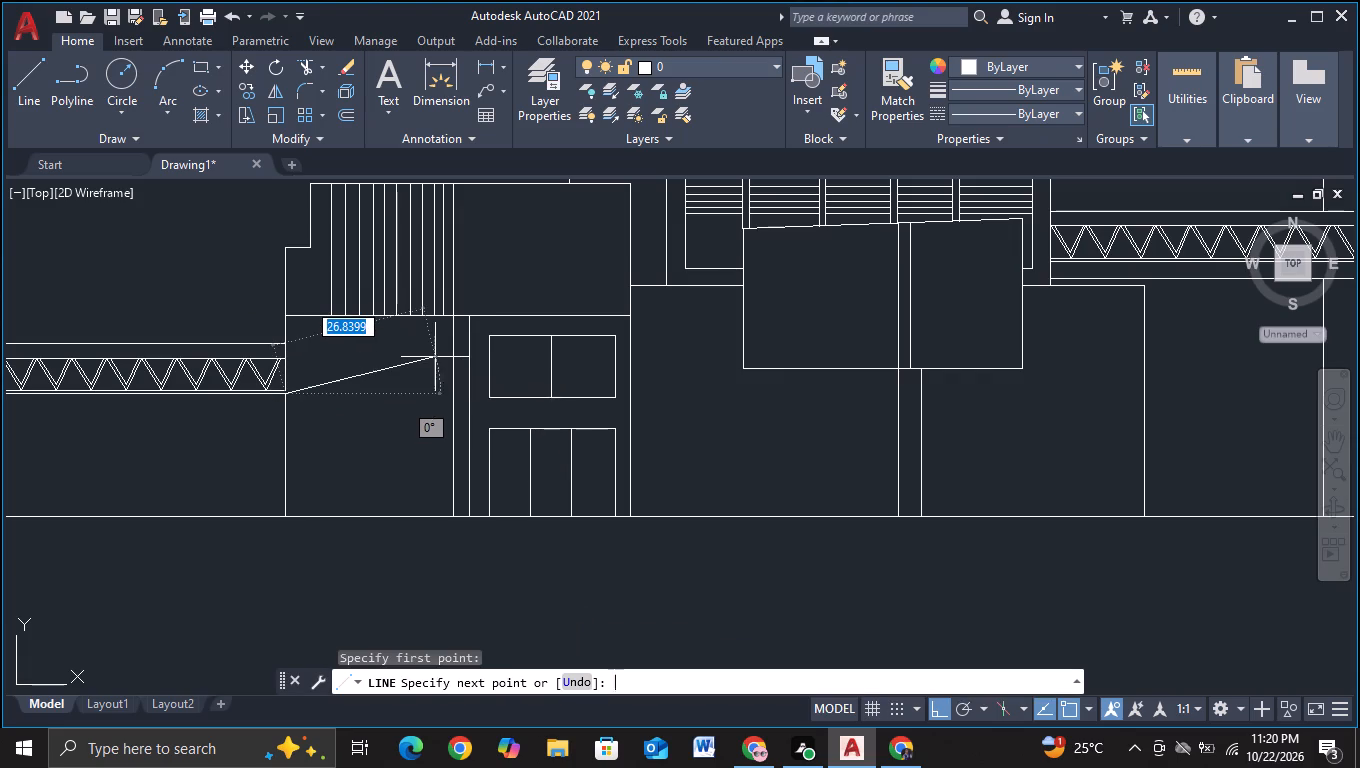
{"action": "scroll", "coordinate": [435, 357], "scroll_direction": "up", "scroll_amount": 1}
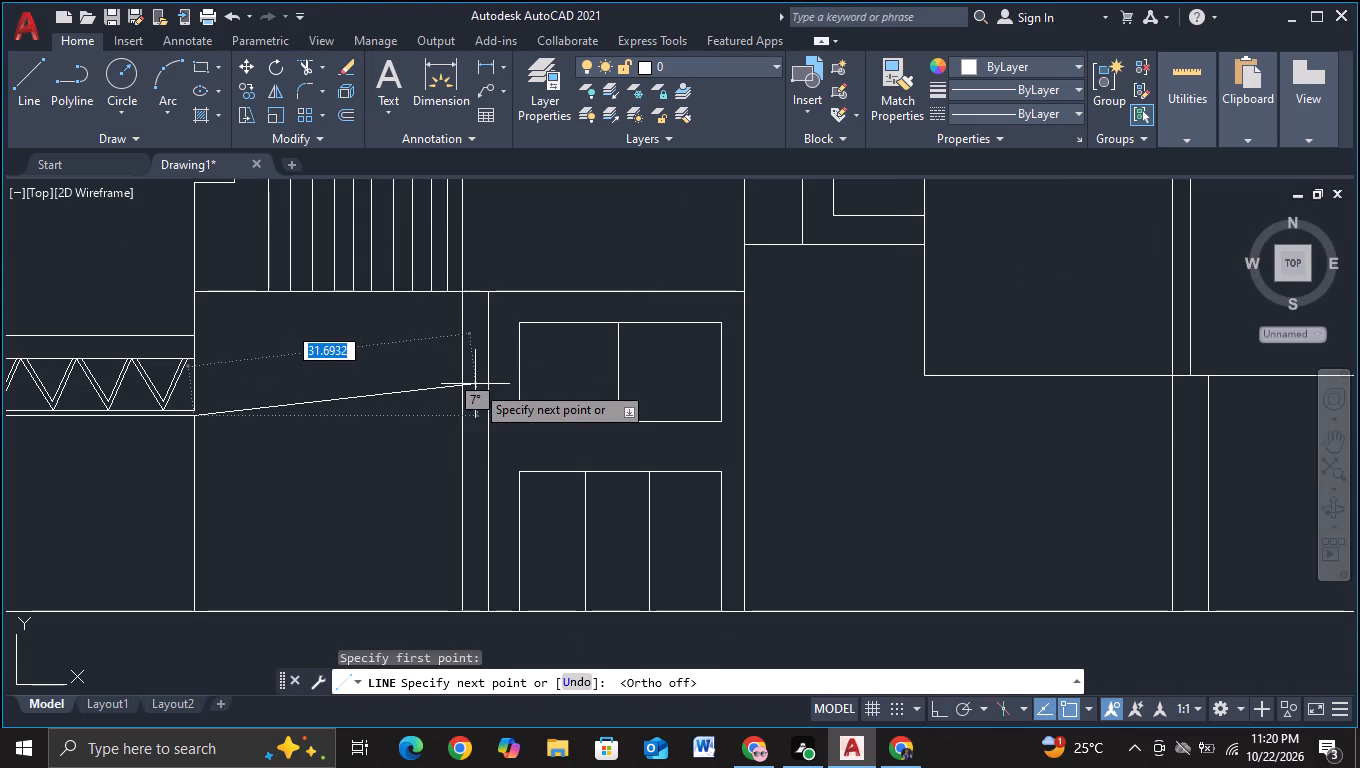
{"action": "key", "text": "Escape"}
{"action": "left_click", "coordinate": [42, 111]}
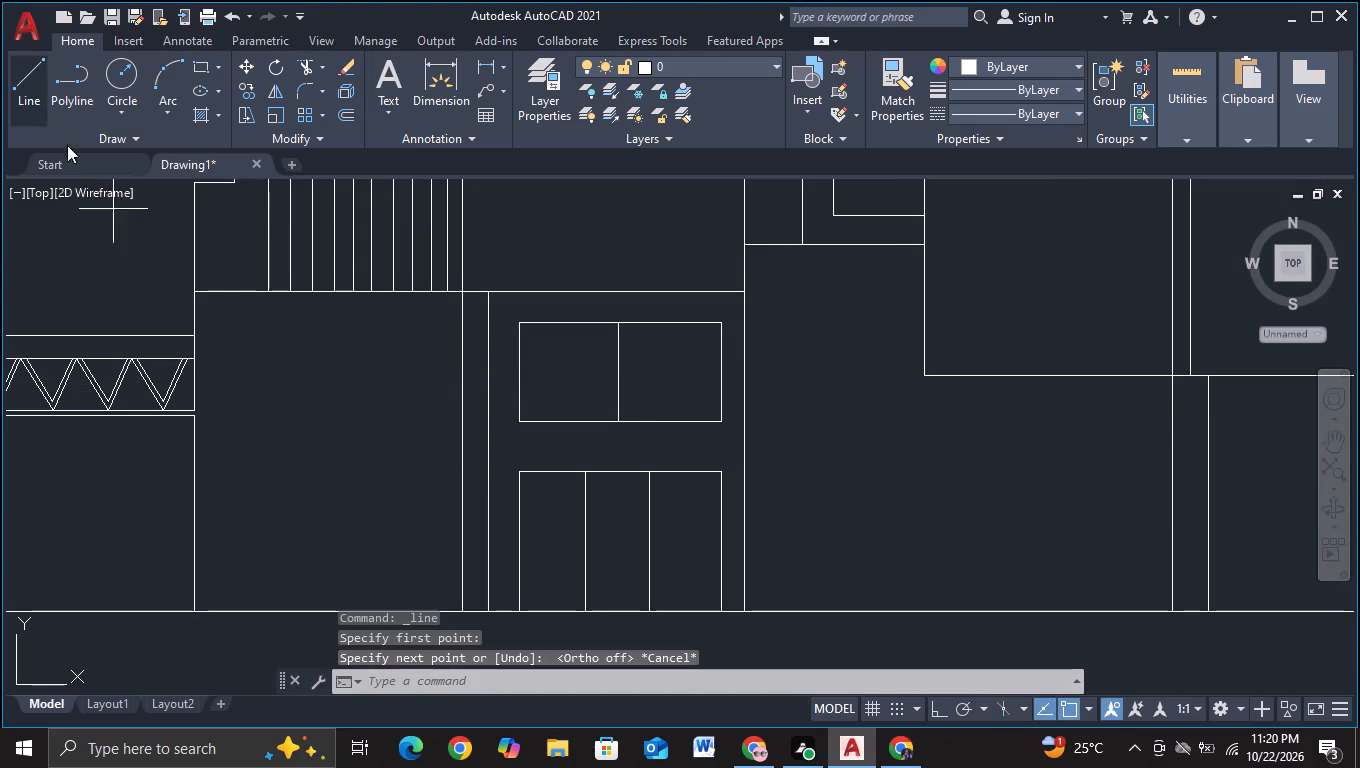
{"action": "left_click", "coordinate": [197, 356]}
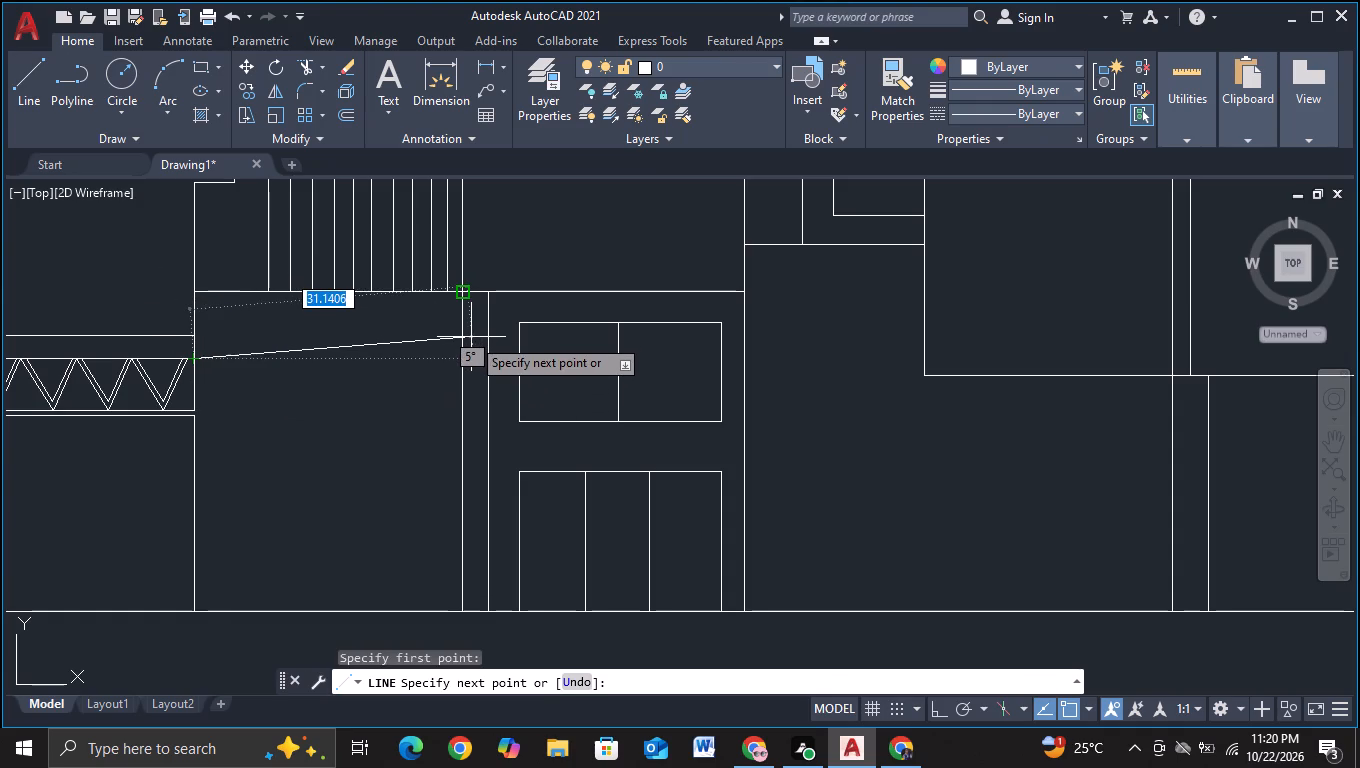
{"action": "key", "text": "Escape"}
Draw a gently sloped line rising rightward across the blank ground-floor bay beside the door, overshooting both vertical edges of the bay.
{"action": "left_click", "coordinate": [42, 91]}
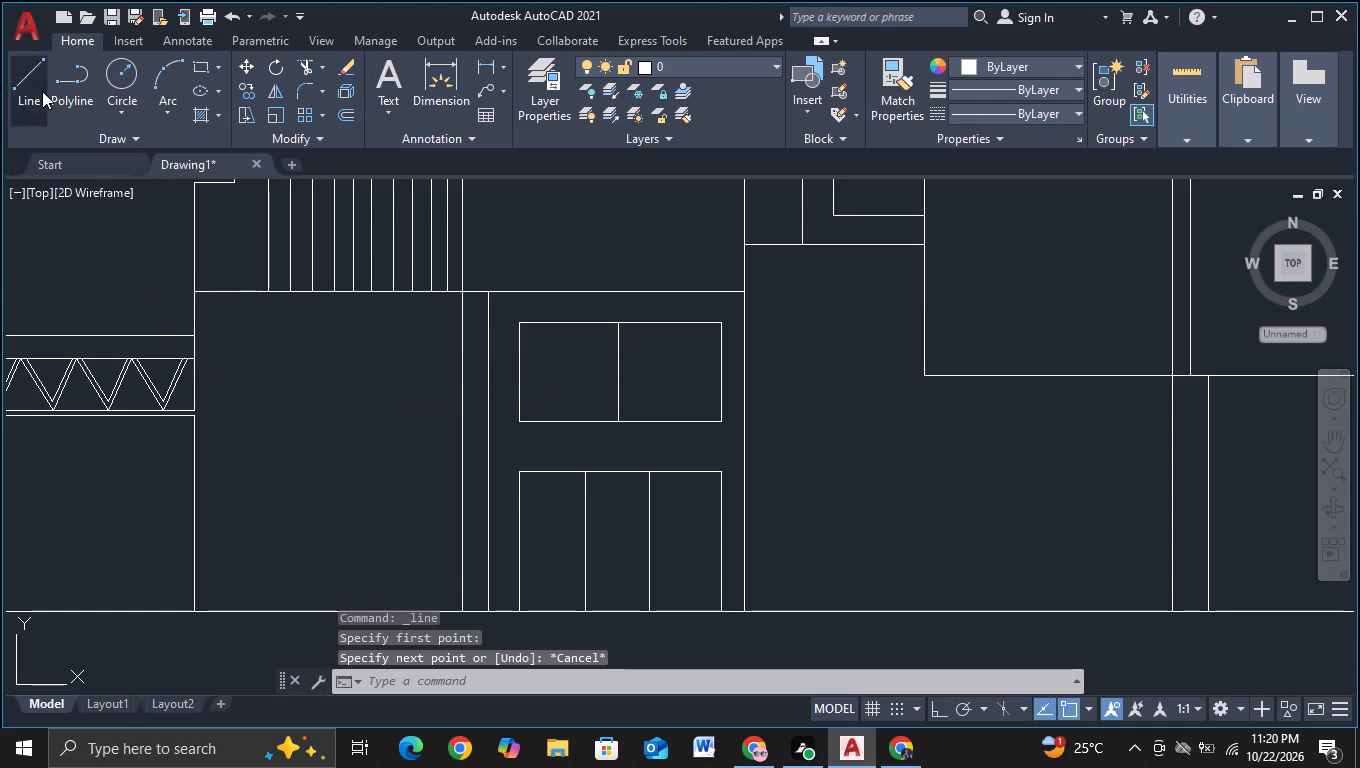
{"action": "left_click", "coordinate": [170, 534]}
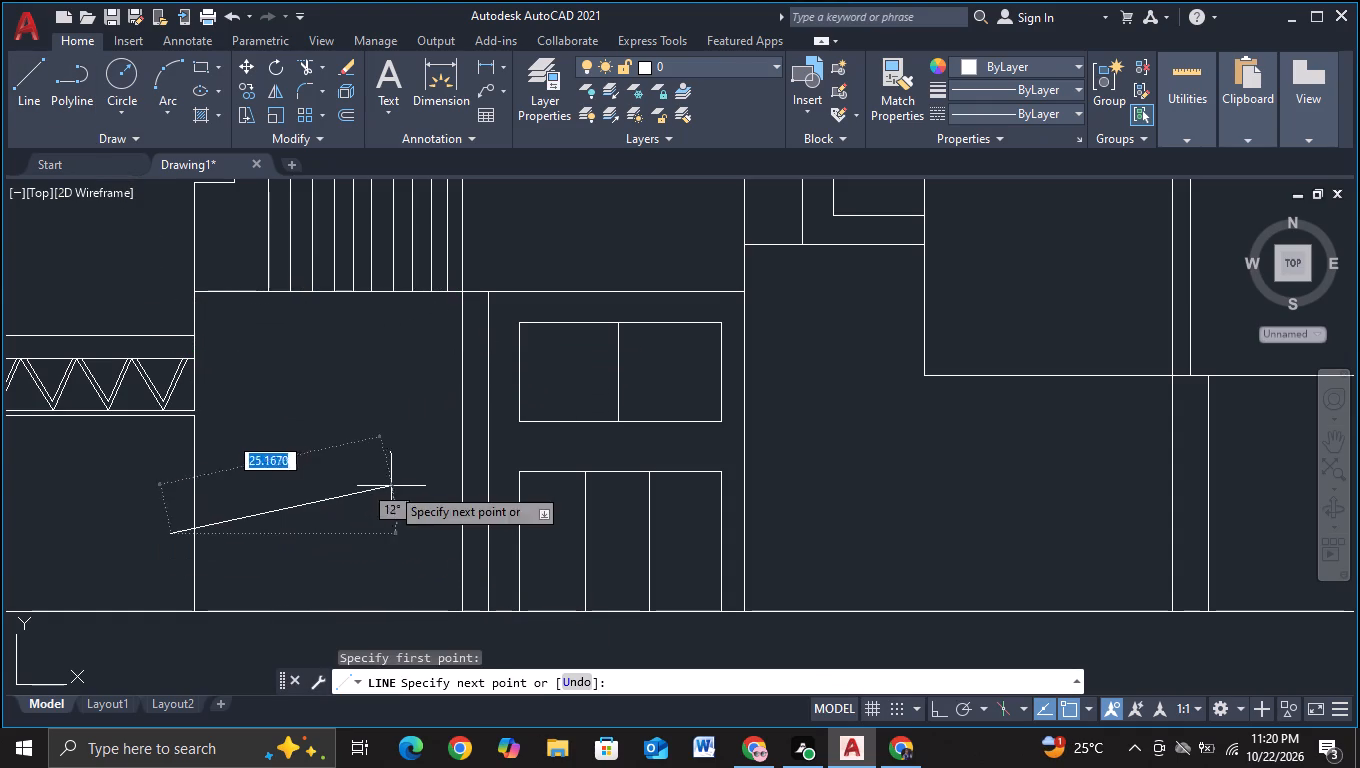
{"action": "scroll", "coordinate": [453, 493], "scroll_direction": "up", "scroll_amount": 2}
{"action": "left_click", "coordinate": [502, 507]}
{"action": "key", "text": "Escape"}
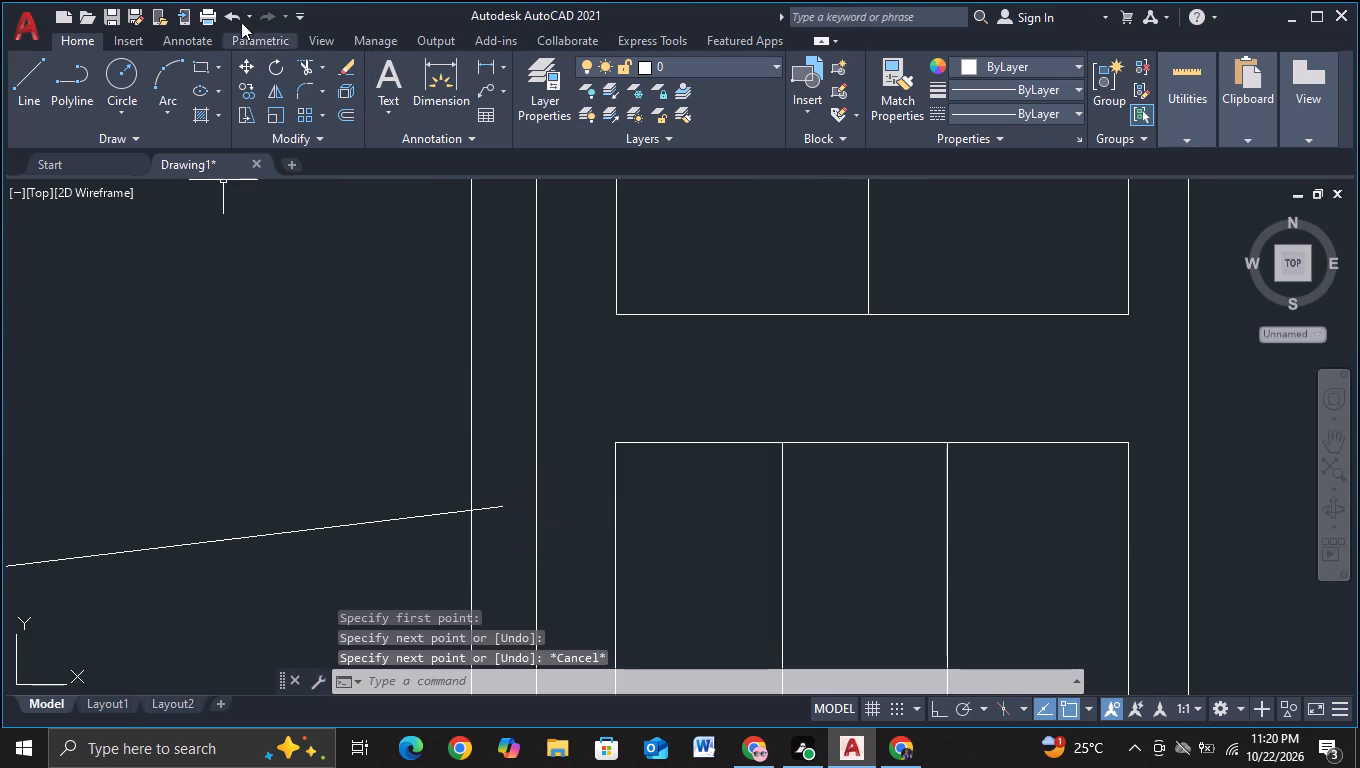
Trim both ends of the sloped line where they extend beyond the bay's vertical edges.
{"action": "left_click", "coordinate": [298, 64]}
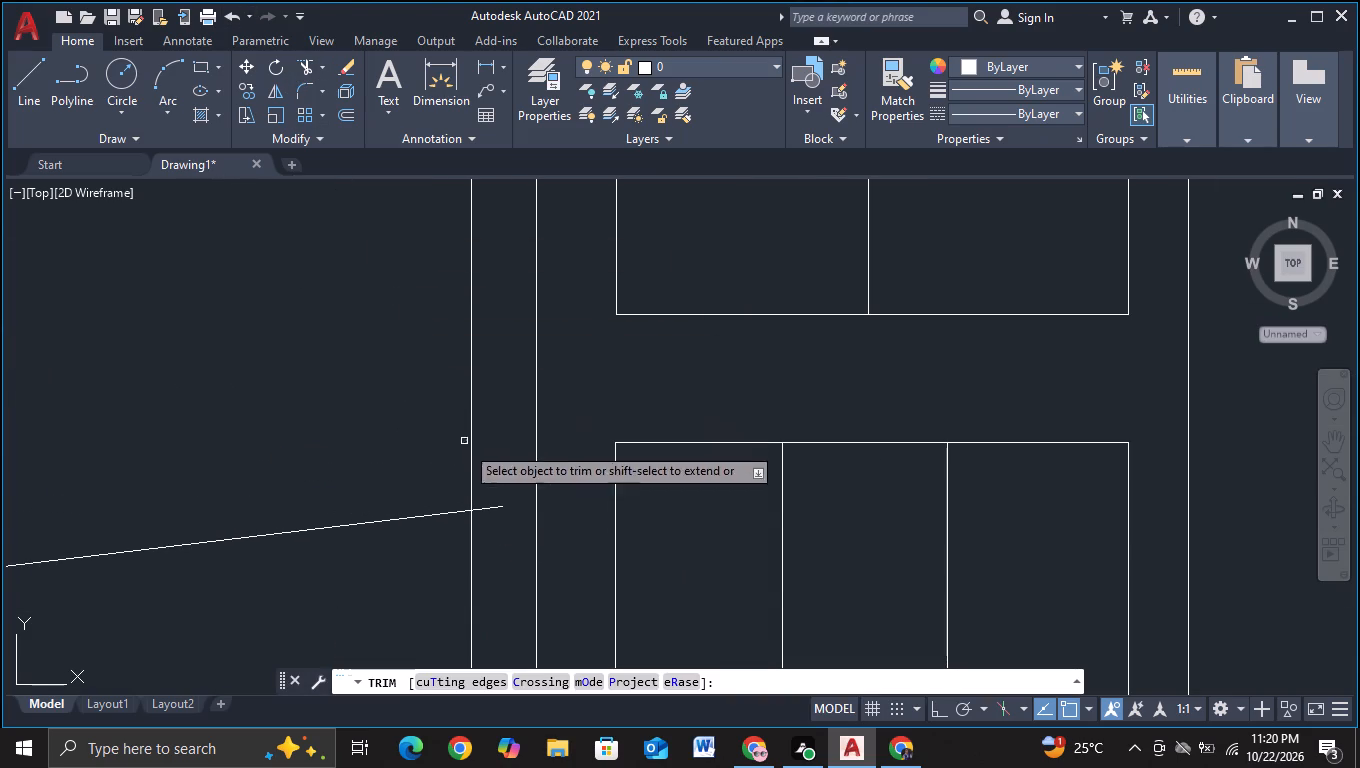
{"action": "left_click_drag", "start_coordinate": [505, 487], "coordinate": [499, 528]}
{"action": "scroll", "coordinate": [456, 566], "scroll_direction": "down", "scroll_amount": 1}
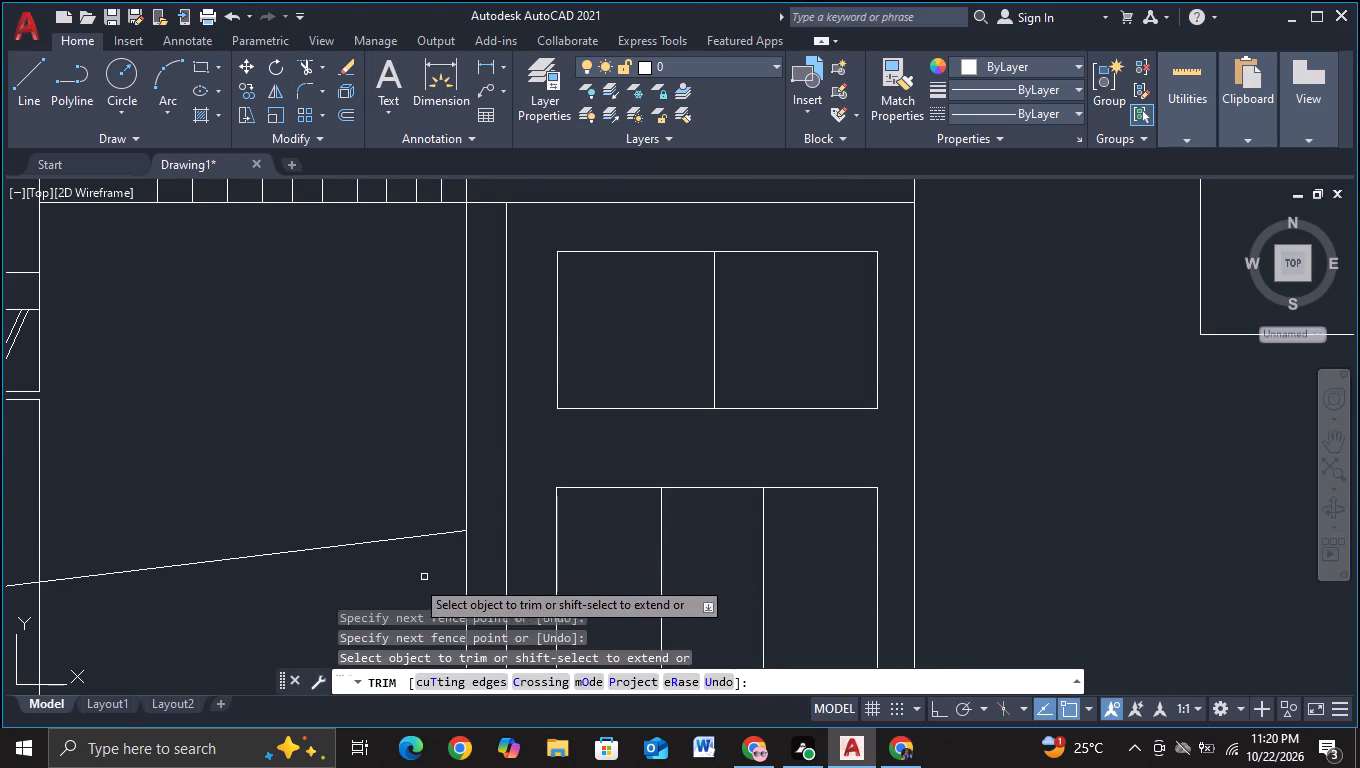
{"action": "middle_click_drag", "start_coordinate": [391, 580], "coordinate": [586, 484]}
{"action": "left_click", "coordinate": [208, 488]}
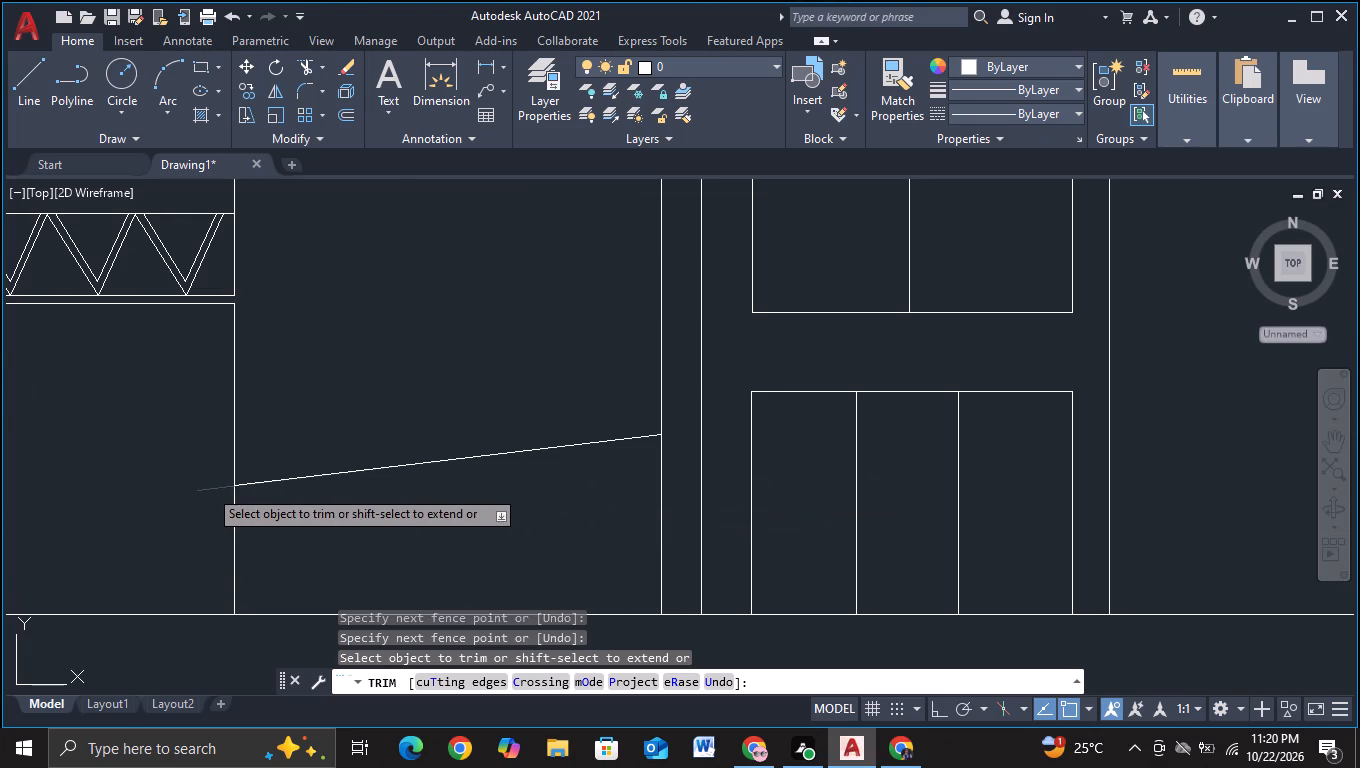
{"action": "key", "text": "Escape"}
Copy the sloped line straight up twice as a closely spaced pair near the bay's top, the upper one about 20.8 units above.
{"action": "left_click", "coordinate": [374, 466]}
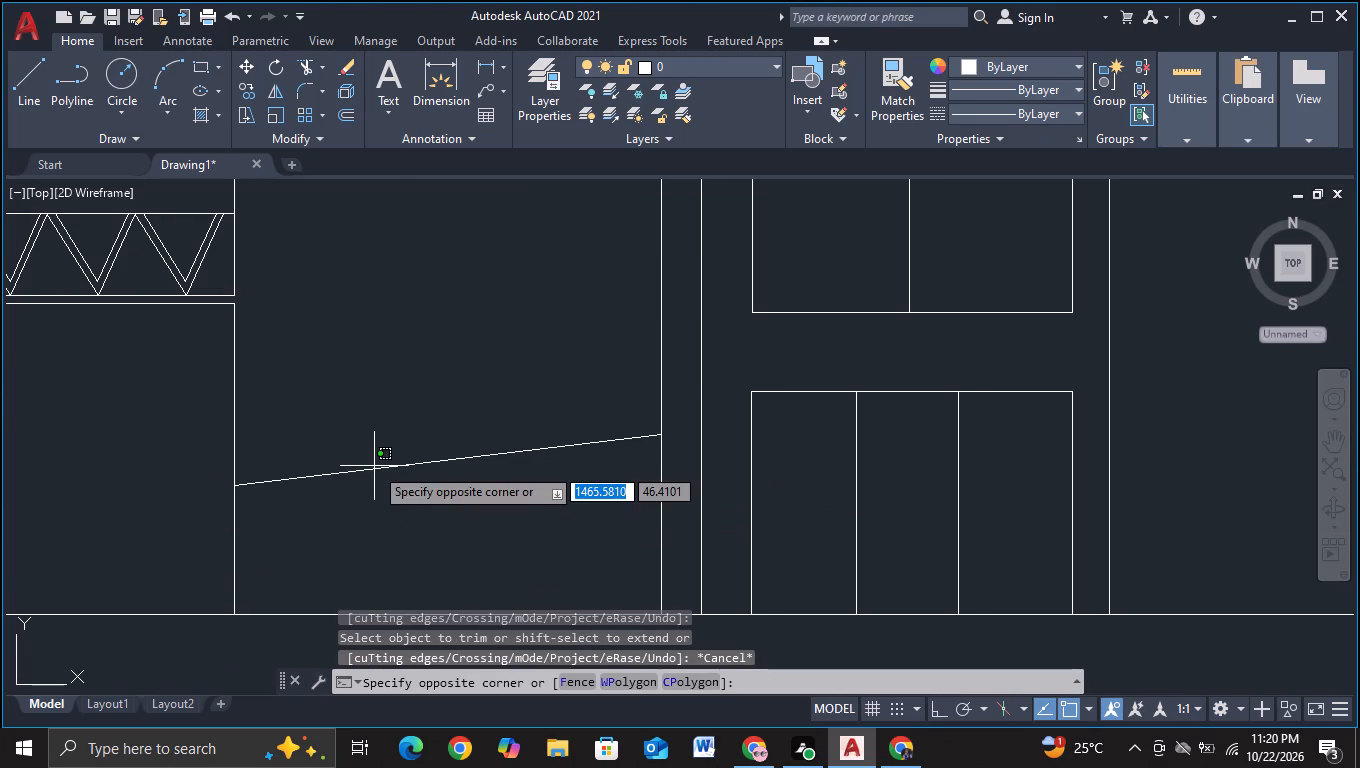
{"action": "left_click", "coordinate": [372, 475]}
{"action": "key", "text": "c"}
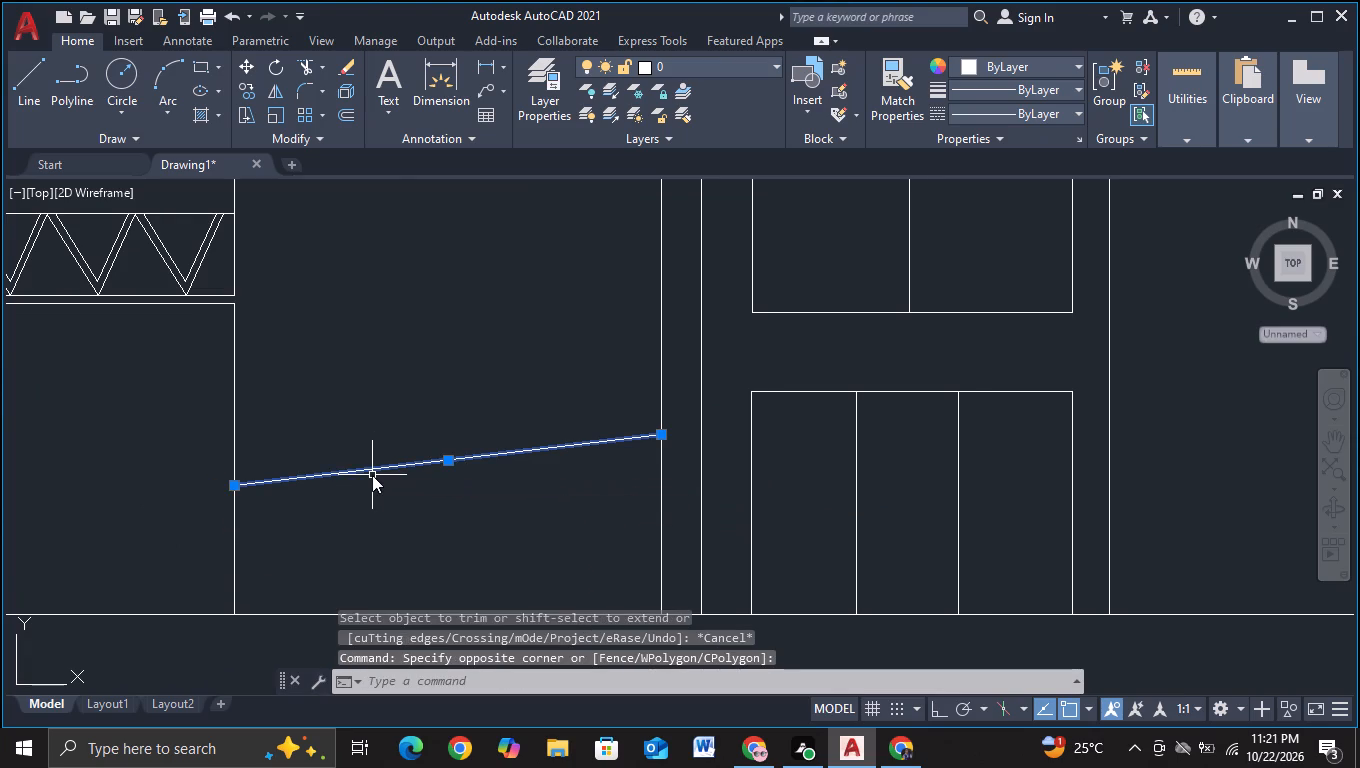
{"action": "left_click", "coordinate": [591, 530]}
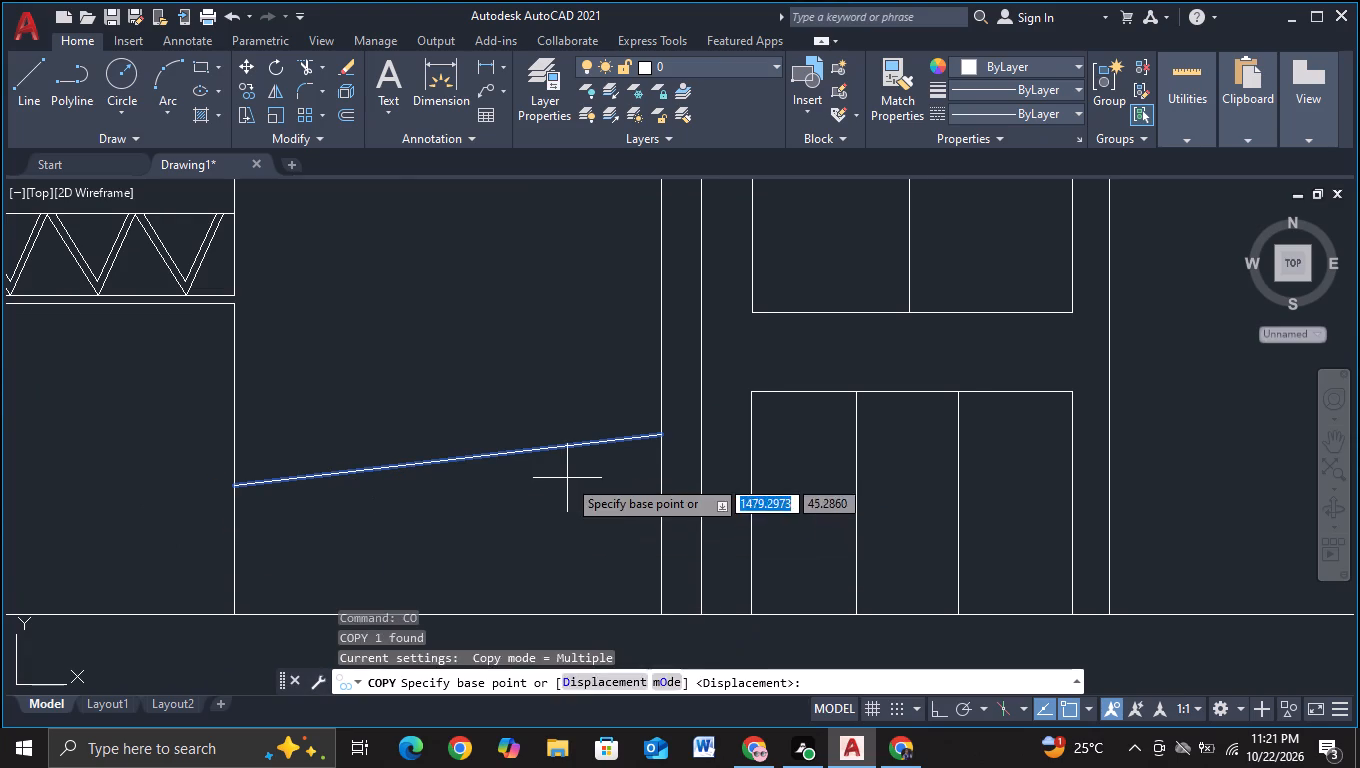
{"action": "left_click", "coordinate": [567, 478]}
{"action": "middle_click_drag", "start_coordinate": [582, 213], "coordinate": [547, 571]}
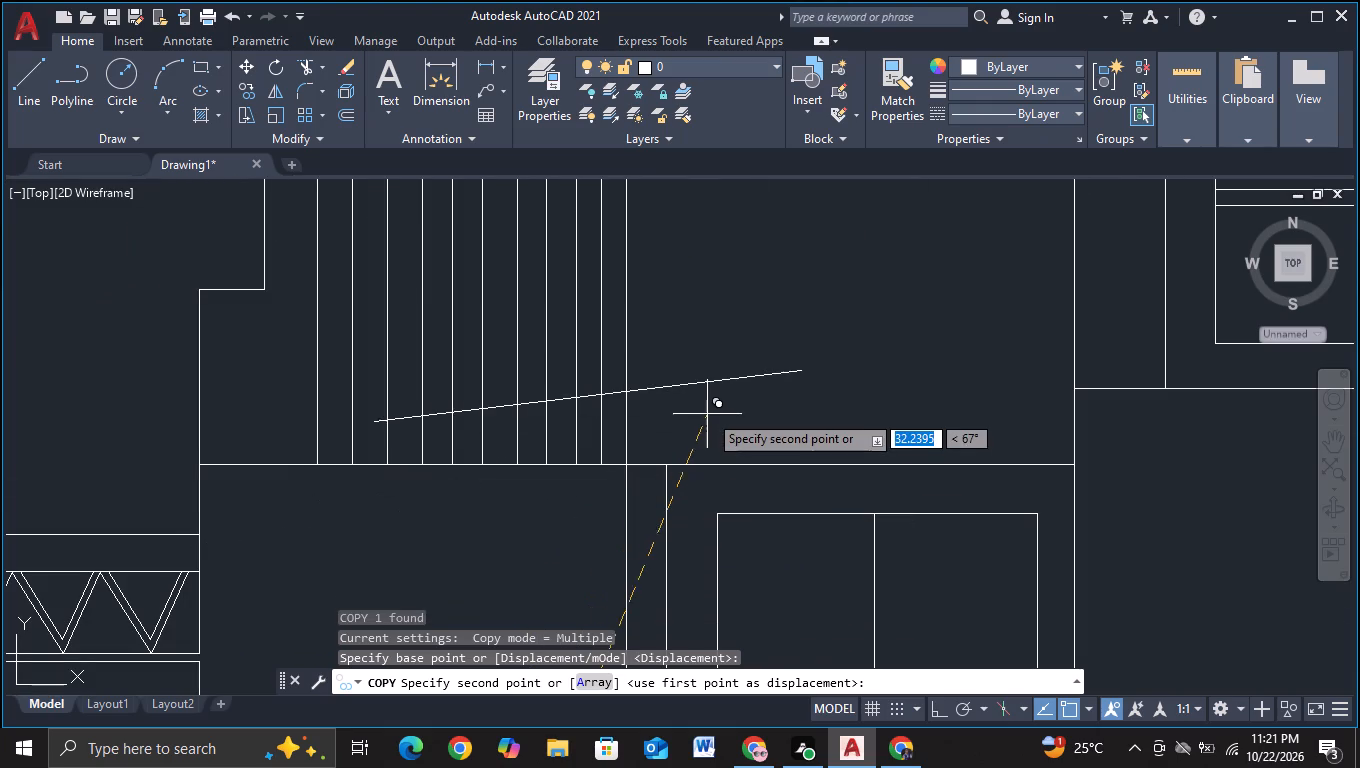
{"action": "key", "text": "F8"}
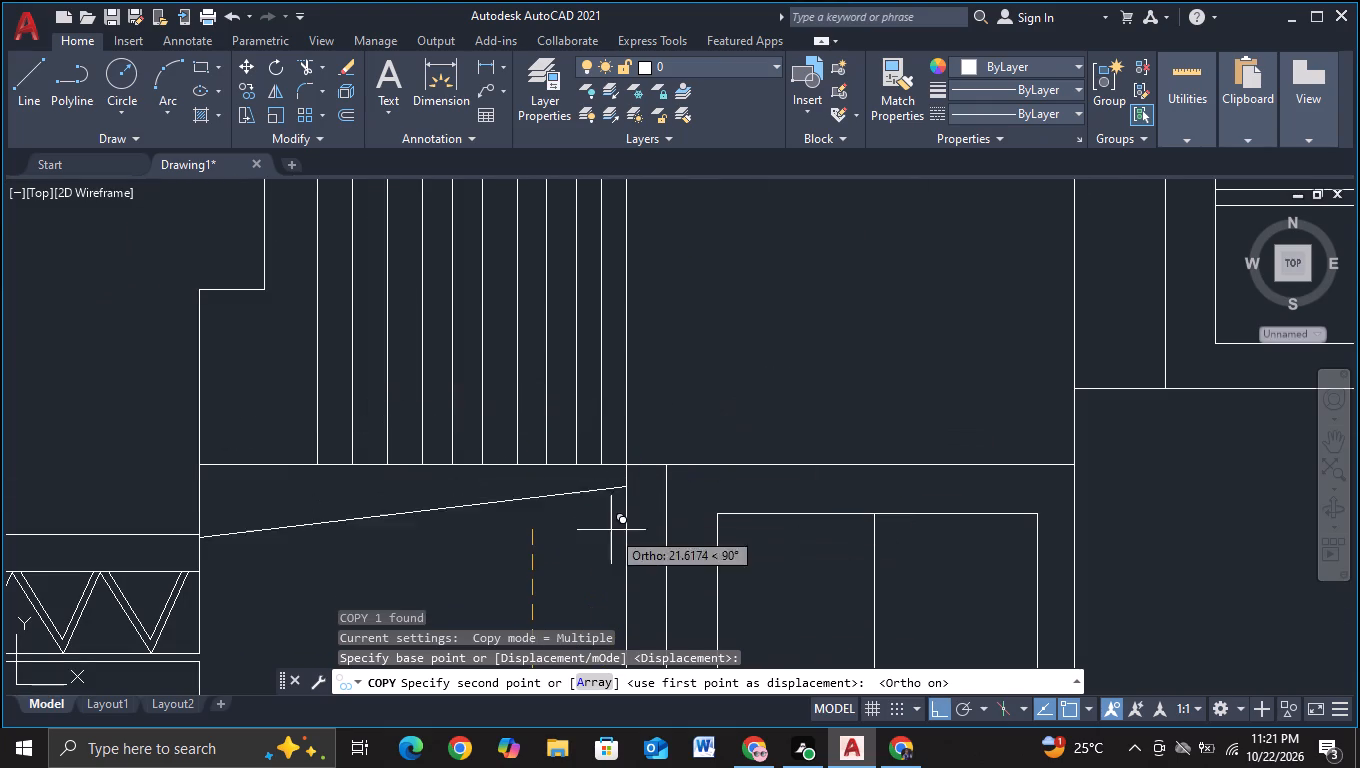
{"action": "middle_click_drag", "start_coordinate": [605, 572], "coordinate": [616, 479]}
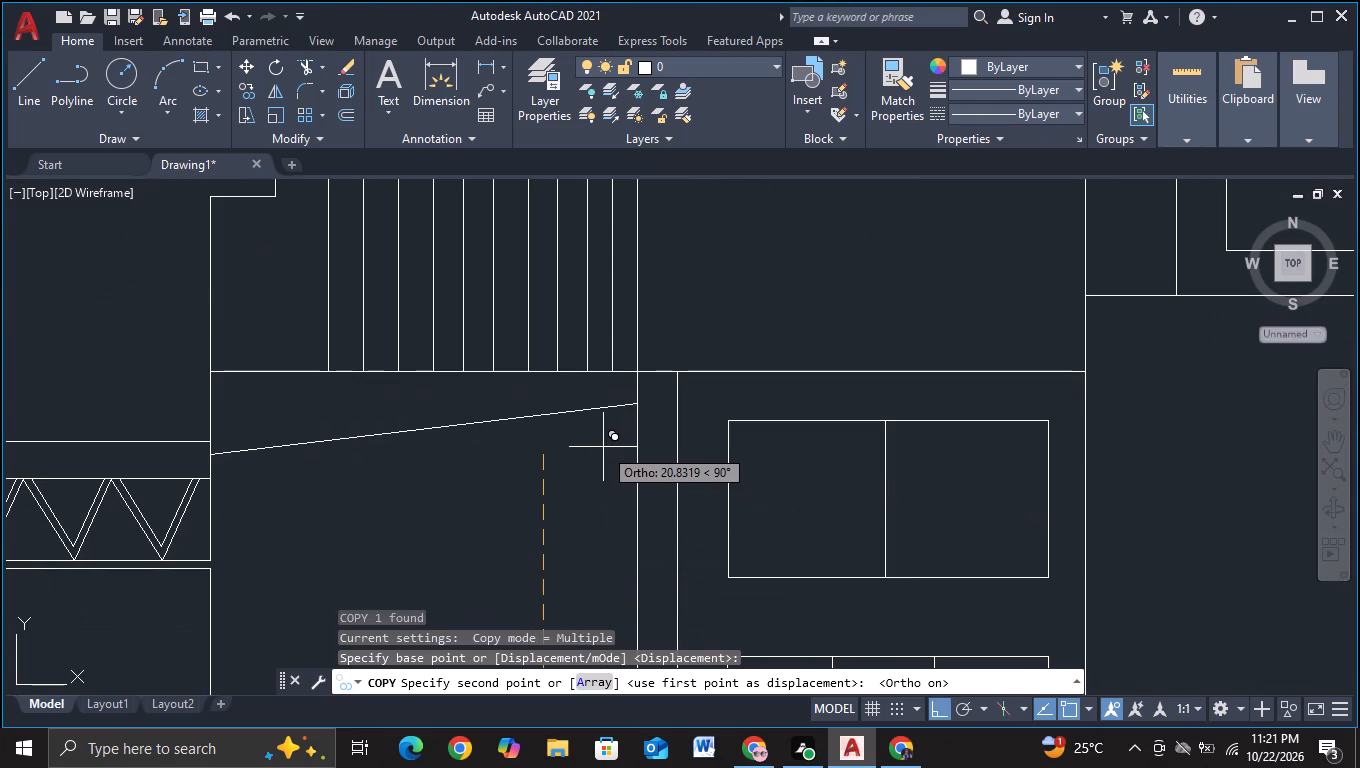
{"action": "left_click", "coordinate": [603, 447]}
{"action": "left_click", "coordinate": [603, 456]}
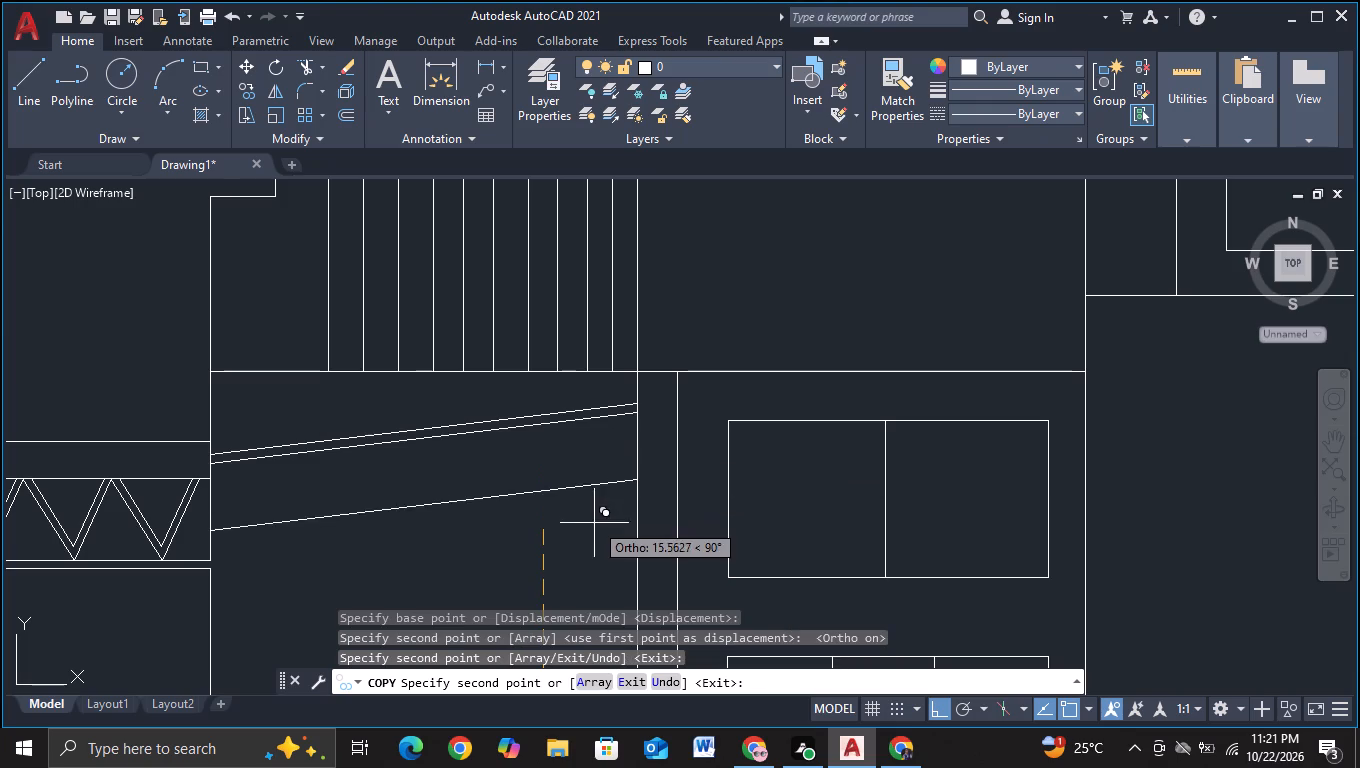
Place two more closely spaced pairs of sloped copies, their upper lines about 14.6 and 7.8 units above the original.
{"action": "middle_click_drag", "start_coordinate": [594, 523], "coordinate": [621, 399]}
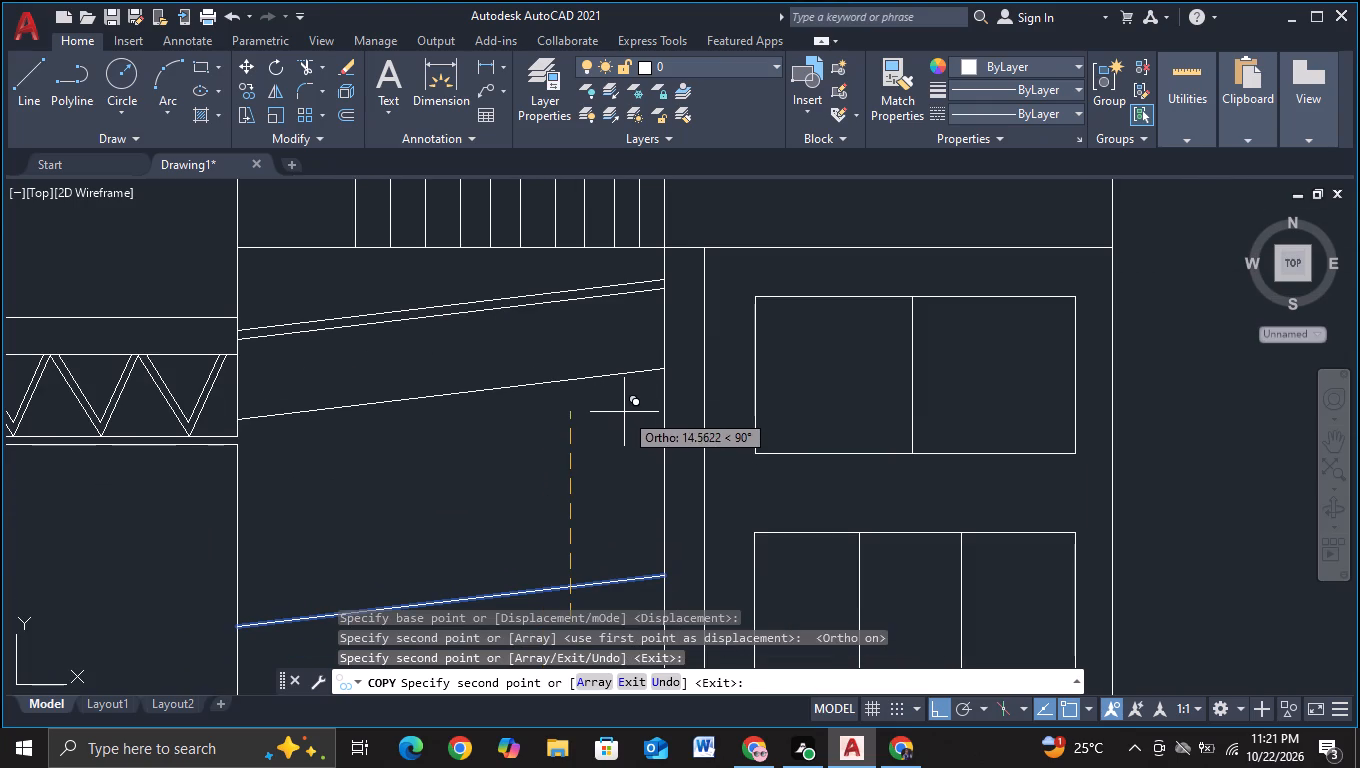
{"action": "left_click", "coordinate": [624, 412]}
{"action": "left_click", "coordinate": [624, 425]}
{"action": "middle_click_drag", "start_coordinate": [616, 505], "coordinate": [626, 407]}
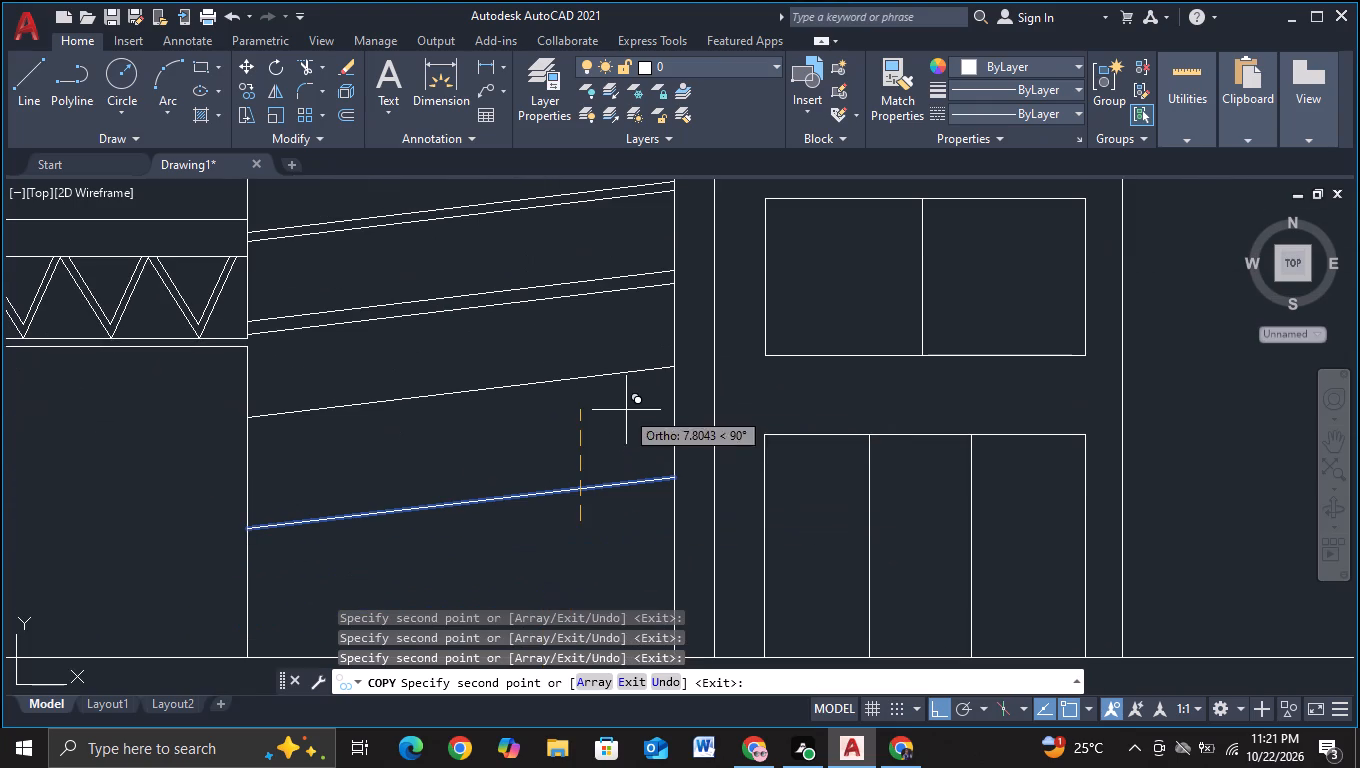
{"action": "left_click", "coordinate": [625, 411]}
{"action": "left_click", "coordinate": [625, 422]}
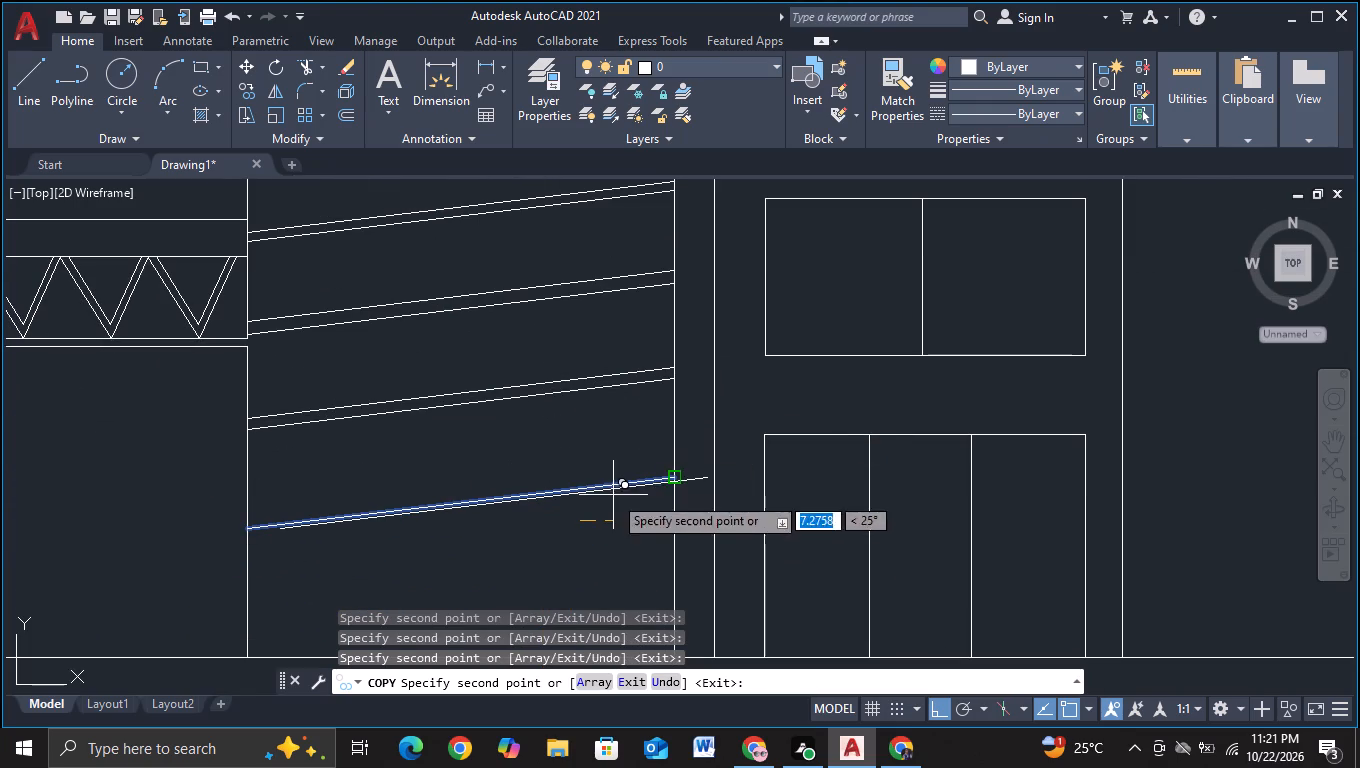
Place two more sloped copies about 0.9 and 8.5 units below the original line, the last just above the ground line.
{"action": "left_click", "coordinate": [583, 534]}
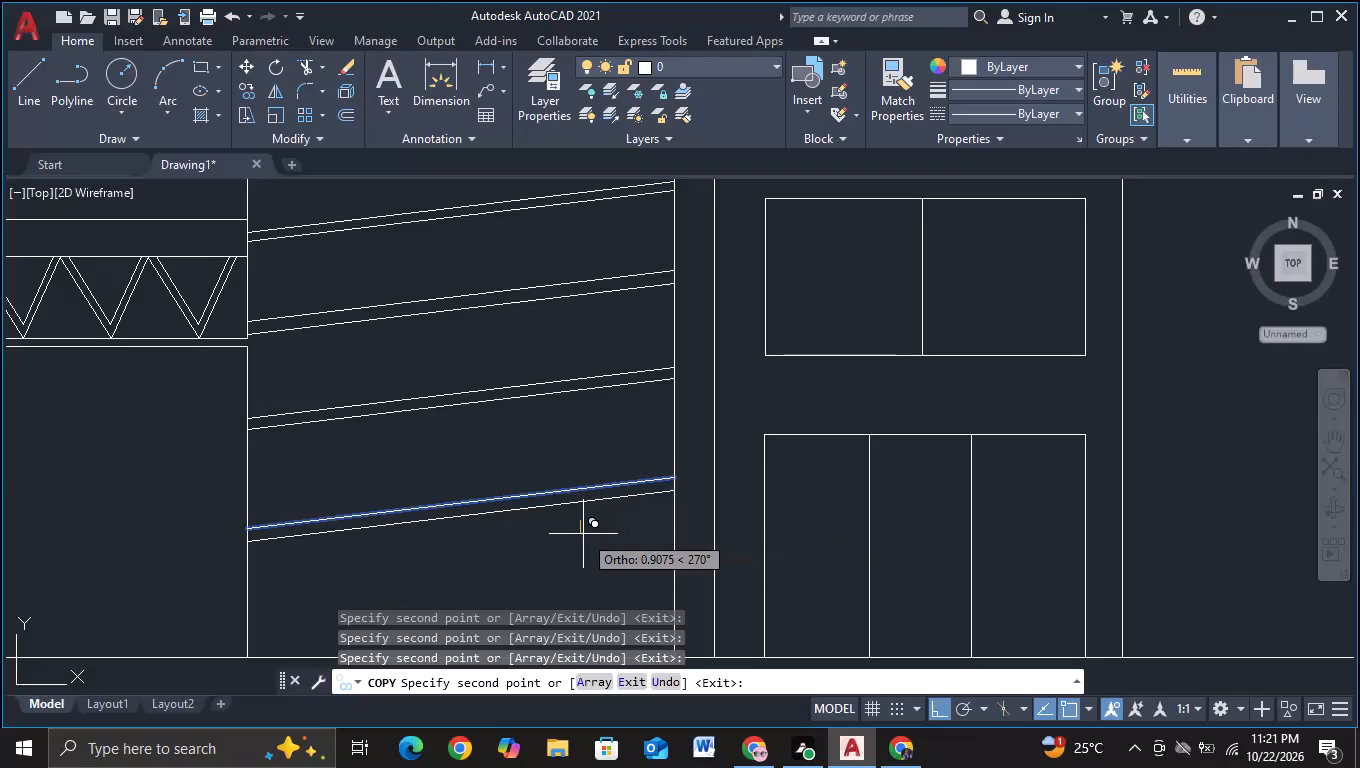
{"action": "middle_click_drag", "start_coordinate": [583, 534], "coordinate": [591, 367]}
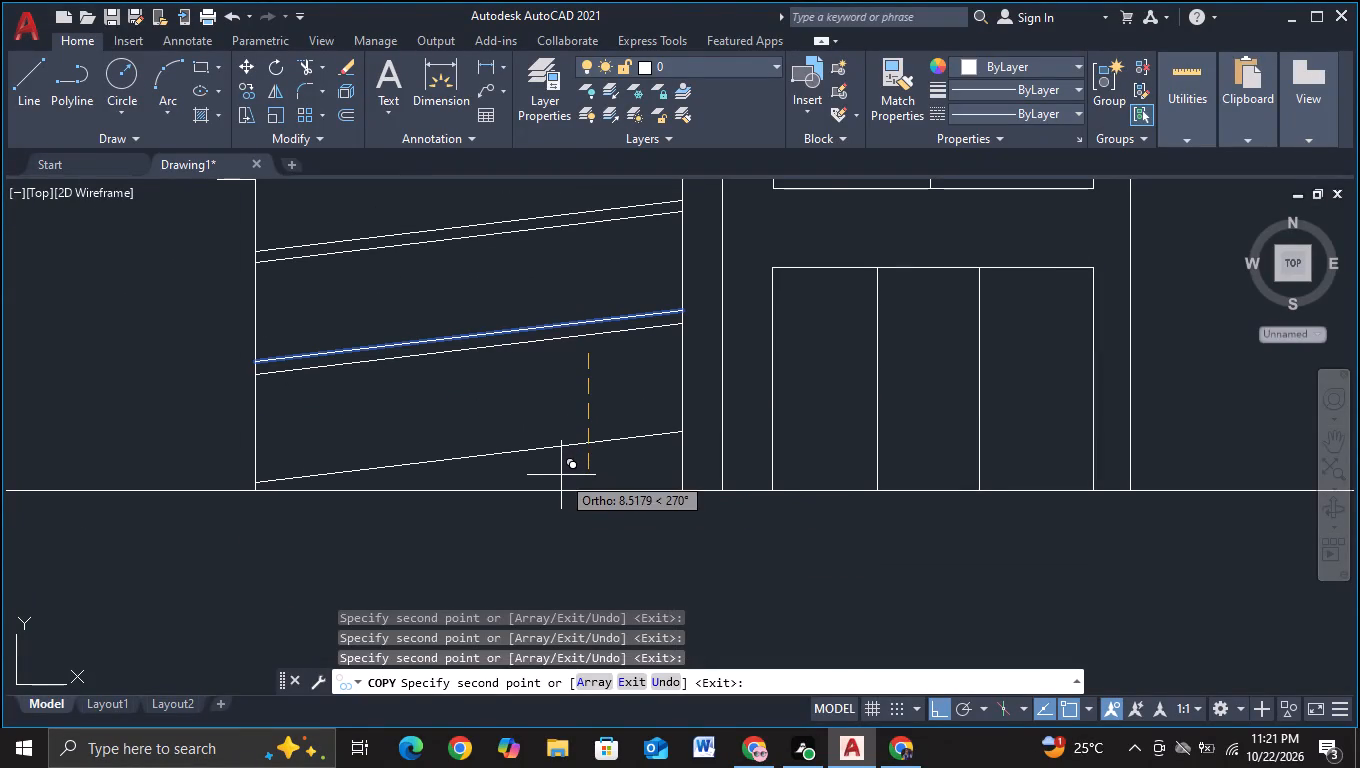
{"action": "left_click", "coordinate": [561, 475]}
{"action": "key", "text": "Escape"}
{"action": "scroll", "coordinate": [561, 475], "scroll_direction": "down", "scroll_amount": 2}
{"action": "middle_click_drag", "start_coordinate": [577, 507], "coordinate": [513, 537]}
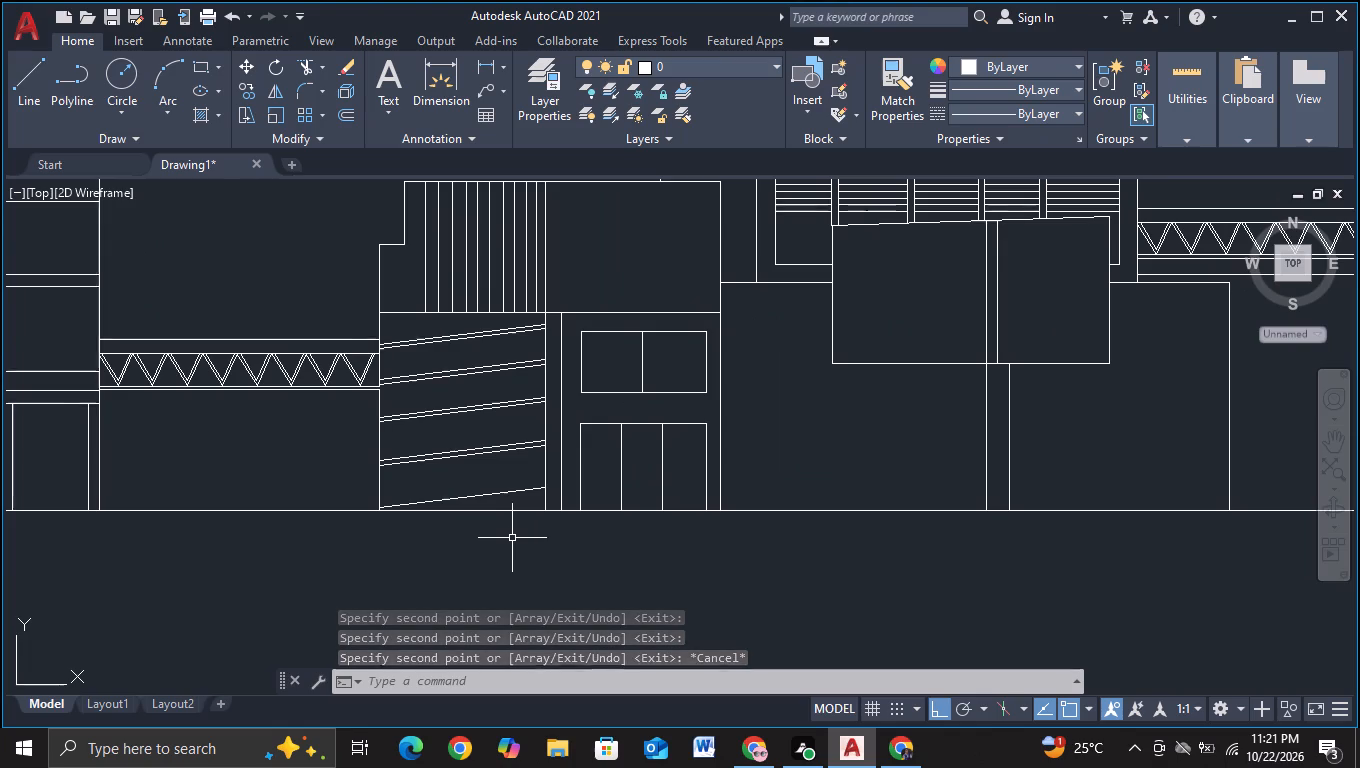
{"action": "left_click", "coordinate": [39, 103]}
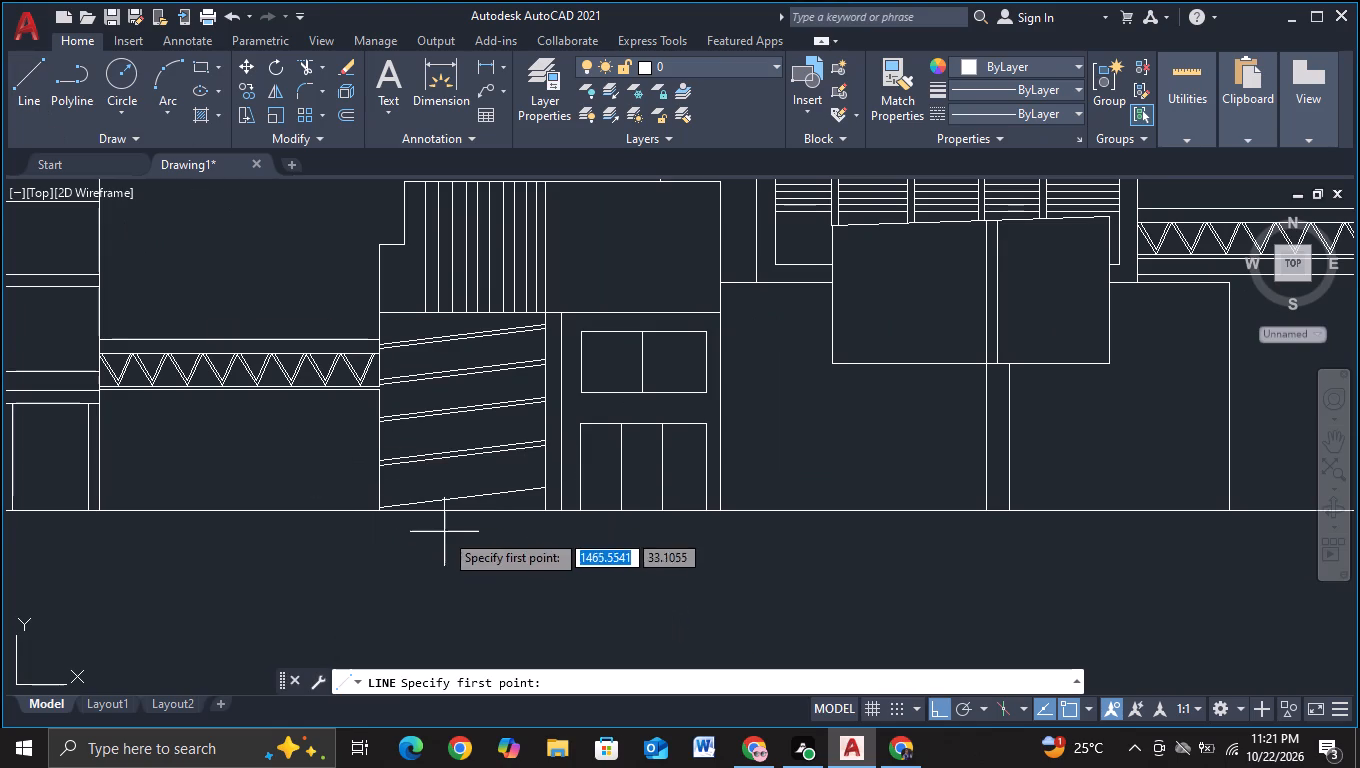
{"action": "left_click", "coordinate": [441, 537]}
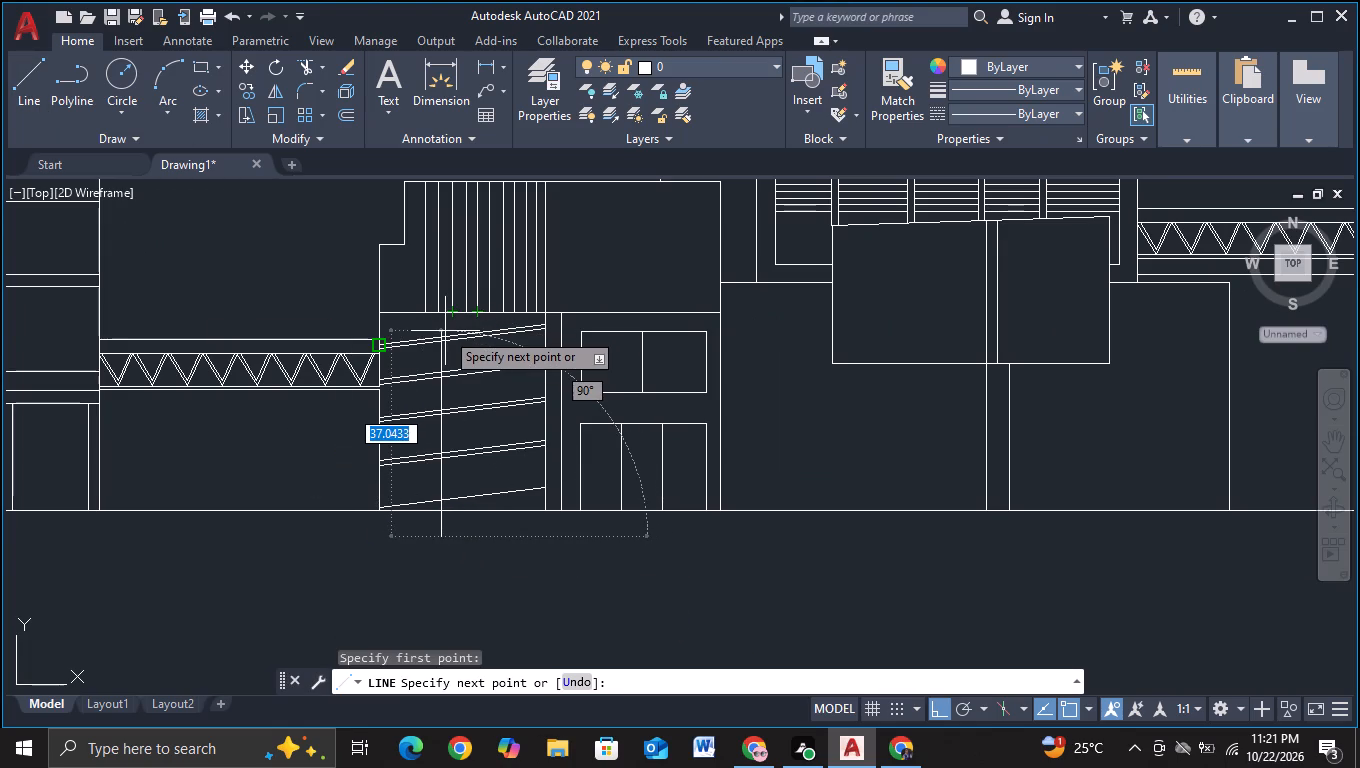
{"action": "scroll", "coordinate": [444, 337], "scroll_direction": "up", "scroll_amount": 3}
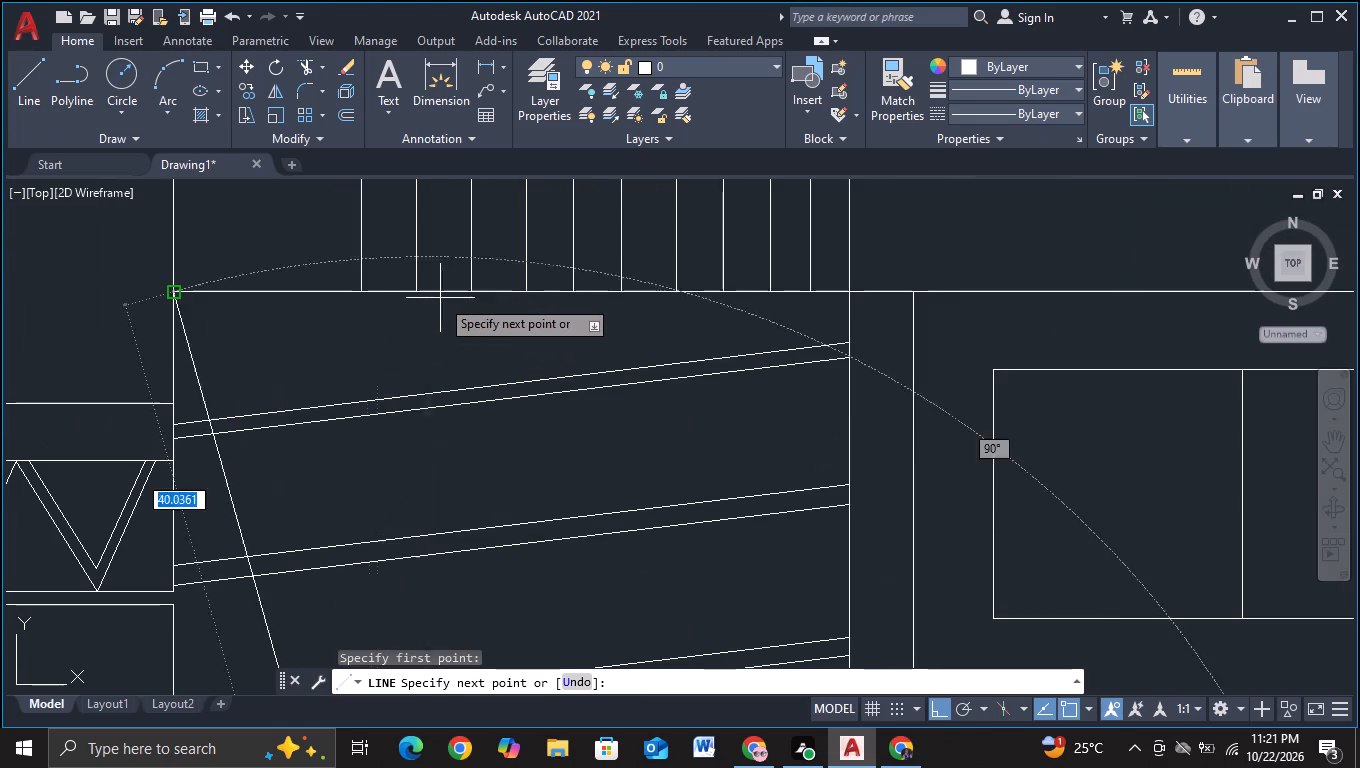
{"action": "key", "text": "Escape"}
Draw a vertical line from the lower end of the second slat from the left straight down through the sloped bands past the ground line.
{"action": "left_click", "coordinate": [33, 84]}
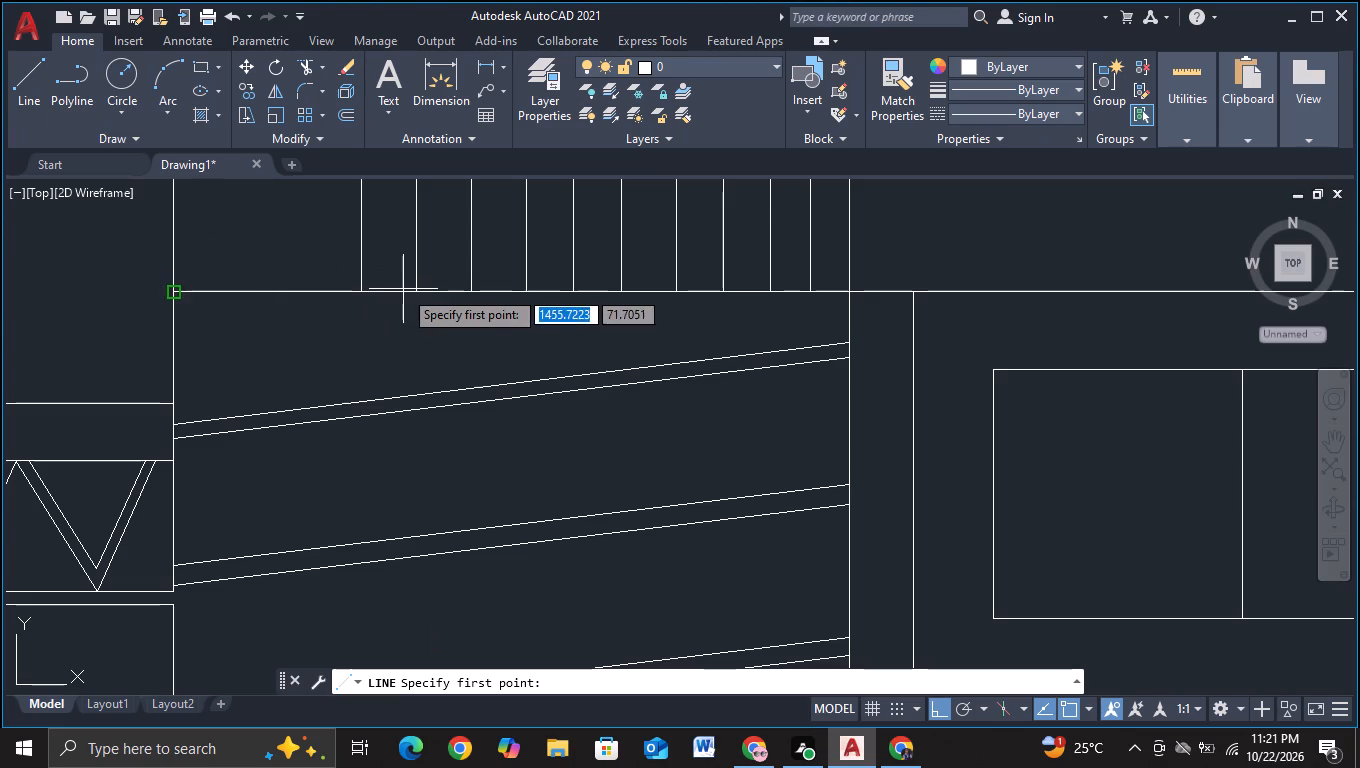
{"action": "left_click", "coordinate": [419, 294]}
{"action": "middle_click_drag", "start_coordinate": [396, 440], "coordinate": [383, 228]}
{"action": "scroll", "coordinate": [384, 499], "scroll_direction": "down", "scroll_amount": 1}
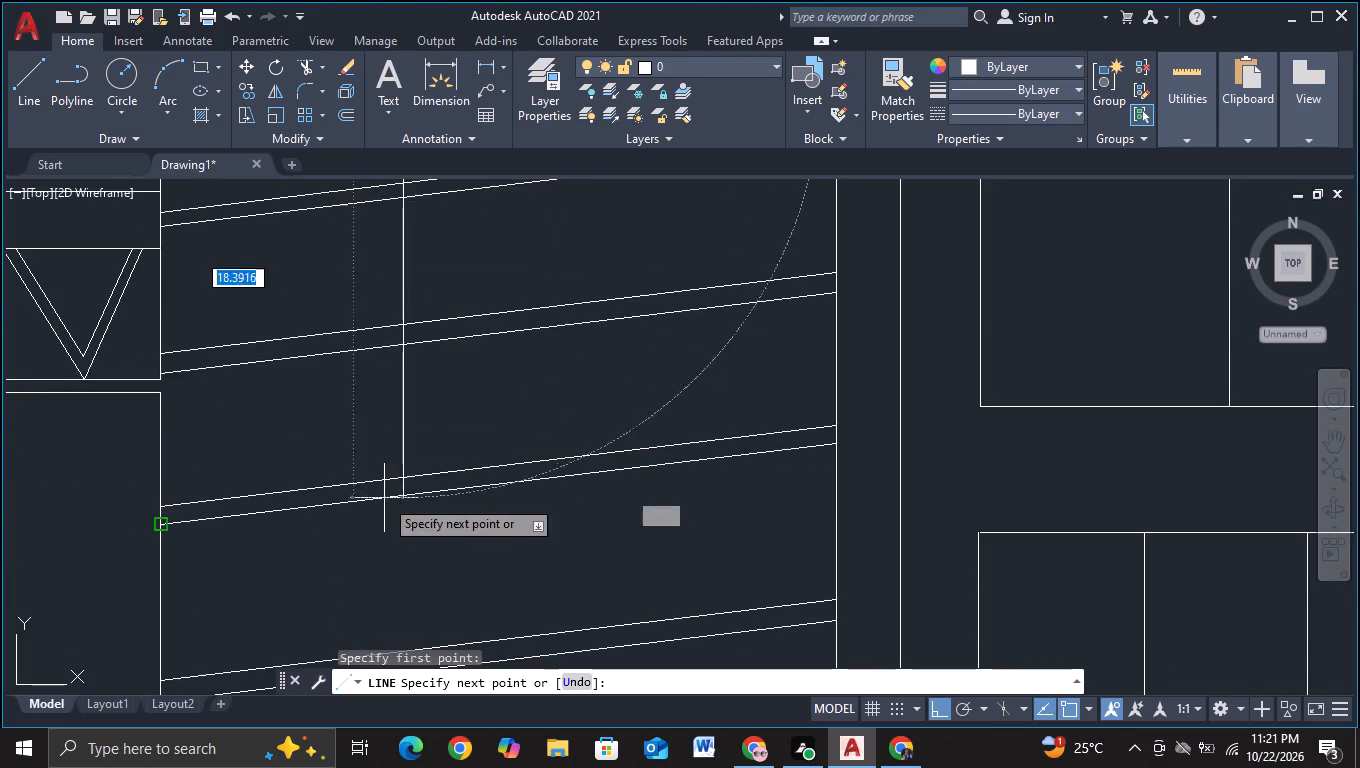
{"action": "middle_click_drag", "start_coordinate": [384, 500], "coordinate": [371, 230]}
{"action": "left_click", "coordinate": [359, 507]}
{"action": "key", "text": "Escape"}
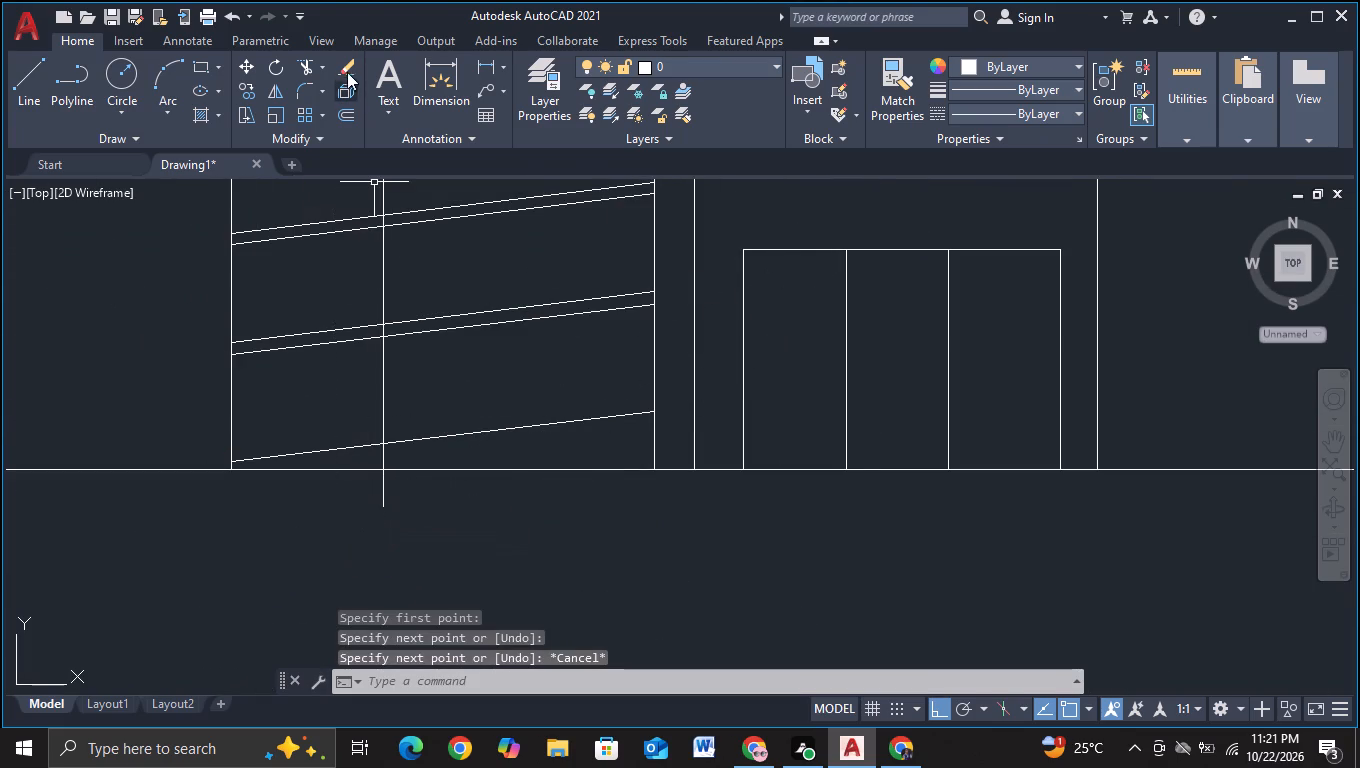
Trim the part of the new vertical line that extends below the ground line.
{"action": "left_click", "coordinate": [303, 57]}
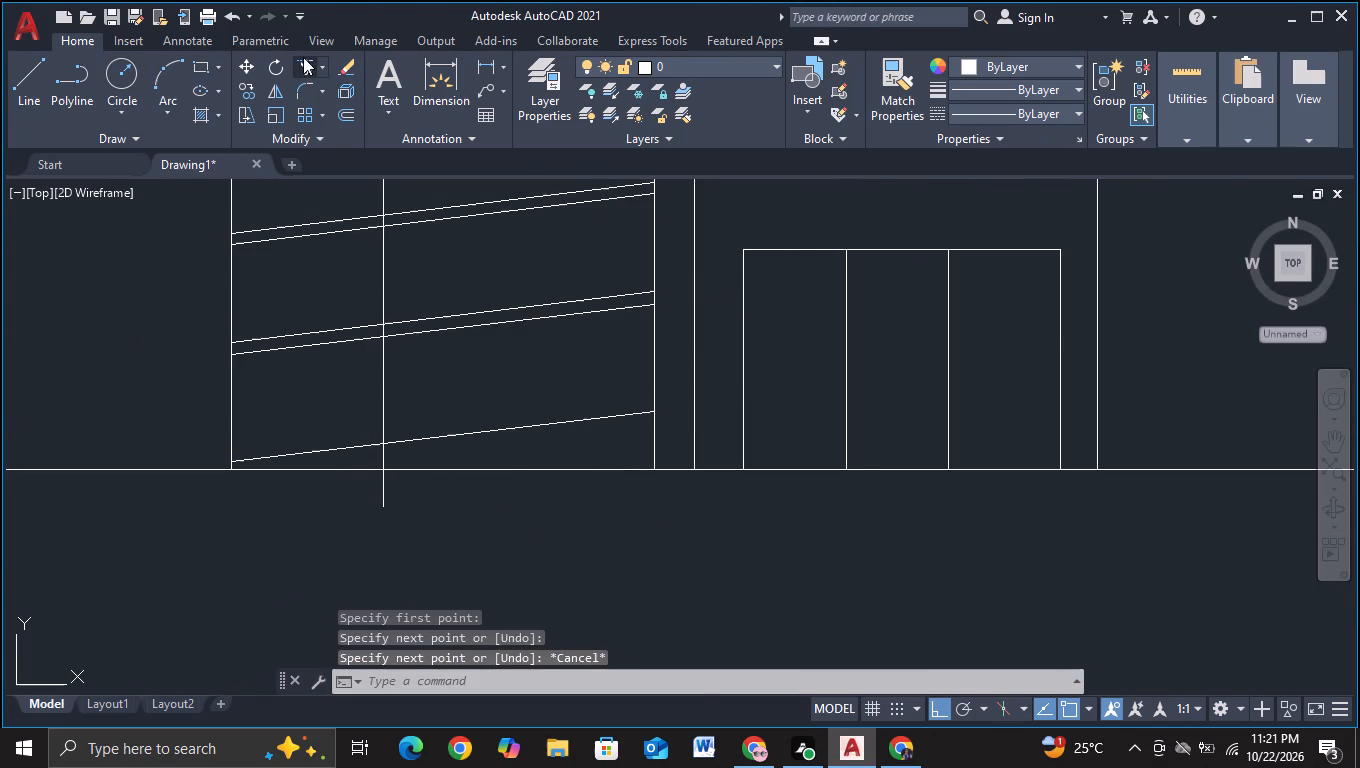
{"action": "left_click_drag", "start_coordinate": [355, 493], "coordinate": [445, 505]}
{"action": "scroll", "coordinate": [447, 505], "scroll_direction": "down", "scroll_amount": 2}
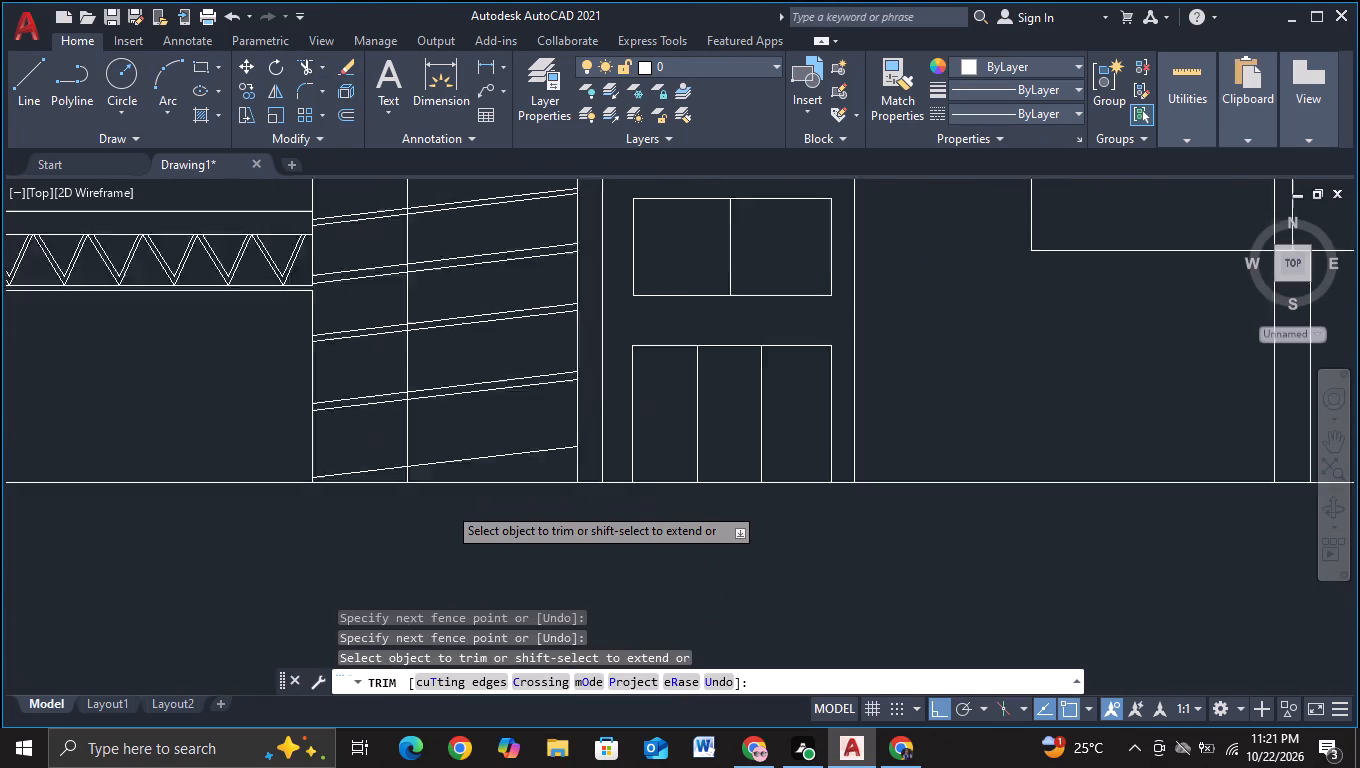
{"action": "scroll", "coordinate": [446, 314], "scroll_direction": "up", "scroll_amount": 2}
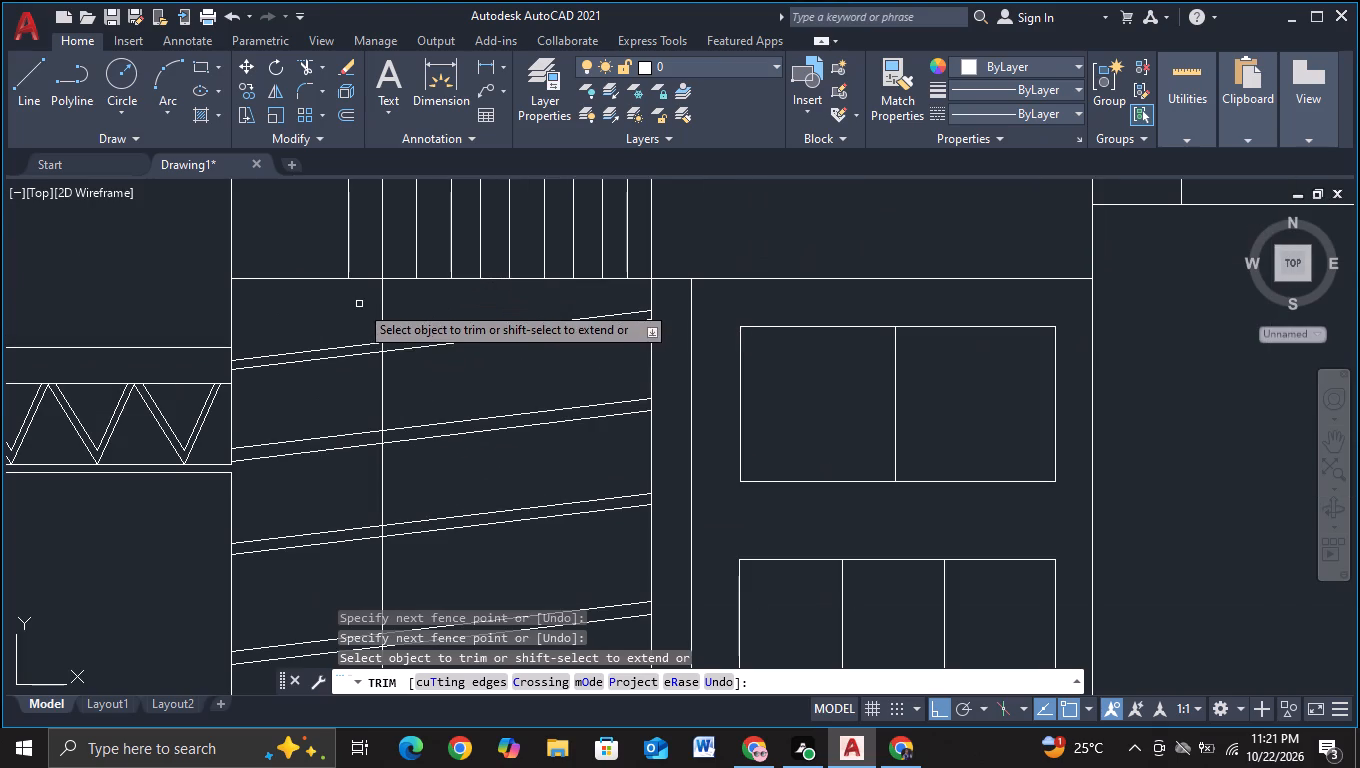
{"action": "scroll", "coordinate": [377, 290], "scroll_direction": "up", "scroll_amount": 2}
{"action": "key", "text": "Escape"}
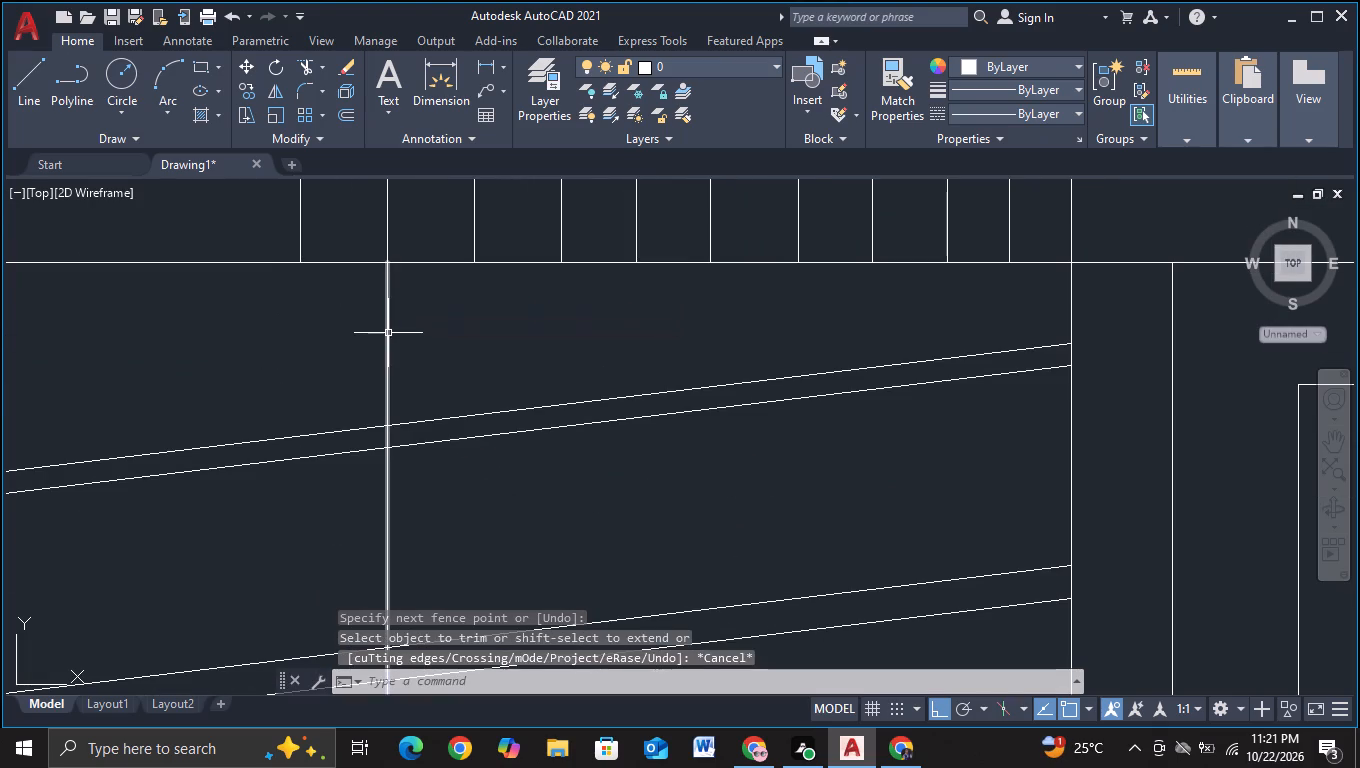
Copy the vertical line through the sloped bands about 0.85, 9.7 and 10.4 units to its right and about 10 units to its left.
{"action": "left_click", "coordinate": [388, 333]}
{"action": "key", "text": "c"}
{"action": "left_click", "coordinate": [462, 401]}
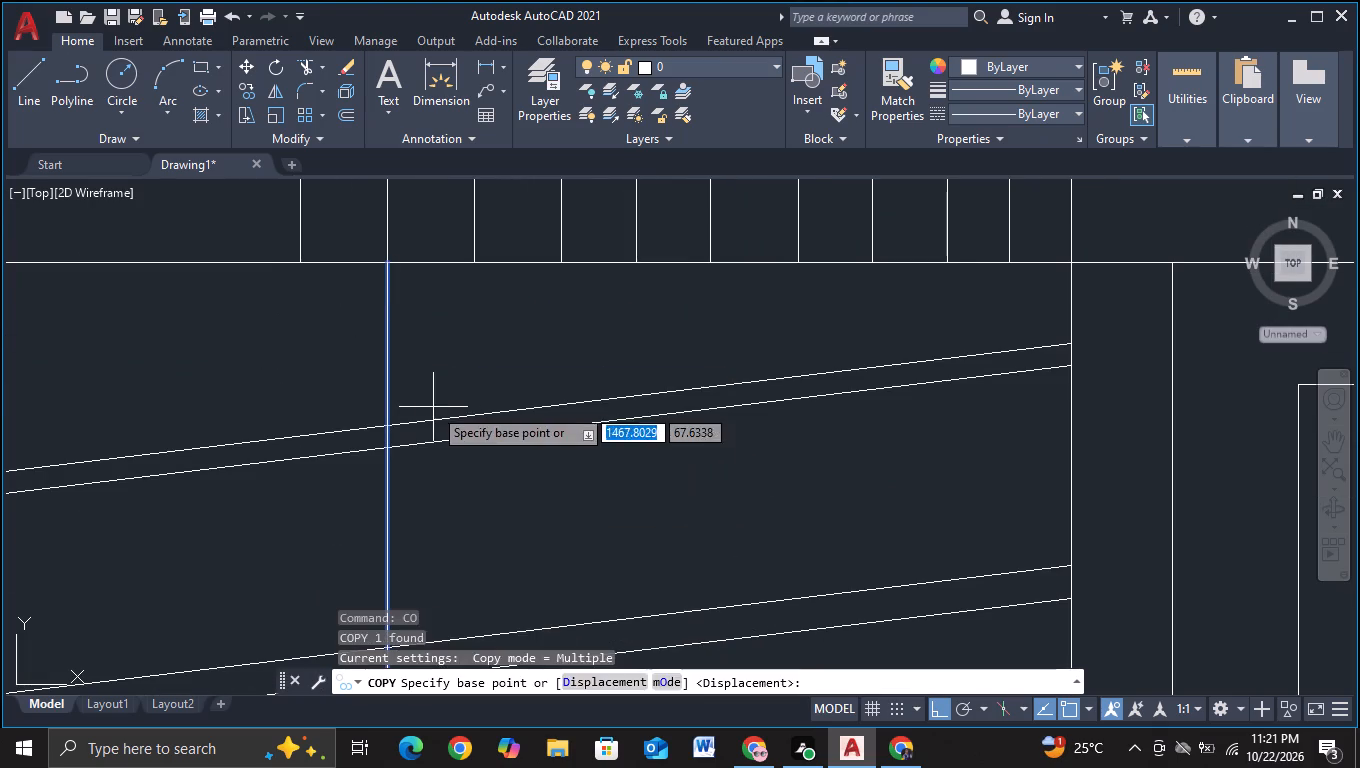
{"action": "left_click", "coordinate": [433, 407]}
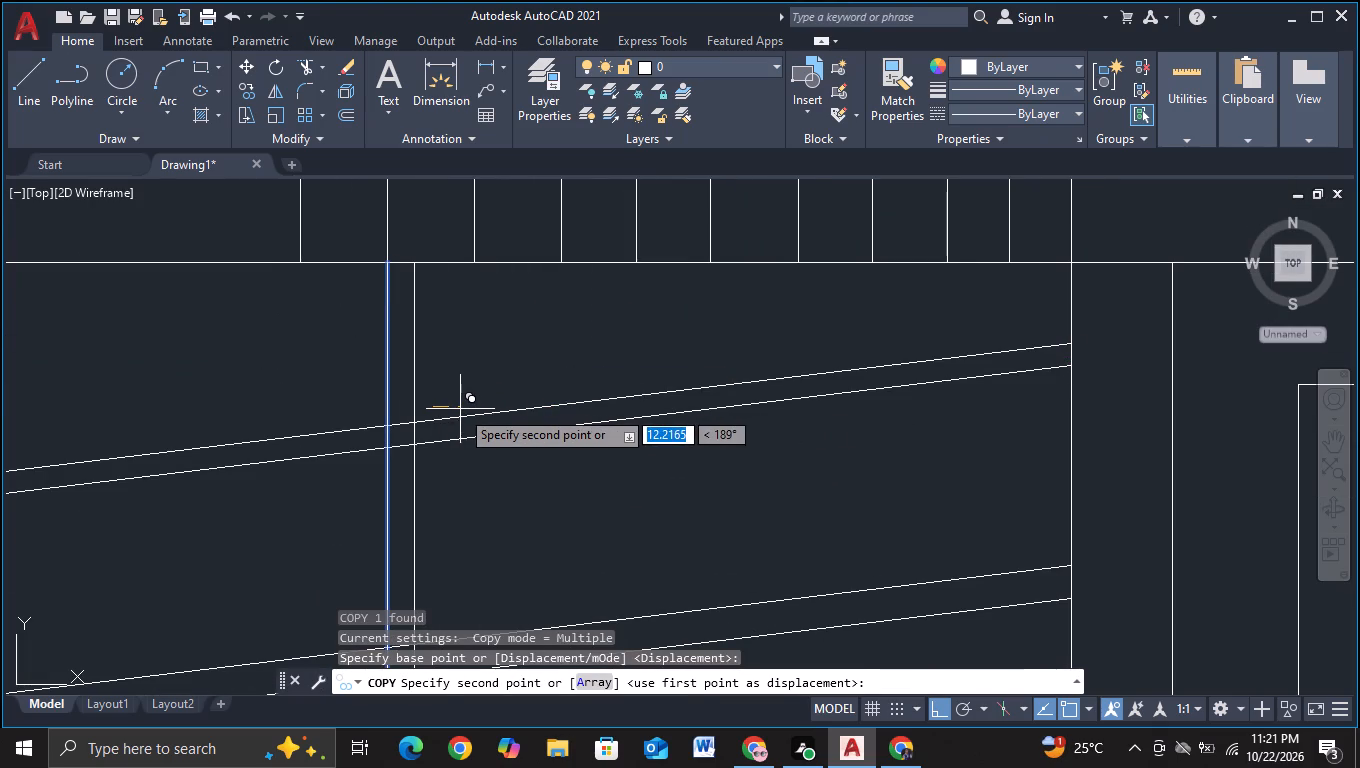
{"action": "left_click", "coordinate": [455, 410]}
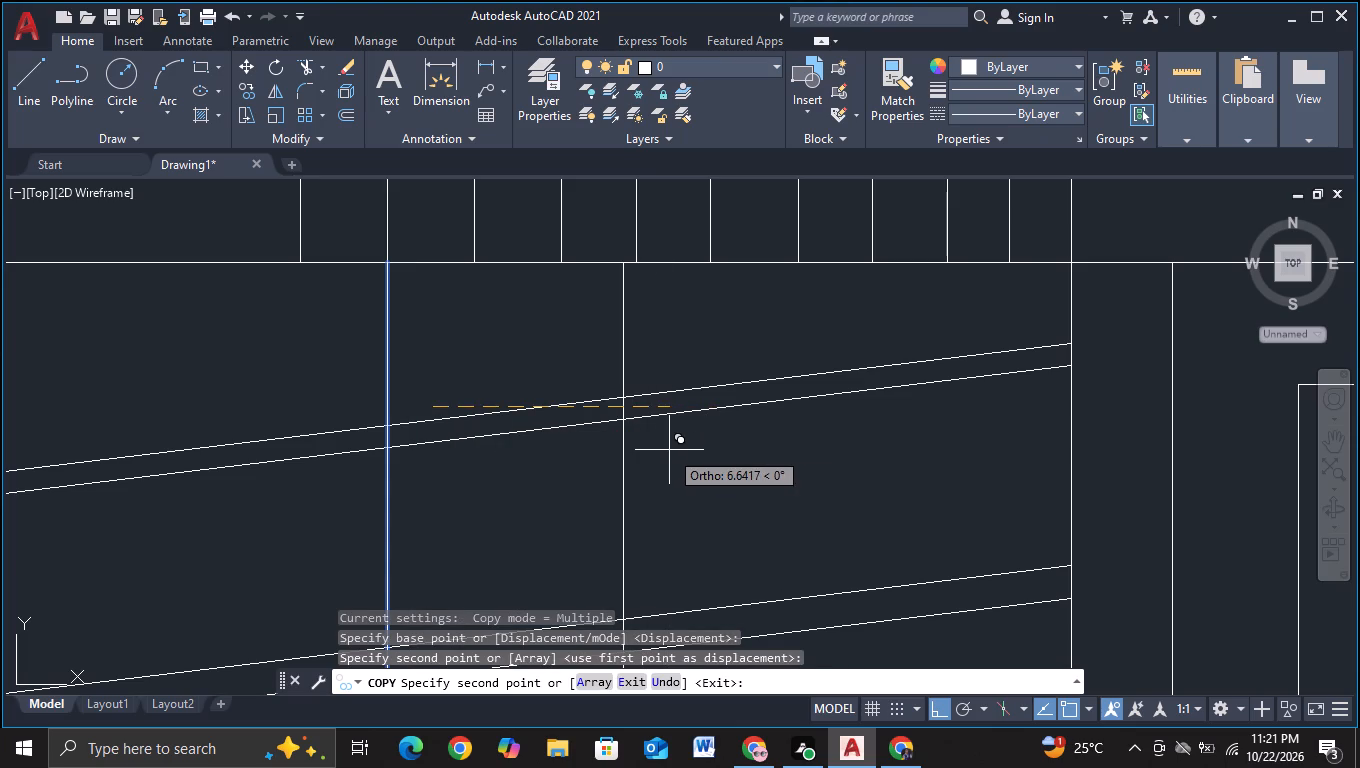
{"action": "key", "text": "ctrl+z"}
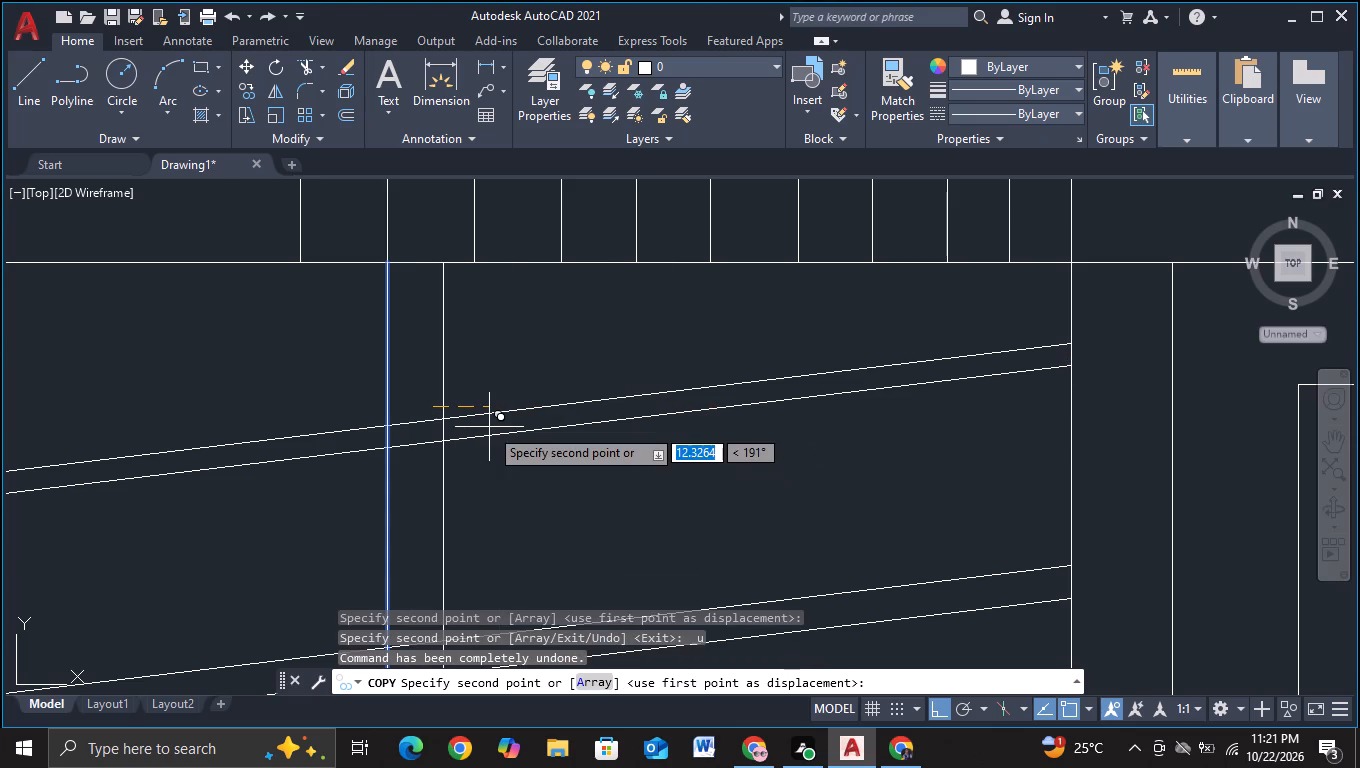
{"action": "key", "text": "F3"}
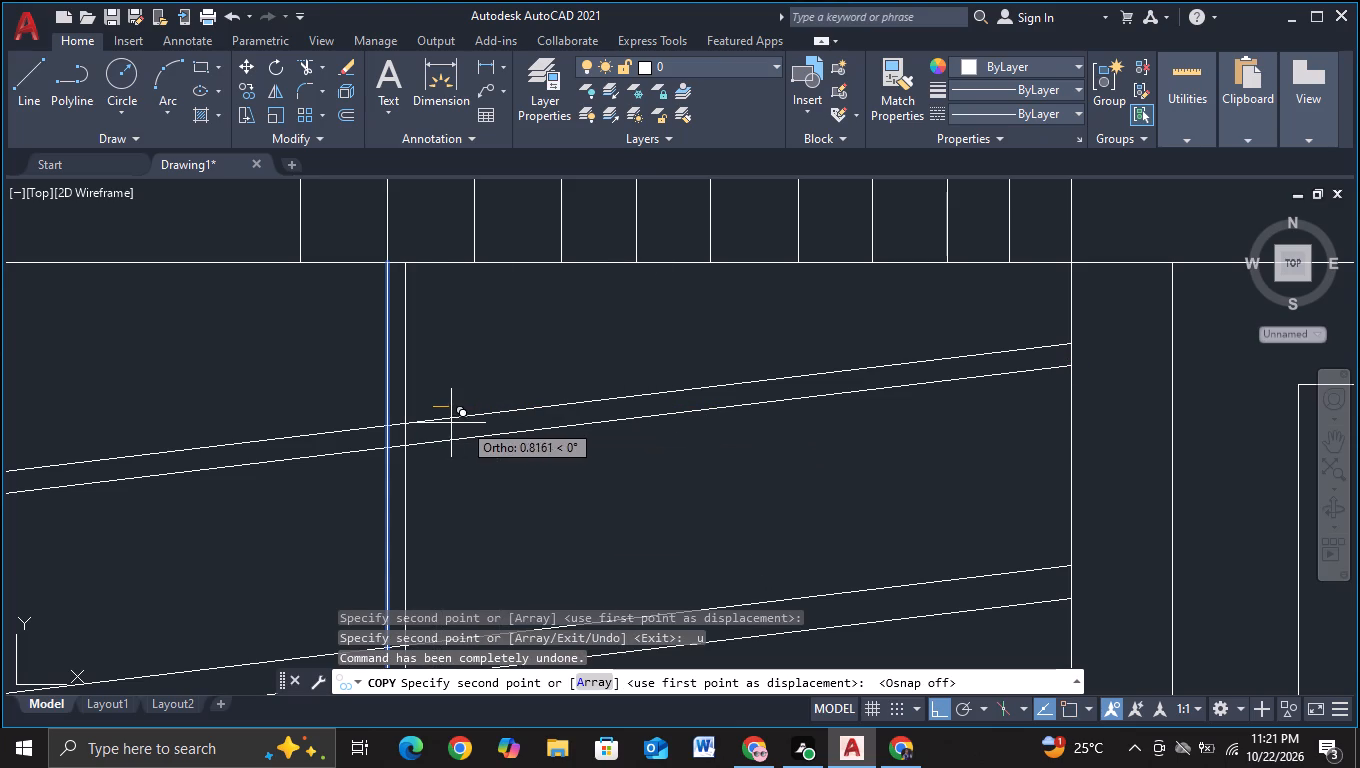
{"action": "left_click", "coordinate": [463, 422]}
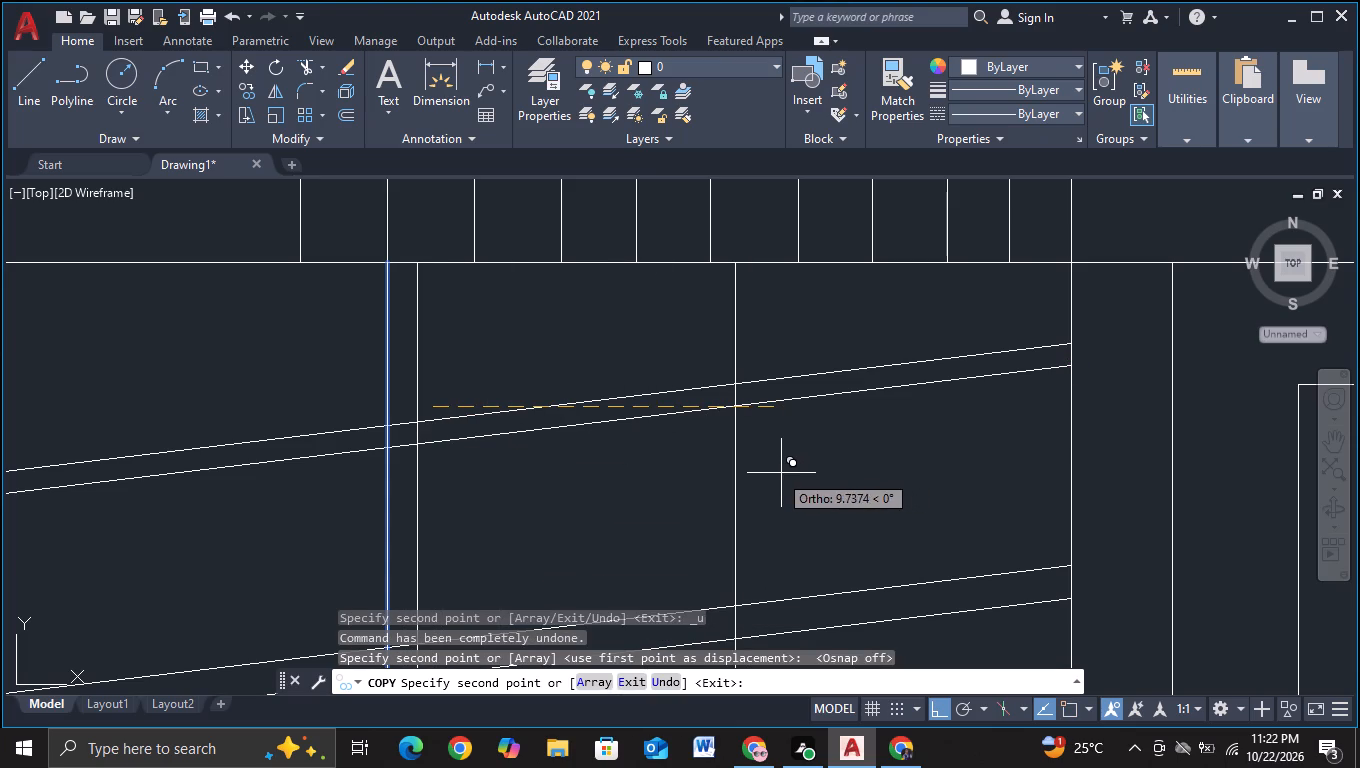
{"action": "left_click", "coordinate": [778, 473]}
{"action": "left_click", "coordinate": [804, 477]}
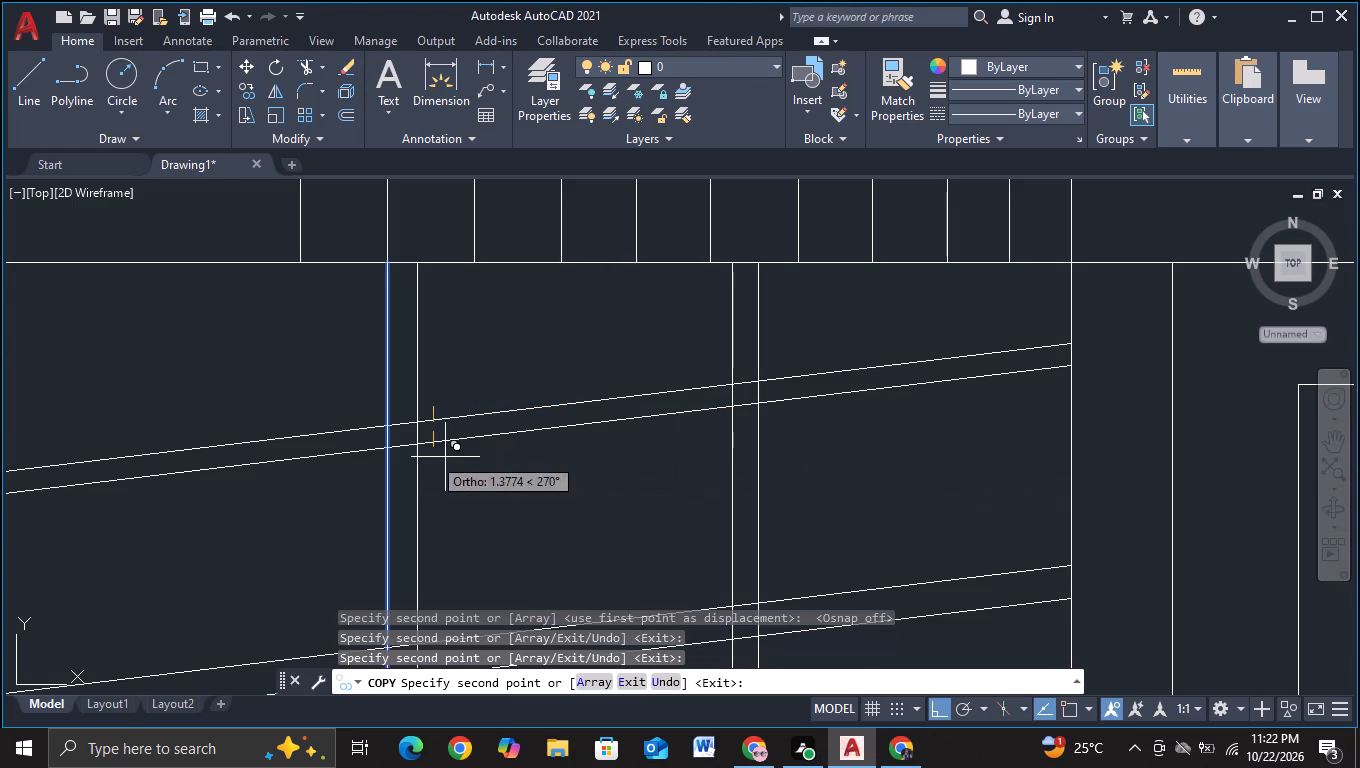
{"action": "middle_click_drag", "start_coordinate": [382, 456], "coordinate": [953, 464]}
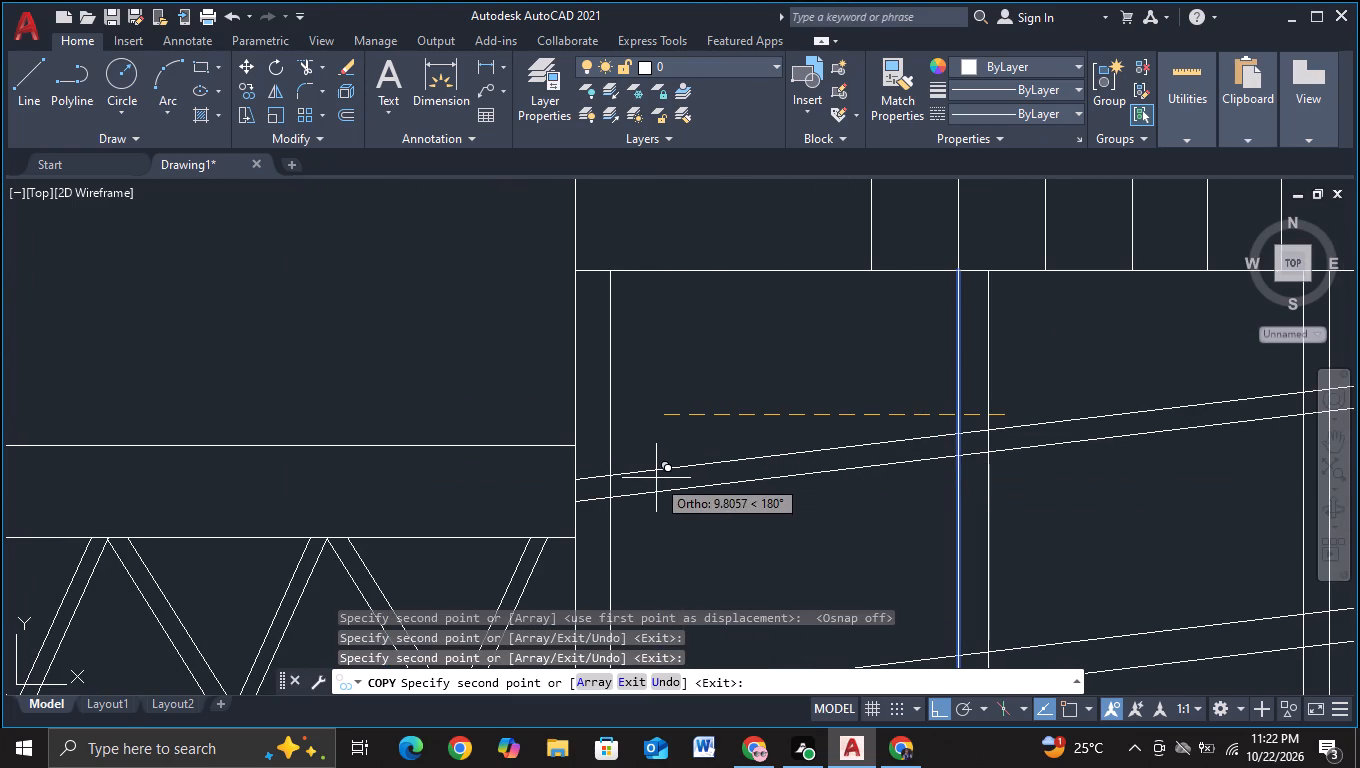
{"action": "left_click", "coordinate": [647, 479]}
{"action": "key", "text": "Escape"}
Move the leftmost vertical copy and the adjoining wall line above the truss about 2.2 units to the right.
{"action": "scroll", "coordinate": [791, 496], "scroll_direction": "down", "scroll_amount": 2}
{"action": "middle_click_drag", "start_coordinate": [810, 547], "coordinate": [789, 360]}
{"action": "scroll", "coordinate": [788, 394], "scroll_direction": "down", "scroll_amount": 1}
{"action": "middle_click_drag", "start_coordinate": [795, 466], "coordinate": [785, 411]}
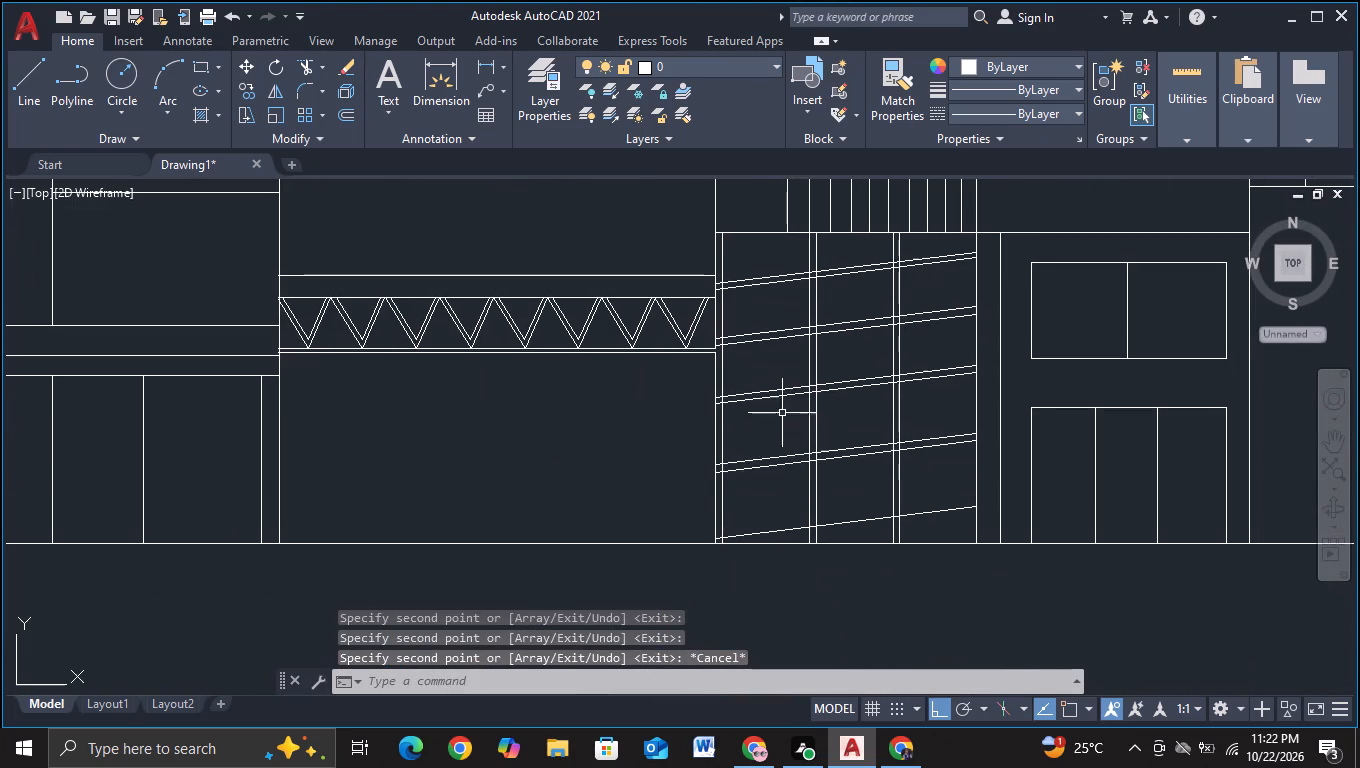
{"action": "scroll", "coordinate": [700, 431], "scroll_direction": "up", "scroll_amount": 1}
{"action": "middle_click_drag", "start_coordinate": [710, 410], "coordinate": [691, 534]}
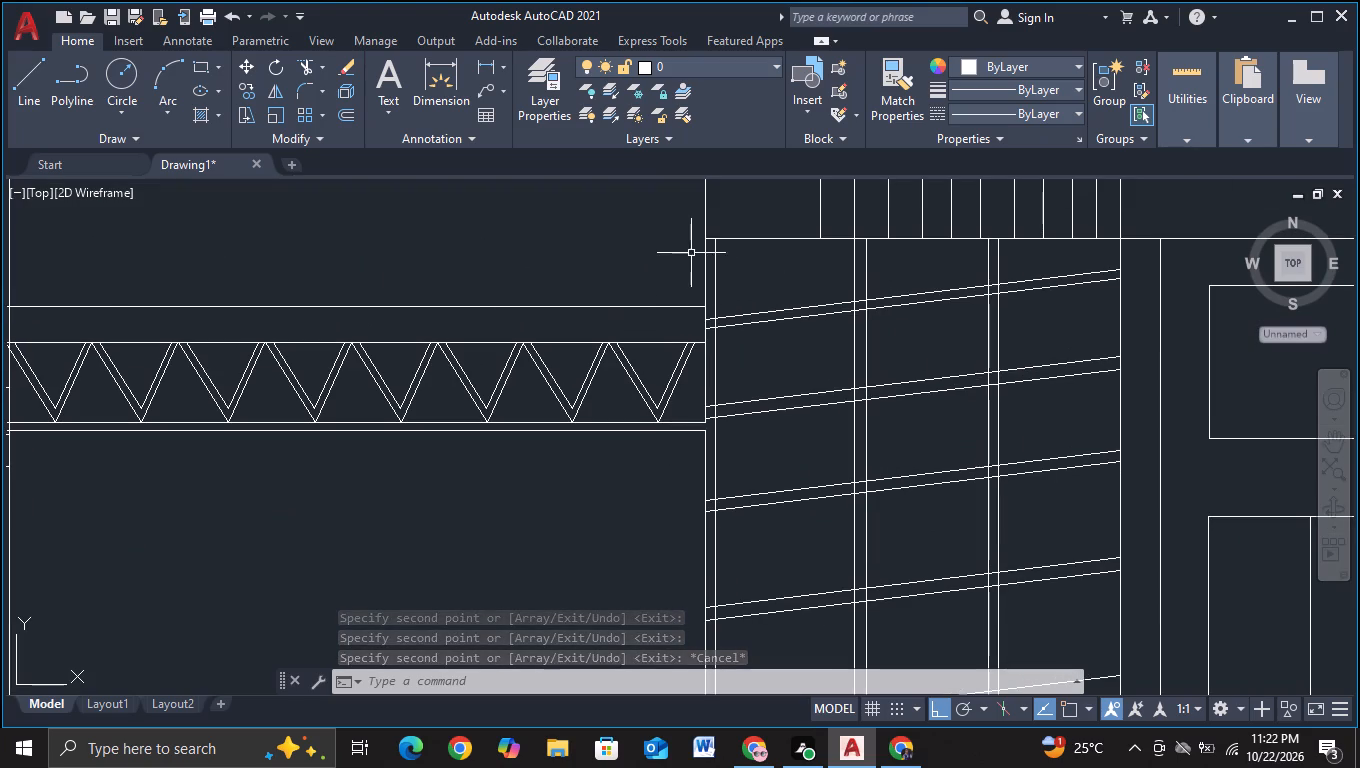
{"action": "left_click_drag", "start_coordinate": [675, 261], "coordinate": [740, 269]}
{"action": "left_click_drag", "start_coordinate": [740, 269], "coordinate": [666, 278]}
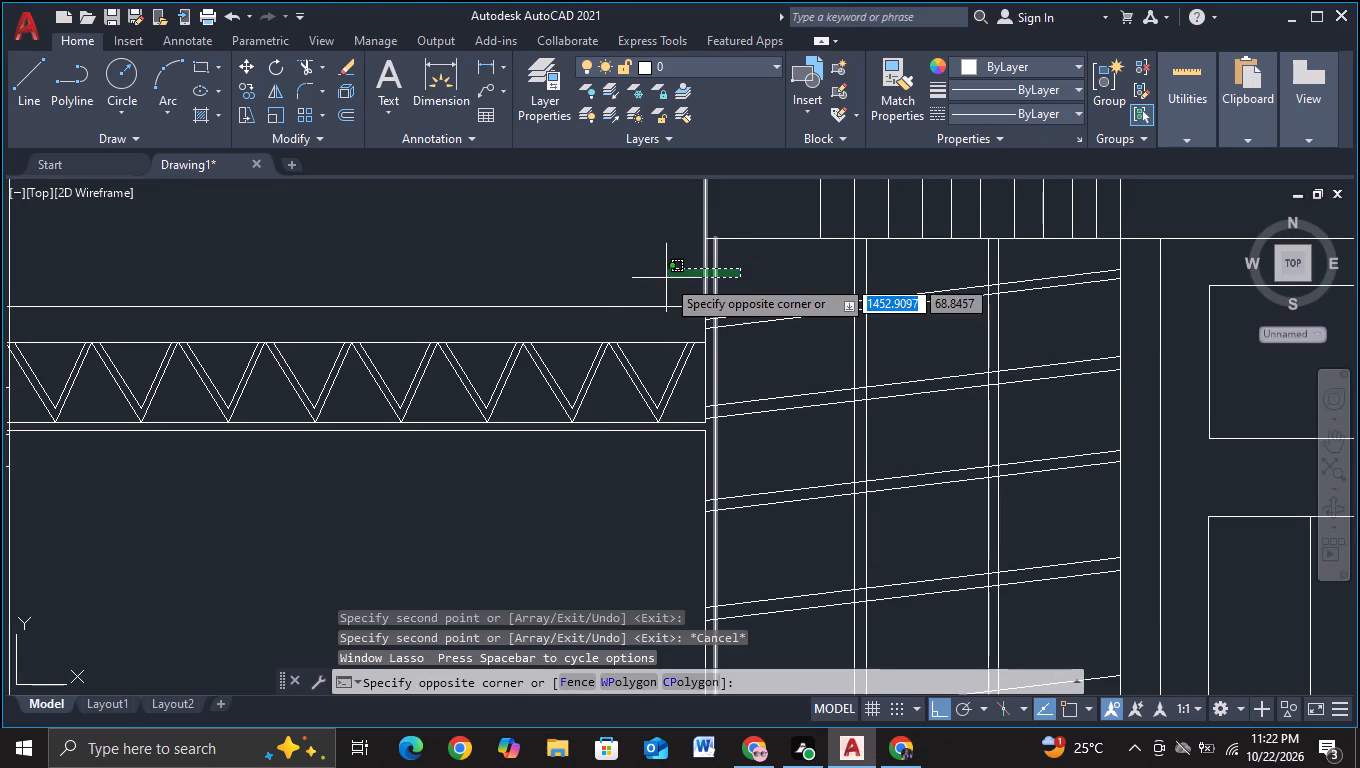
{"action": "left_click", "coordinate": [680, 283]}
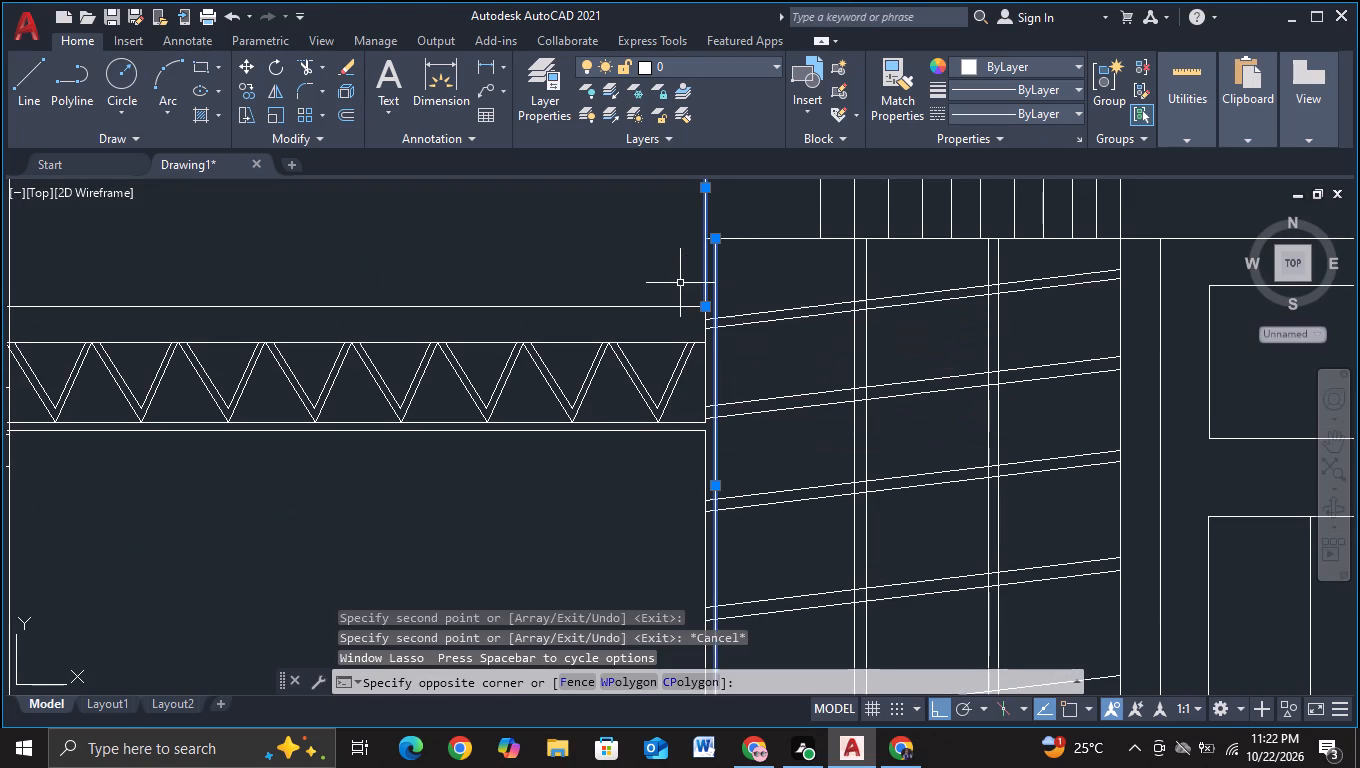
{"action": "middle_click_drag", "start_coordinate": [673, 529], "coordinate": [572, 383]}
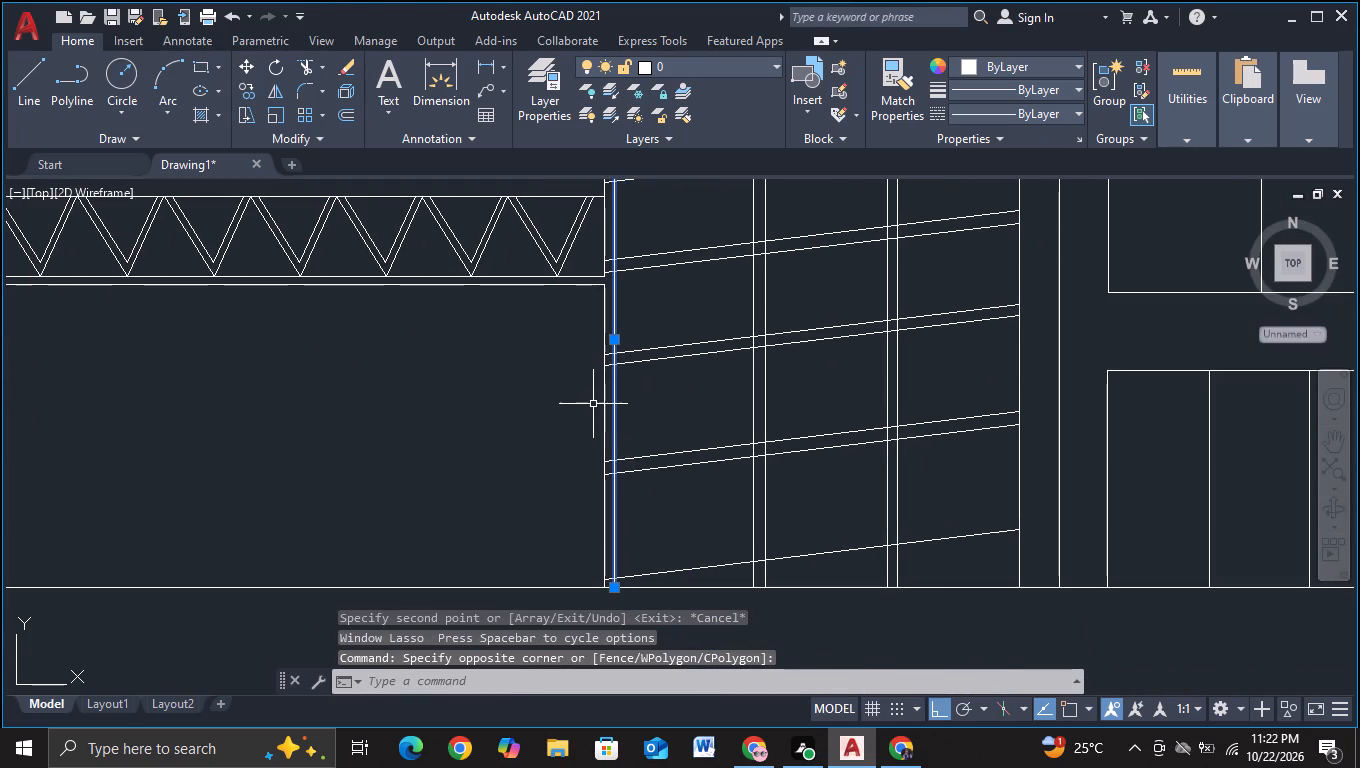
{"action": "key", "text": "m"}
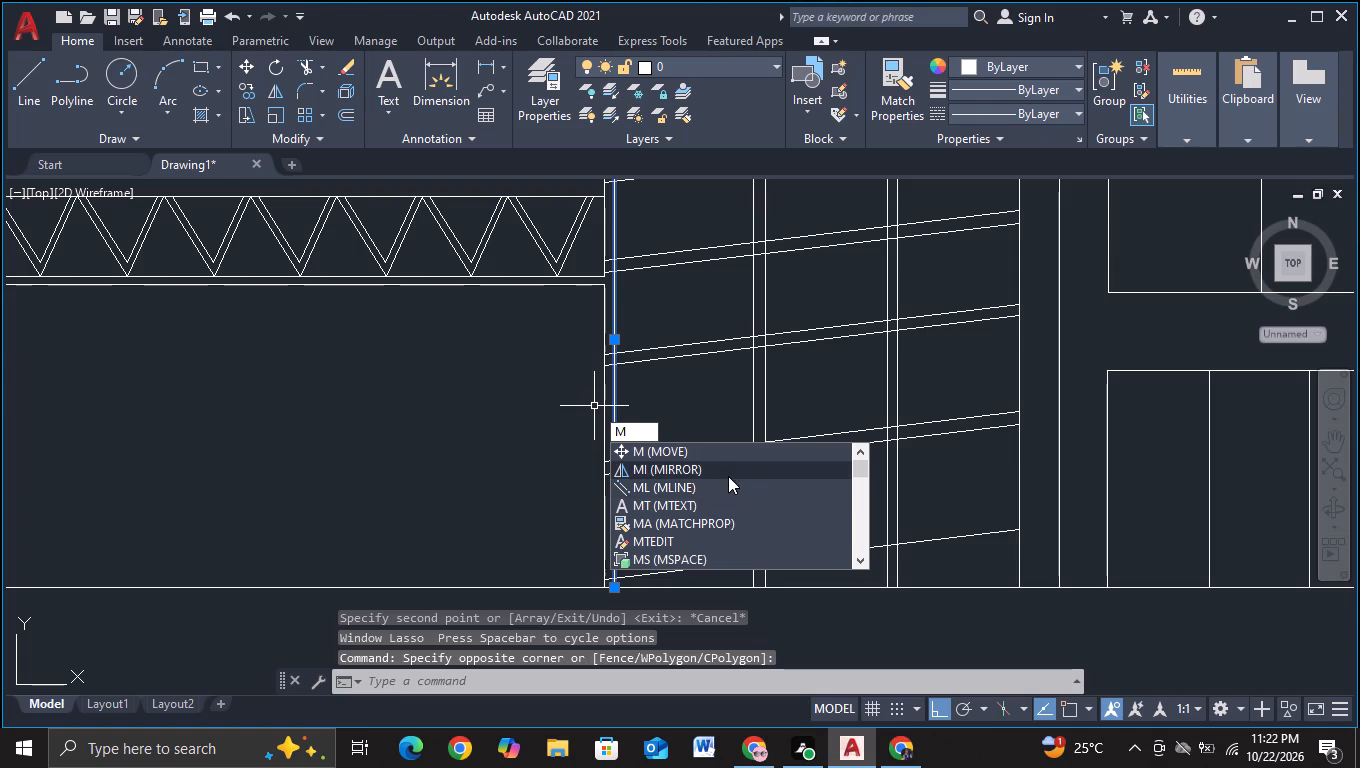
{"action": "left_click", "coordinate": [724, 455]}
{"action": "left_click", "coordinate": [642, 429]}
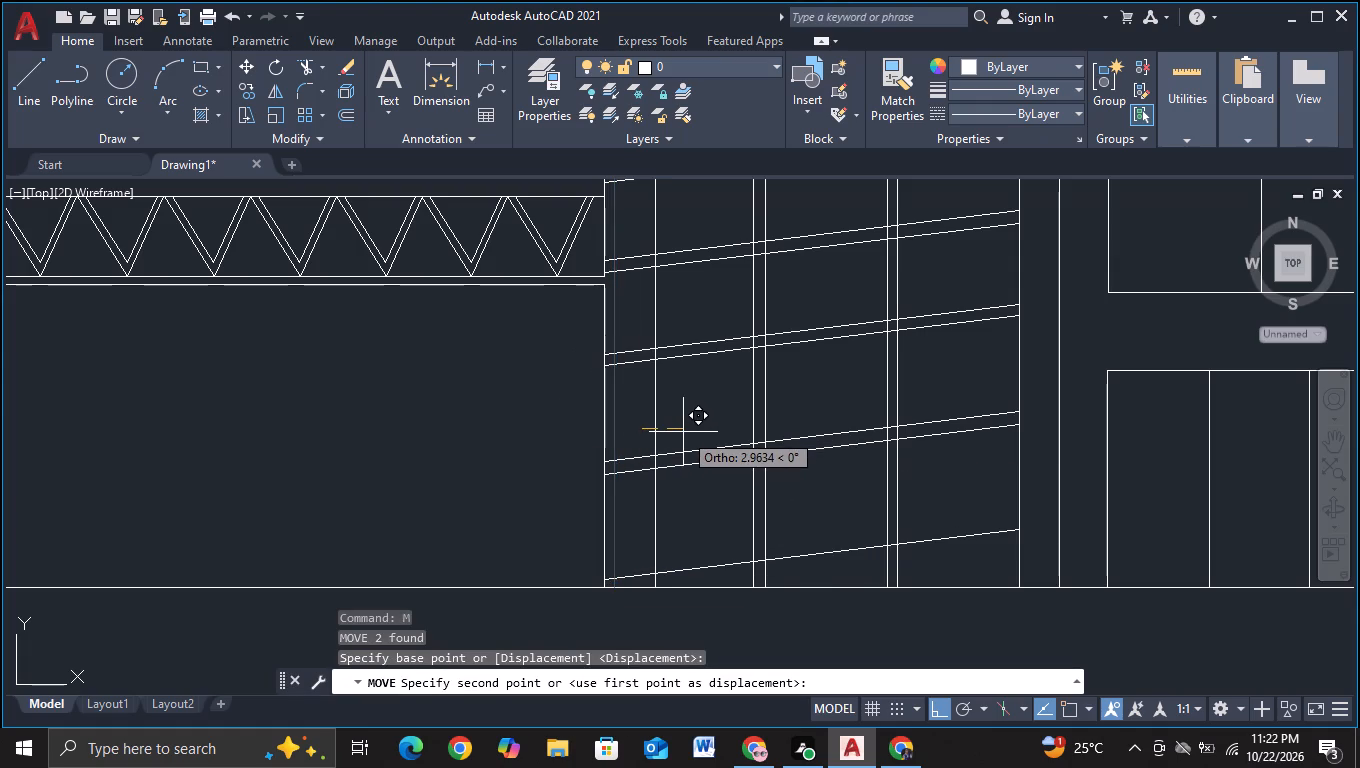
{"action": "left_click", "coordinate": [672, 432]}
{"action": "key", "text": "Escape"}
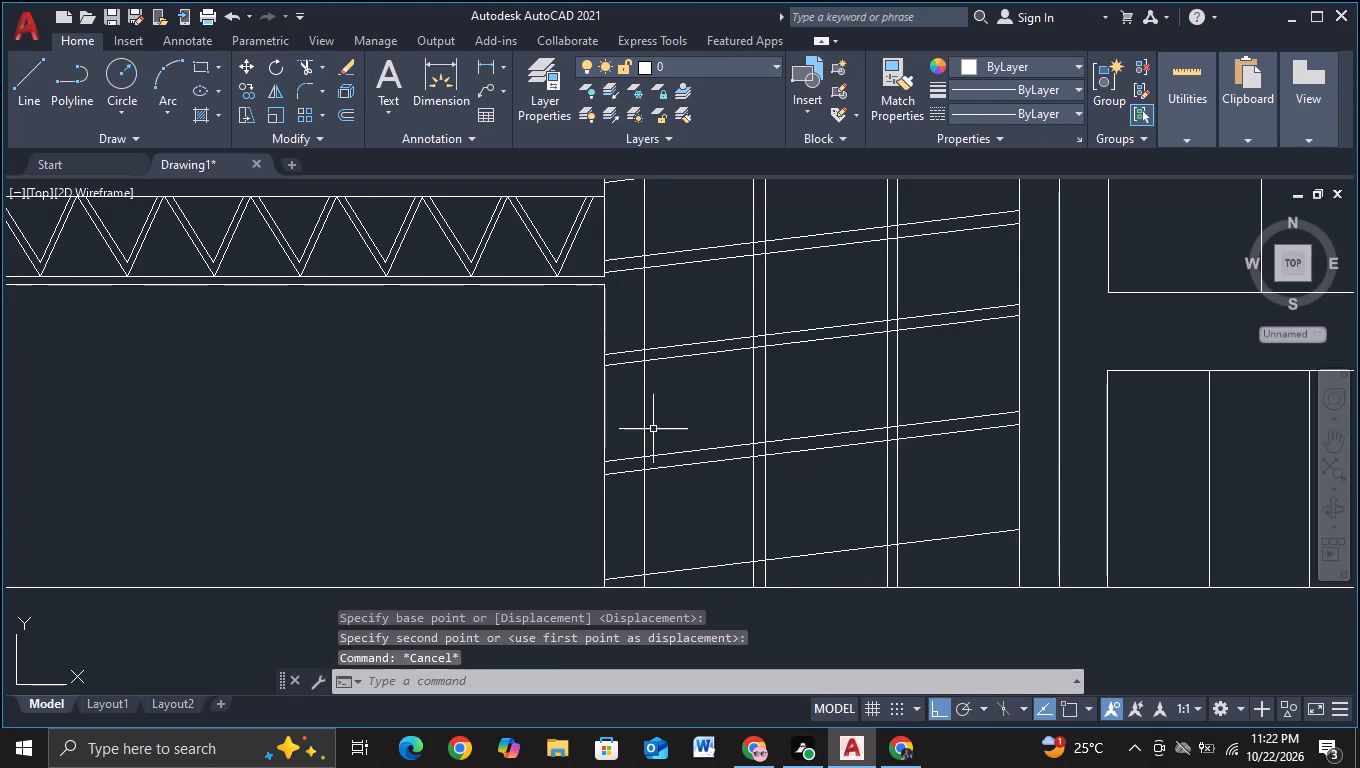
Trim the sloped band ends left of the moved vertical line and the old wall edge below the truss.
{"action": "scroll", "coordinate": [645, 427], "scroll_direction": "down", "scroll_amount": 1}
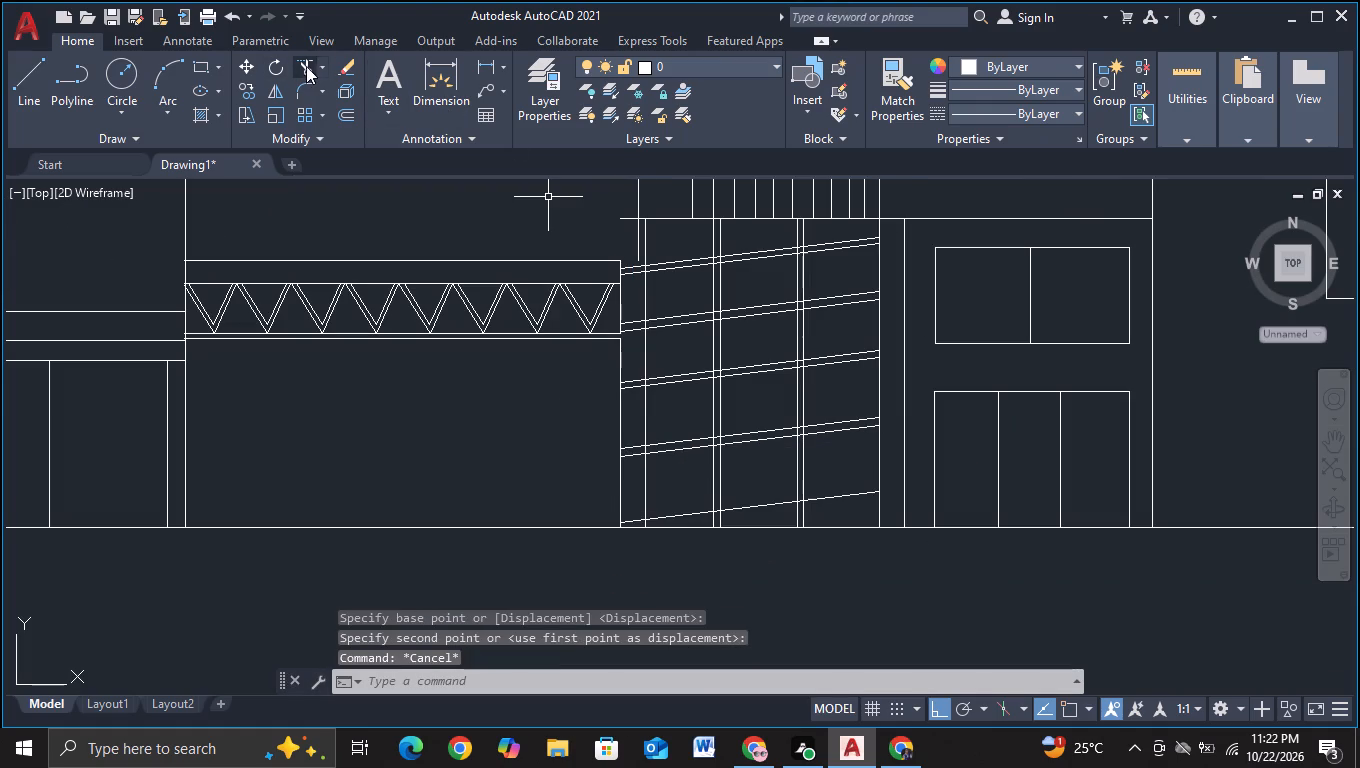
{"action": "left_click", "coordinate": [307, 66]}
{"action": "left_click", "coordinate": [627, 262]}
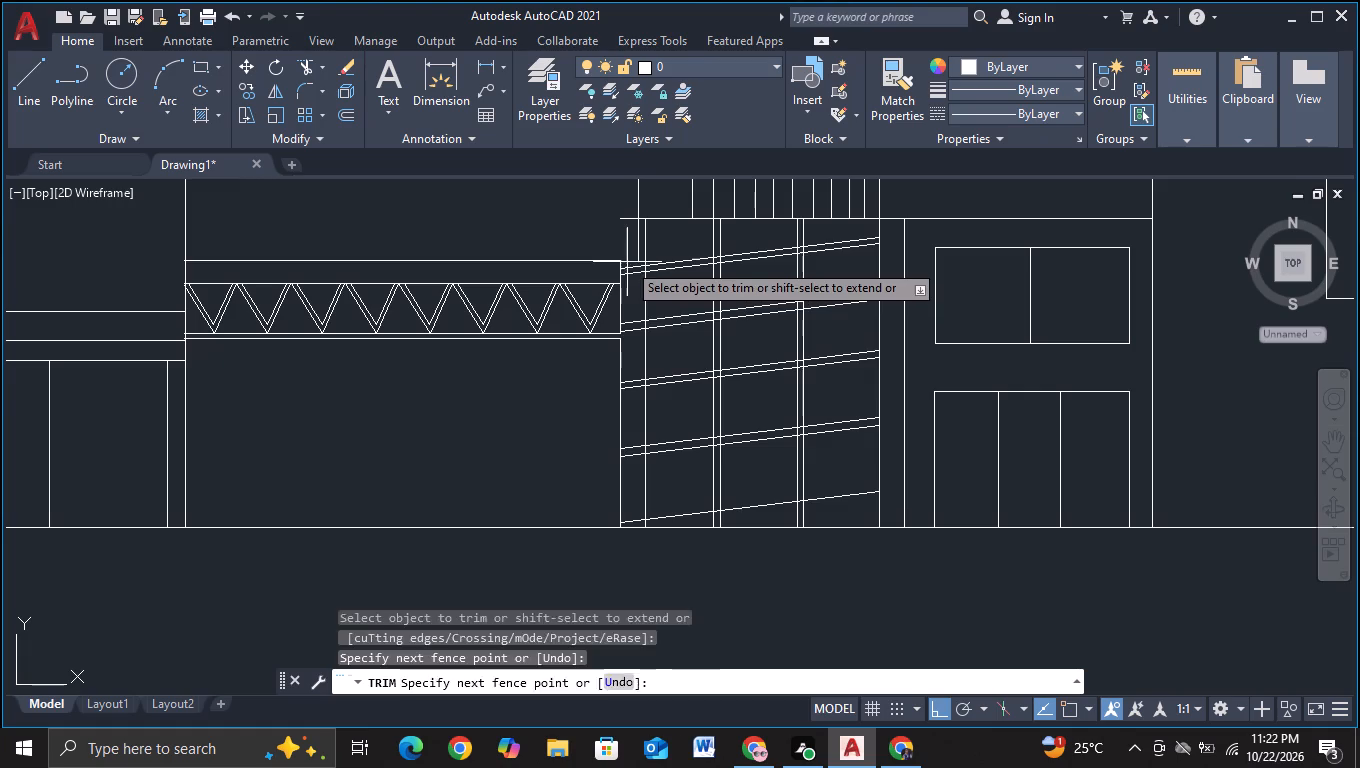
{"action": "left_click", "coordinate": [629, 476]}
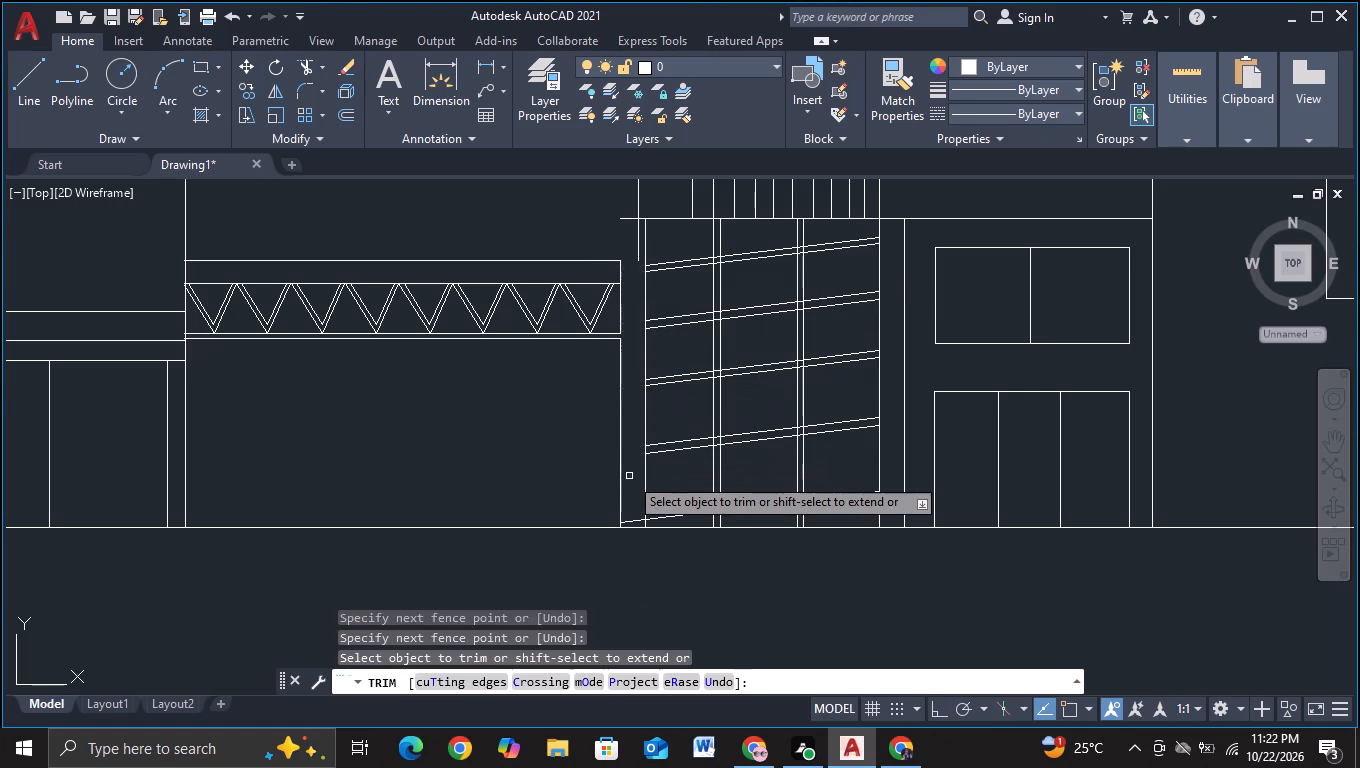
{"action": "left_click_drag", "start_coordinate": [612, 458], "coordinate": [635, 437]}
Trim the moved wall line below the slat base line and the base line's overhang to its left.
{"action": "middle_click_drag", "start_coordinate": [636, 330], "coordinate": [616, 416]}
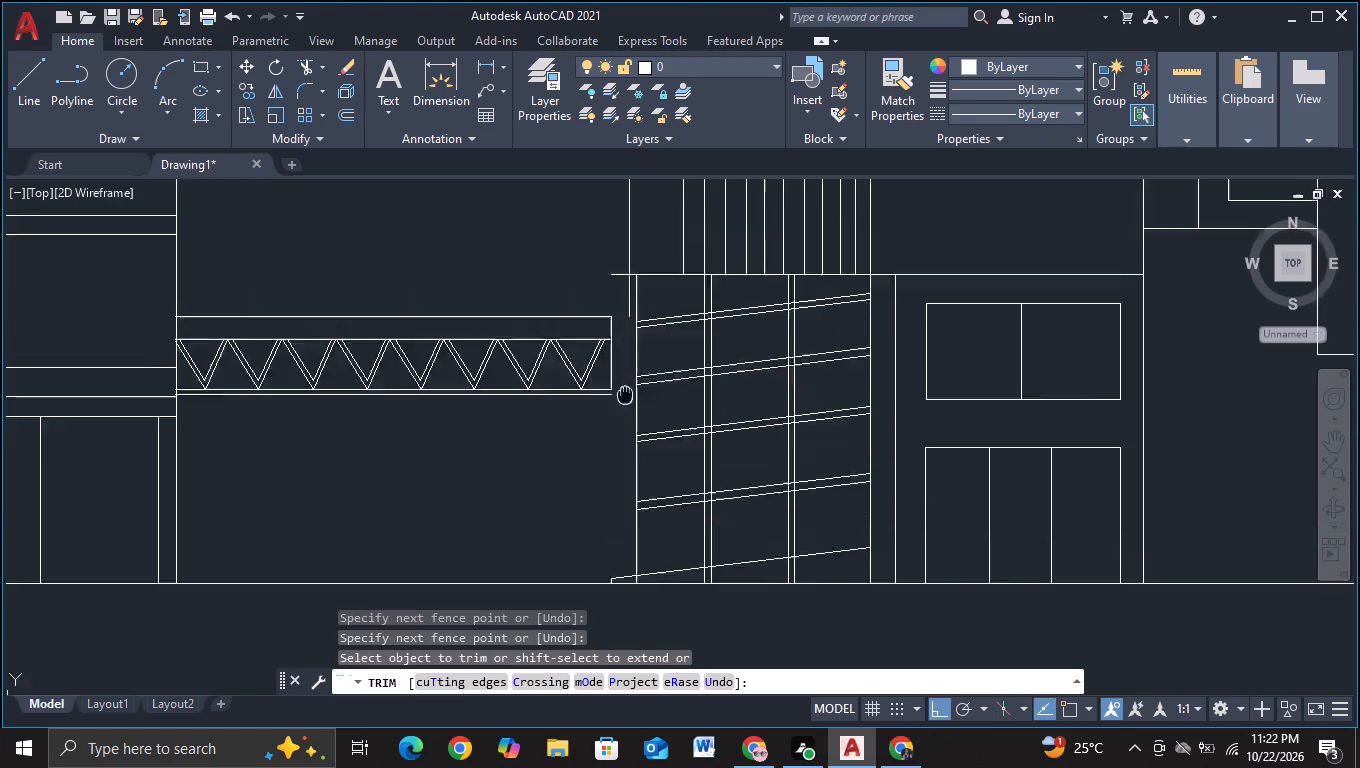
{"action": "middle_click_drag", "start_coordinate": [616, 416], "coordinate": [601, 461]}
{"action": "scroll", "coordinate": [596, 411], "scroll_direction": "up", "scroll_amount": 1}
{"action": "left_click", "coordinate": [609, 365]}
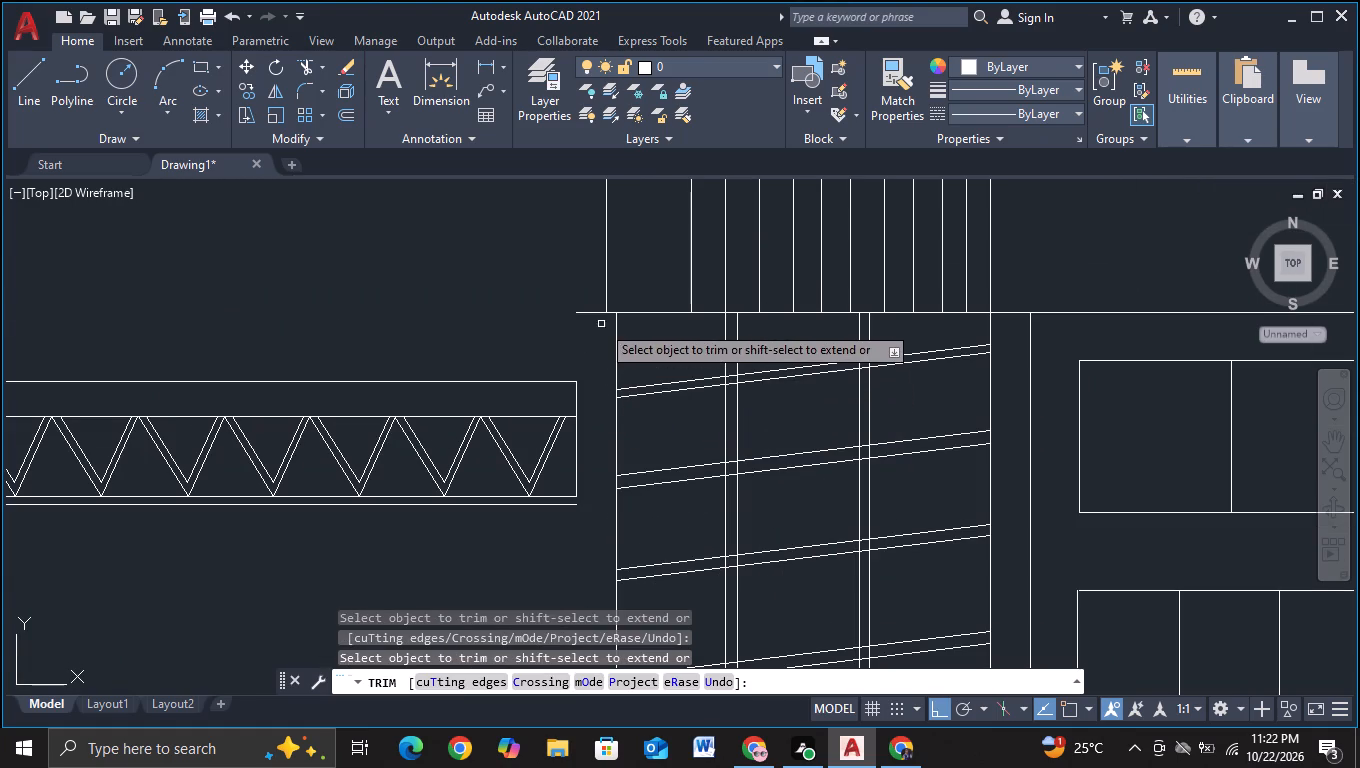
{"action": "left_click", "coordinate": [592, 313]}
{"action": "key", "text": "Escape"}
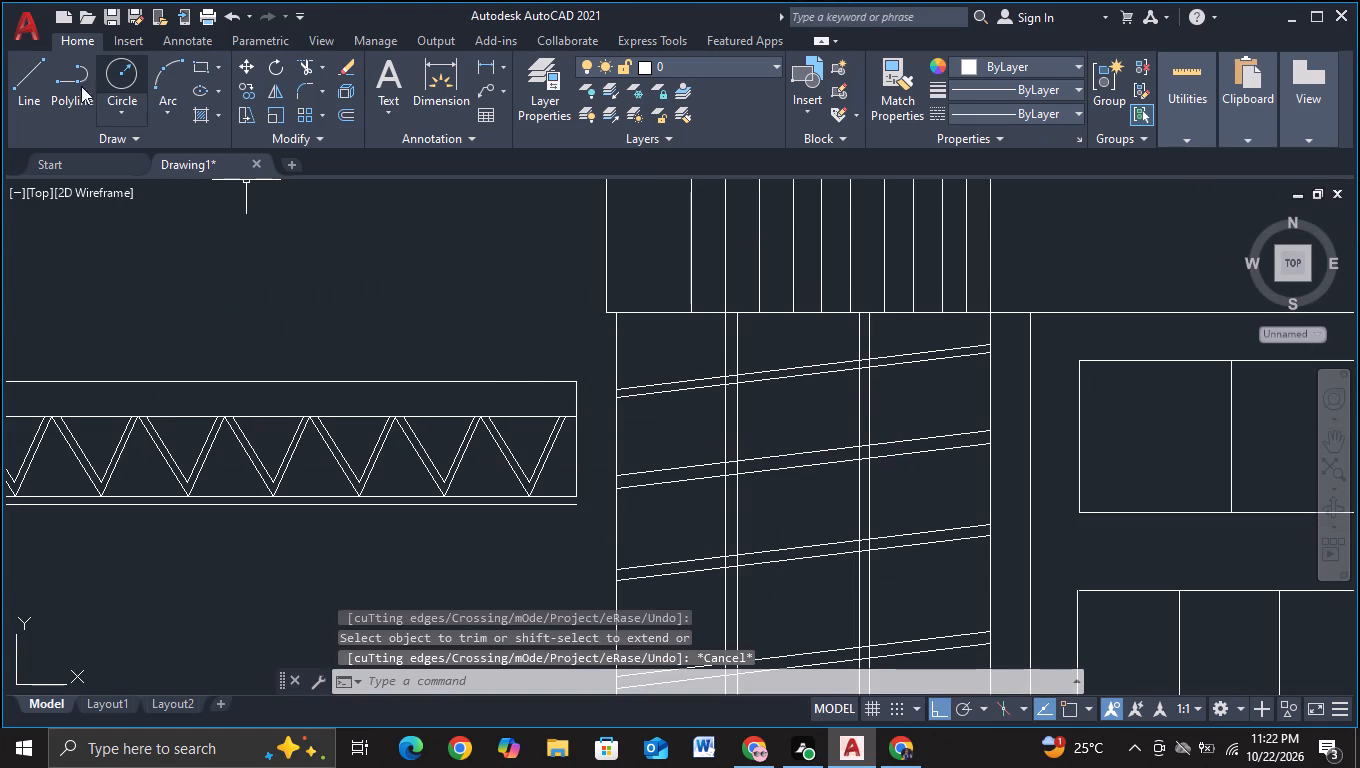
Draw a line from the slat base corner 2.2 units left to the truss end, about 18.4 units down, and right across the leftmost bay line.
{"action": "left_click", "coordinate": [28, 93]}
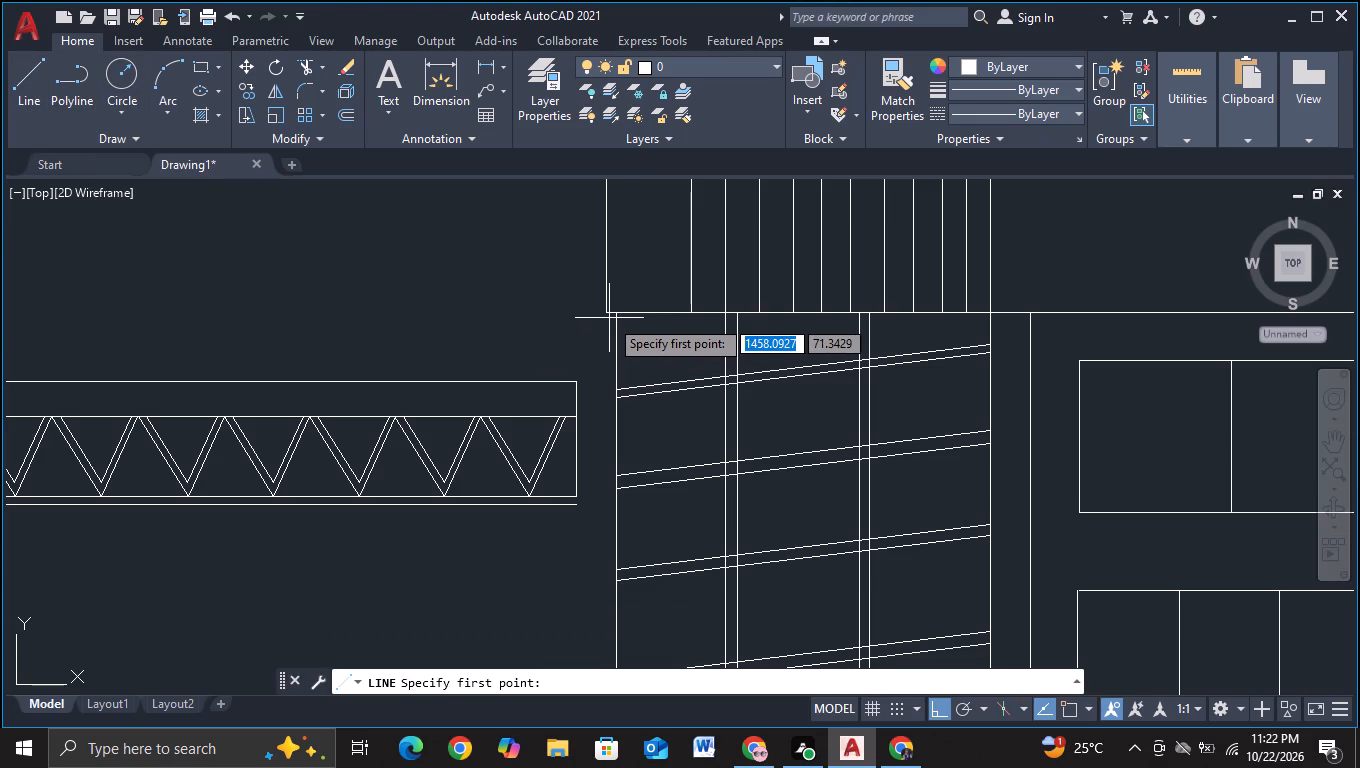
{"action": "key", "text": "F3"}
{"action": "left_click", "coordinate": [597, 317]}
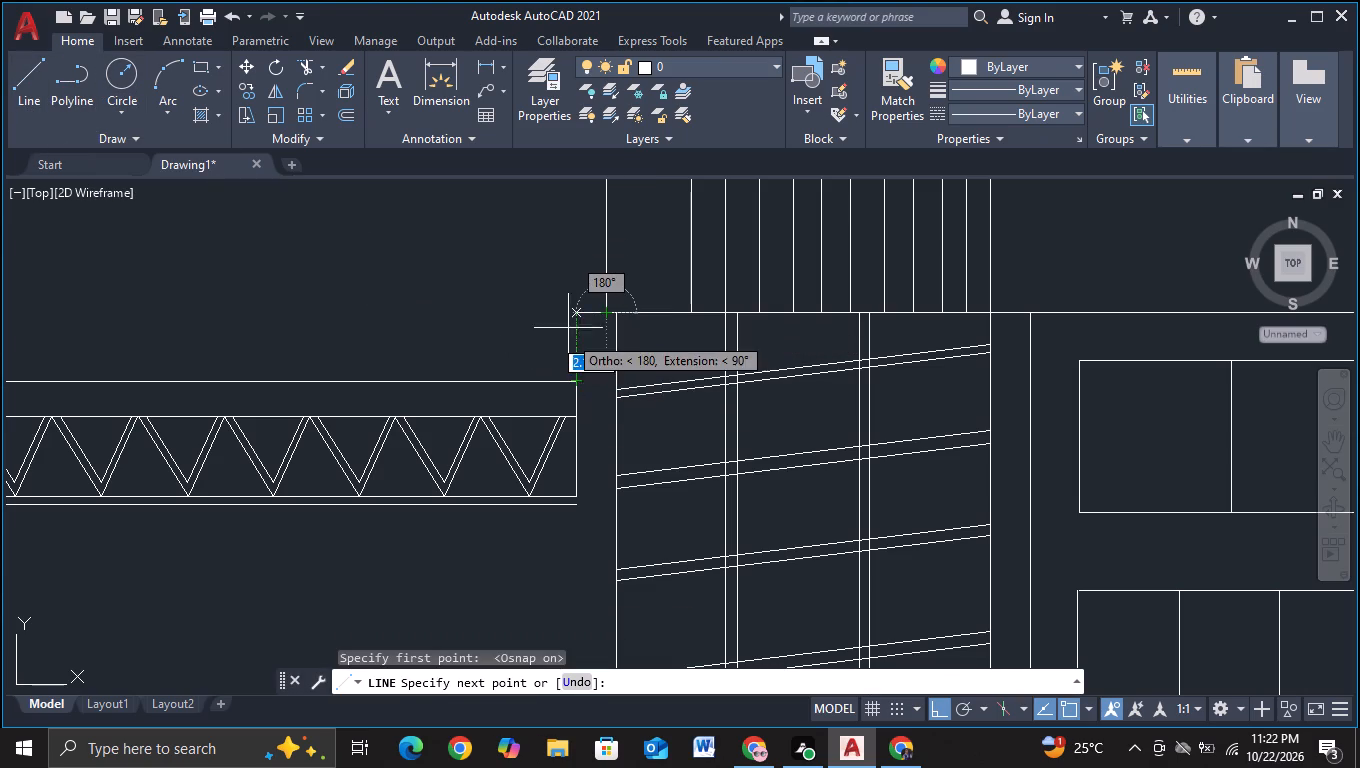
{"action": "left_click", "coordinate": [574, 312]}
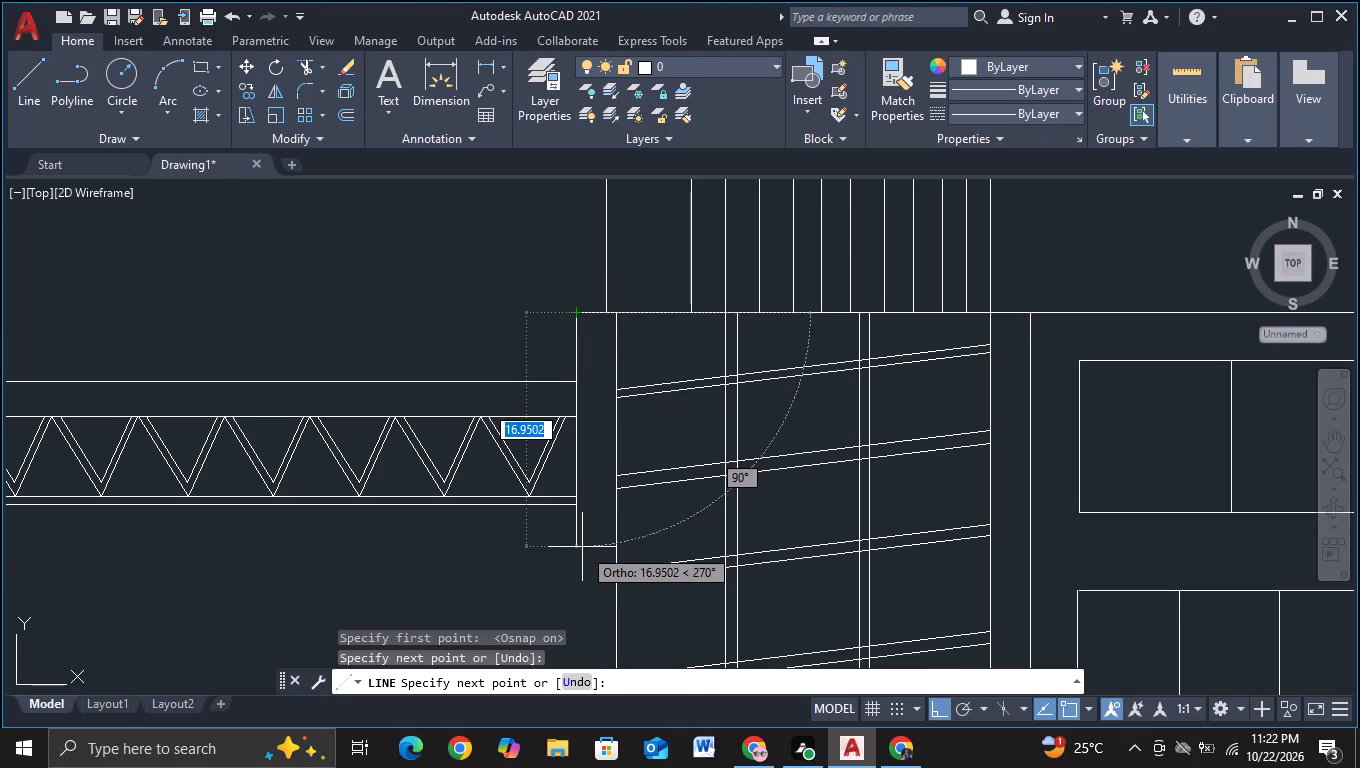
{"action": "left_click", "coordinate": [579, 566]}
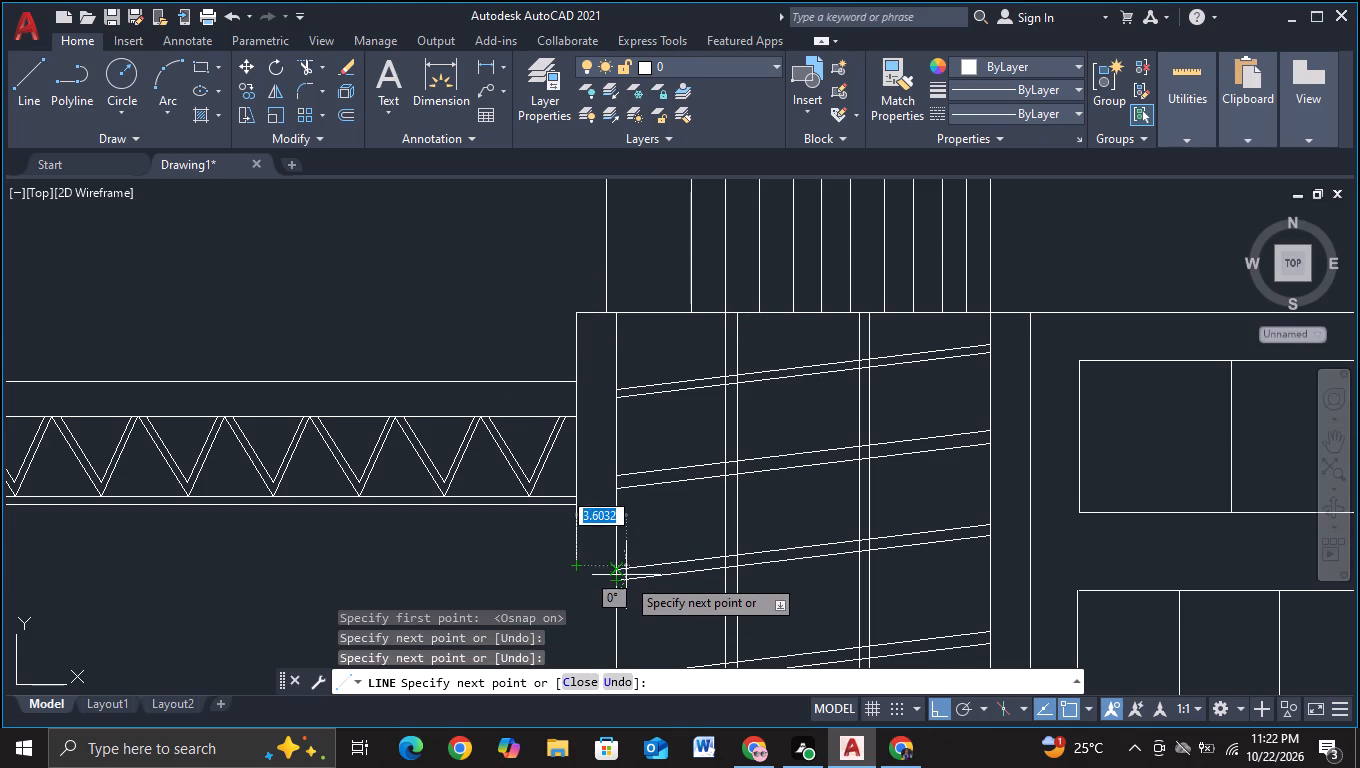
{"action": "left_click", "coordinate": [663, 546]}
{"action": "key", "text": "Escape"}
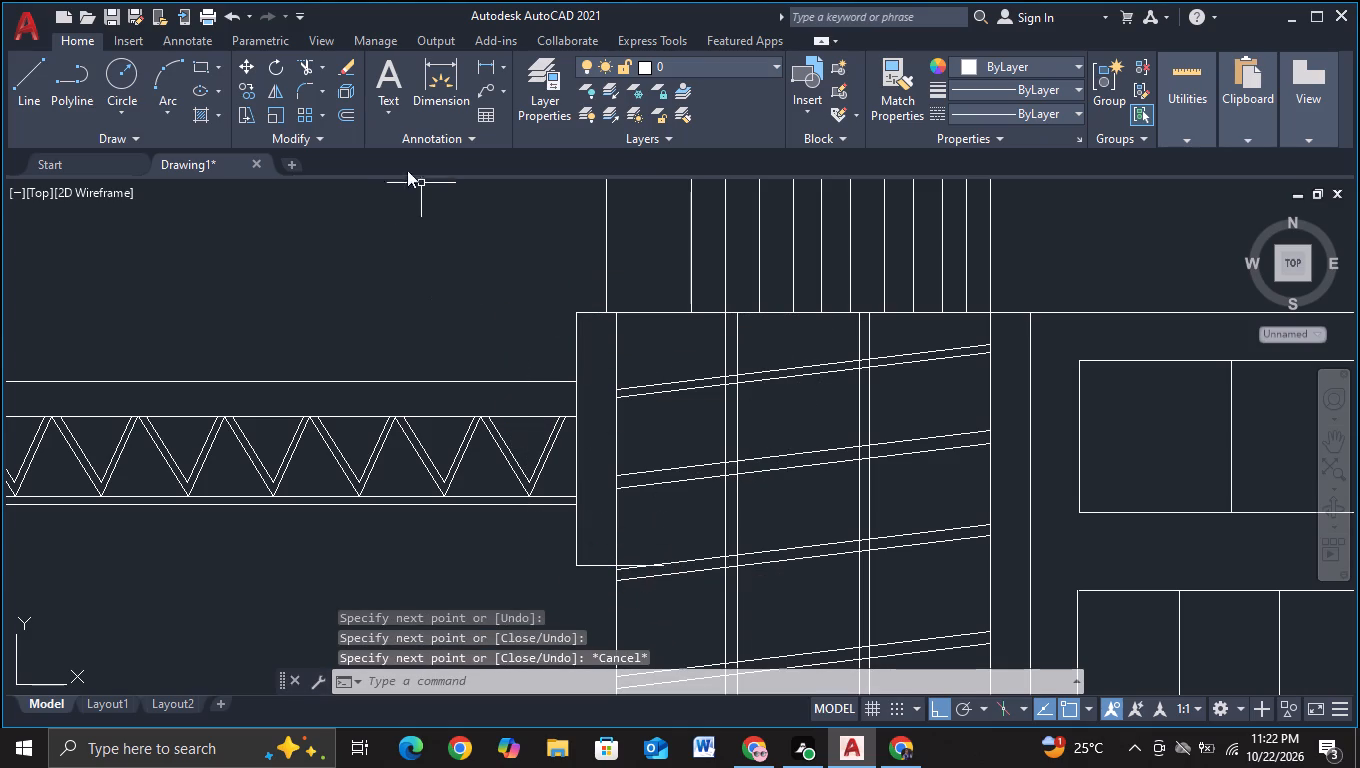
Trim the new horizontal line's overhang beyond the leftmost bay line, including the piece past the sloped band.
{"action": "left_click", "coordinate": [302, 62]}
{"action": "scroll", "coordinate": [761, 564], "scroll_direction": "up", "scroll_amount": 2}
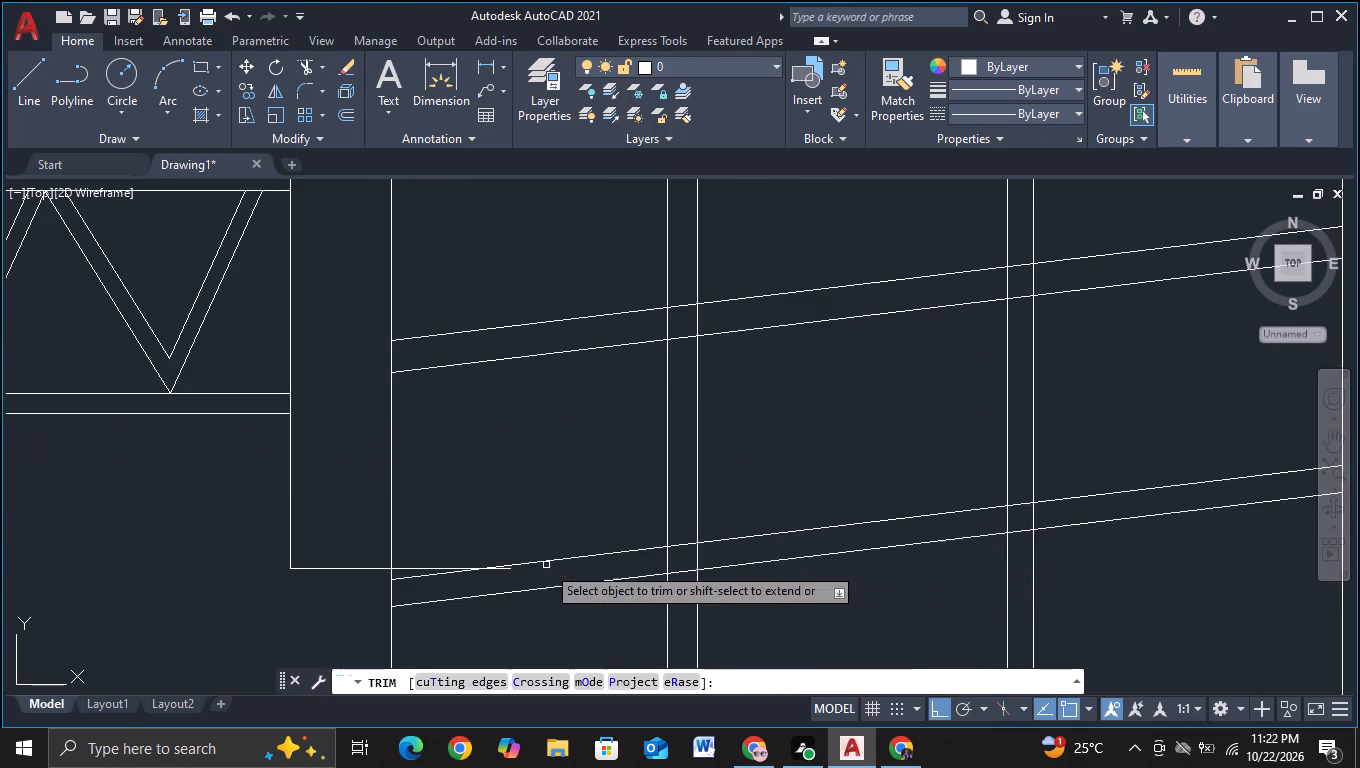
{"action": "scroll", "coordinate": [514, 562], "scroll_direction": "up", "scroll_amount": 2}
{"action": "left_click_drag", "start_coordinate": [260, 590], "coordinate": [323, 484]}
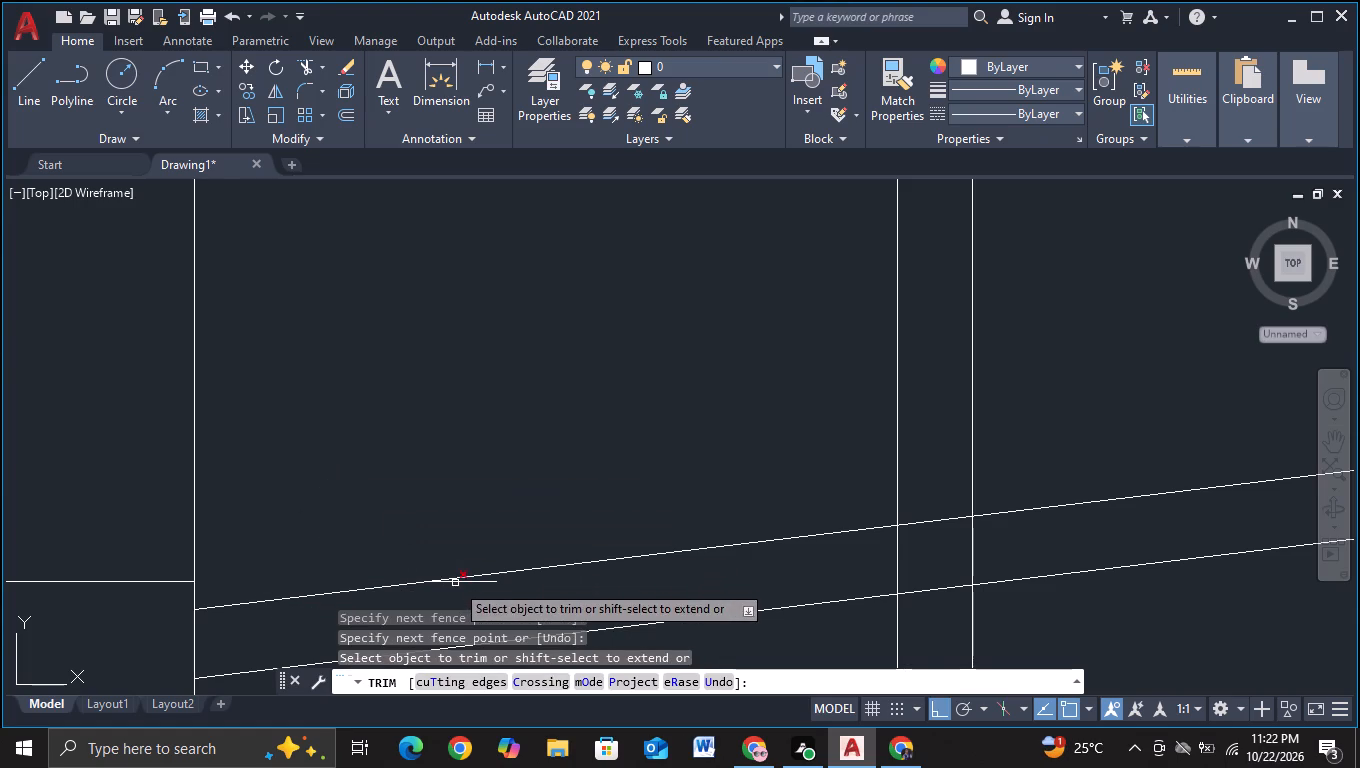
{"action": "left_click", "coordinate": [455, 583]}
Trim the leftover left end of the lowest sloped line and the short wall stub just above the ground line.
{"action": "scroll", "coordinate": [471, 589], "scroll_direction": "down", "scroll_amount": 5}
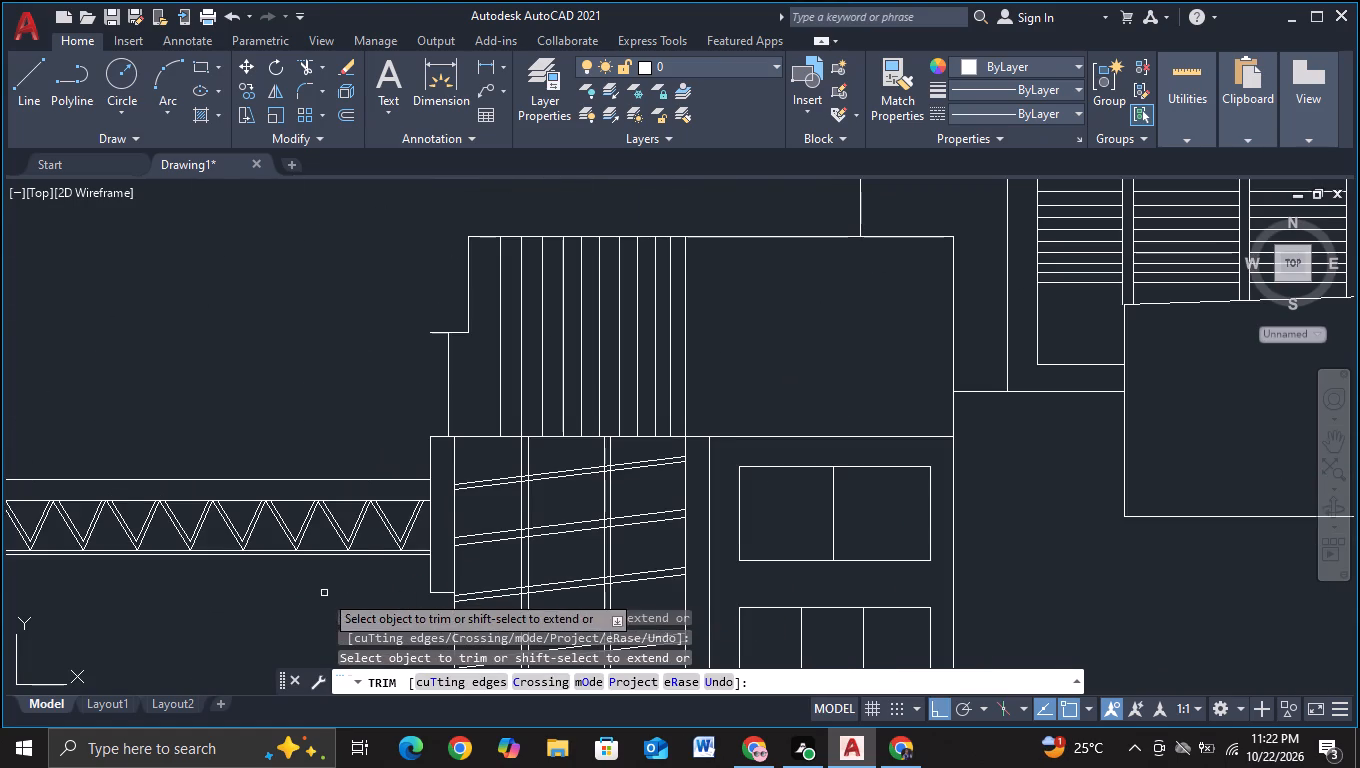
{"action": "middle_click_drag", "start_coordinate": [324, 593], "coordinate": [519, 262]}
{"action": "scroll", "coordinate": [583, 429], "scroll_direction": "up", "scroll_amount": 2}
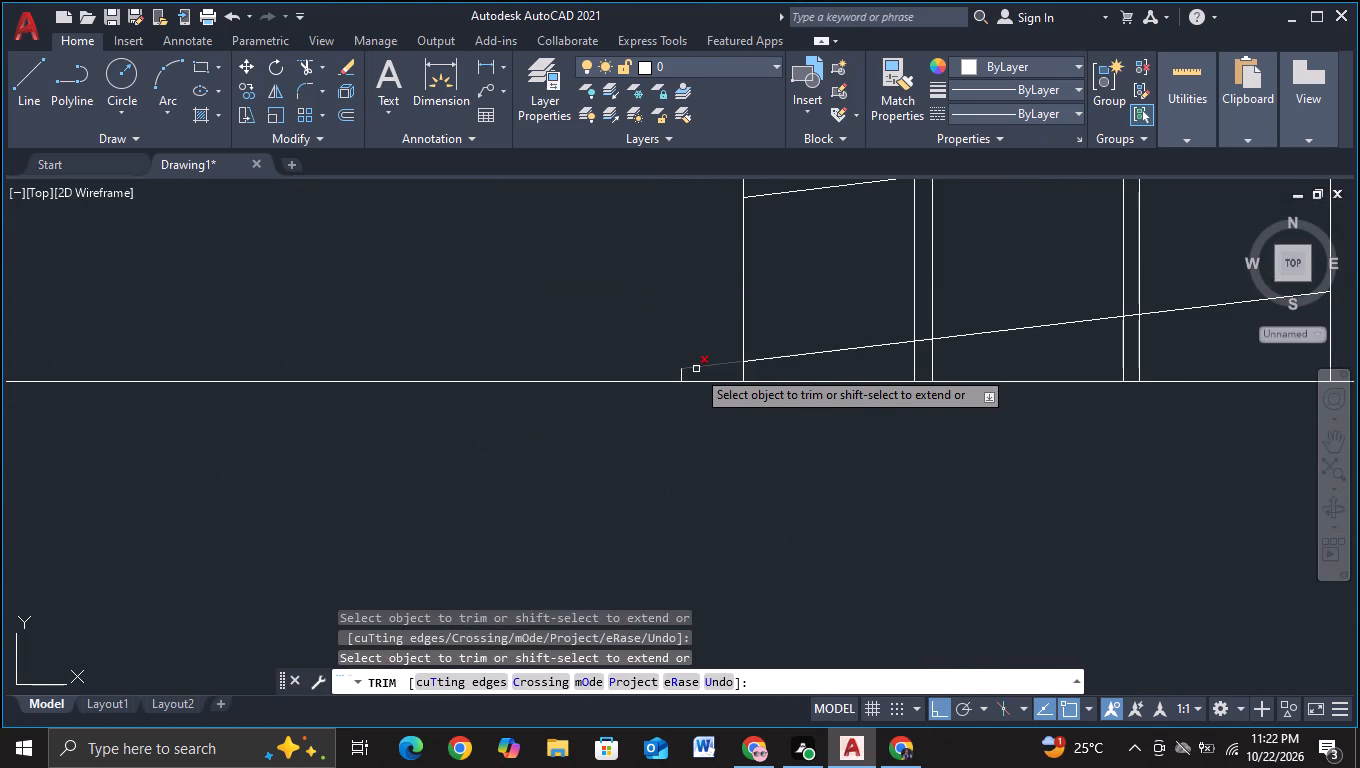
{"action": "left_click", "coordinate": [696, 369]}
{"action": "left_click", "coordinate": [681, 374]}
{"action": "scroll", "coordinate": [703, 440], "scroll_direction": "down", "scroll_amount": 3}
{"action": "middle_click_drag", "start_coordinate": [727, 480], "coordinate": [718, 485]}
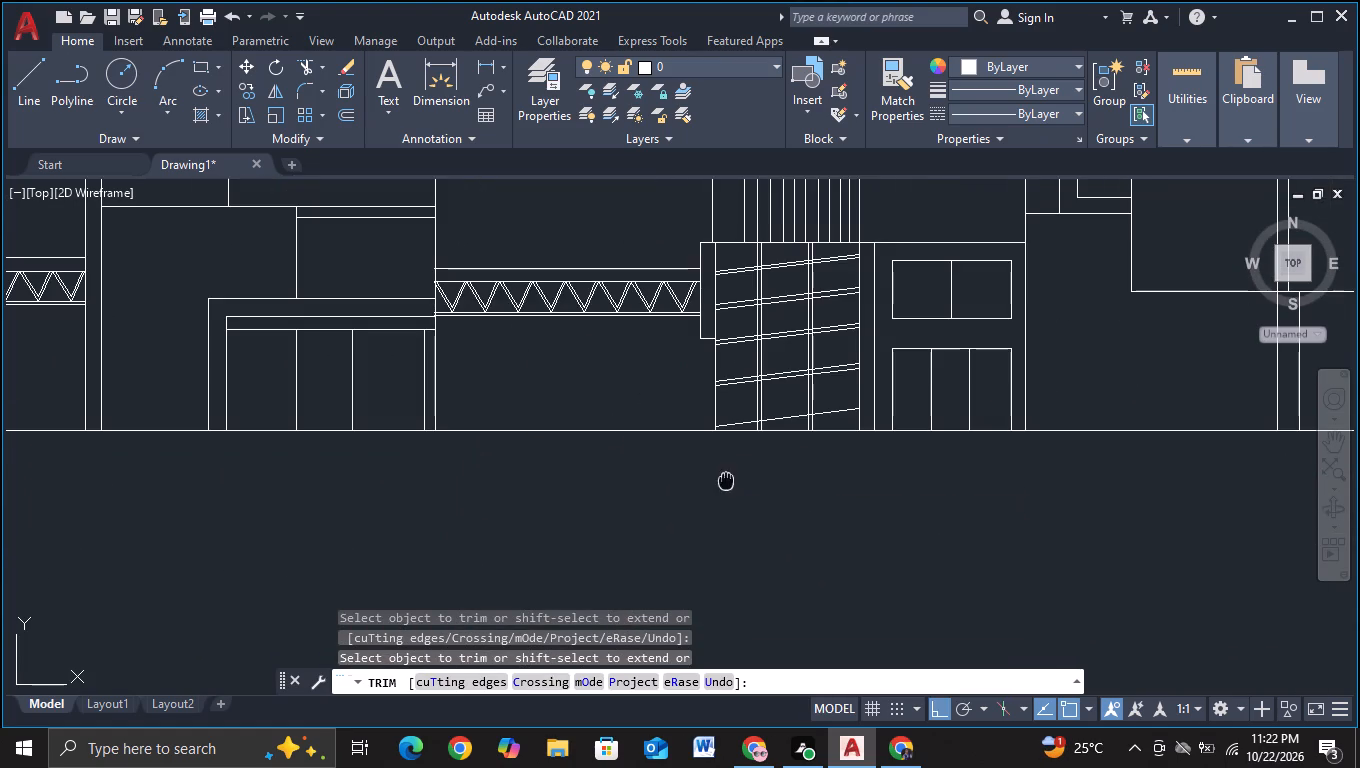
{"action": "middle_click_drag", "start_coordinate": [718, 485], "coordinate": [530, 500]}
{"action": "key", "text": "Escape"}
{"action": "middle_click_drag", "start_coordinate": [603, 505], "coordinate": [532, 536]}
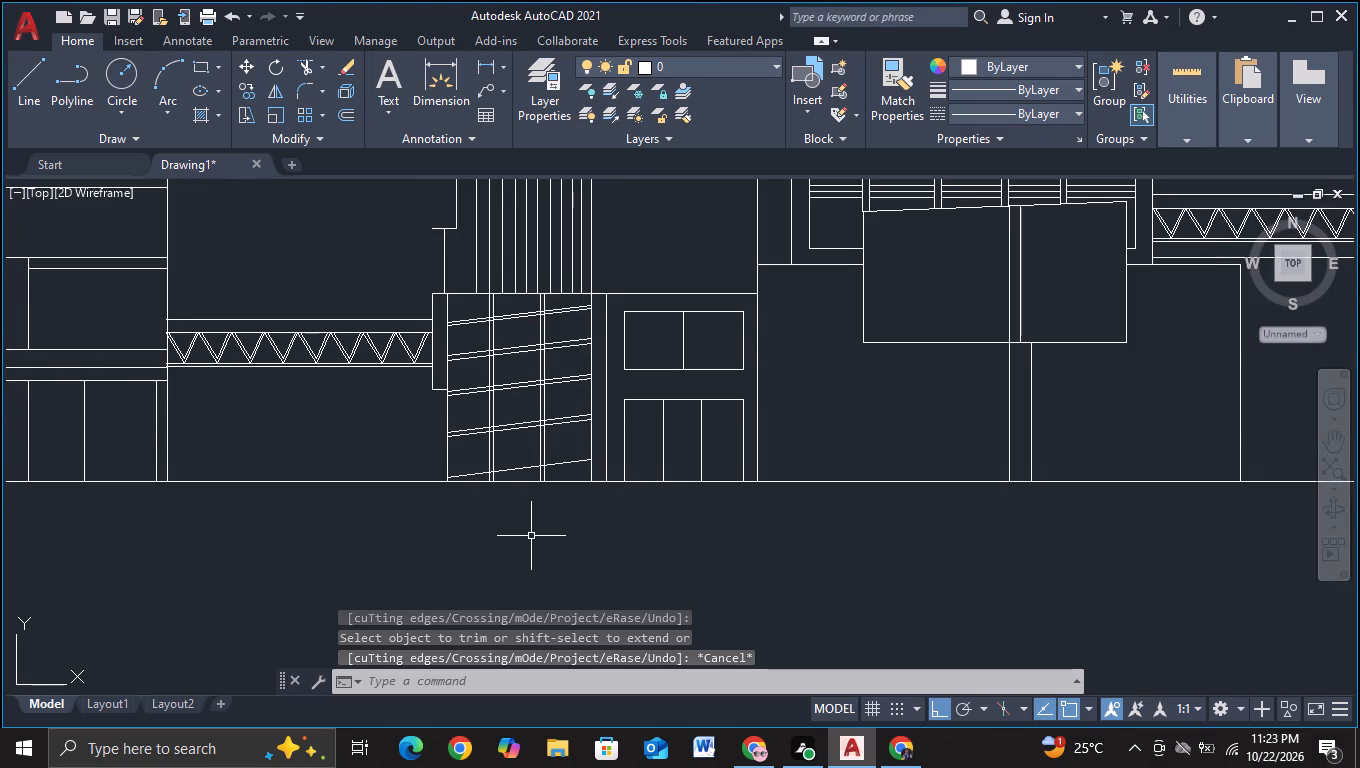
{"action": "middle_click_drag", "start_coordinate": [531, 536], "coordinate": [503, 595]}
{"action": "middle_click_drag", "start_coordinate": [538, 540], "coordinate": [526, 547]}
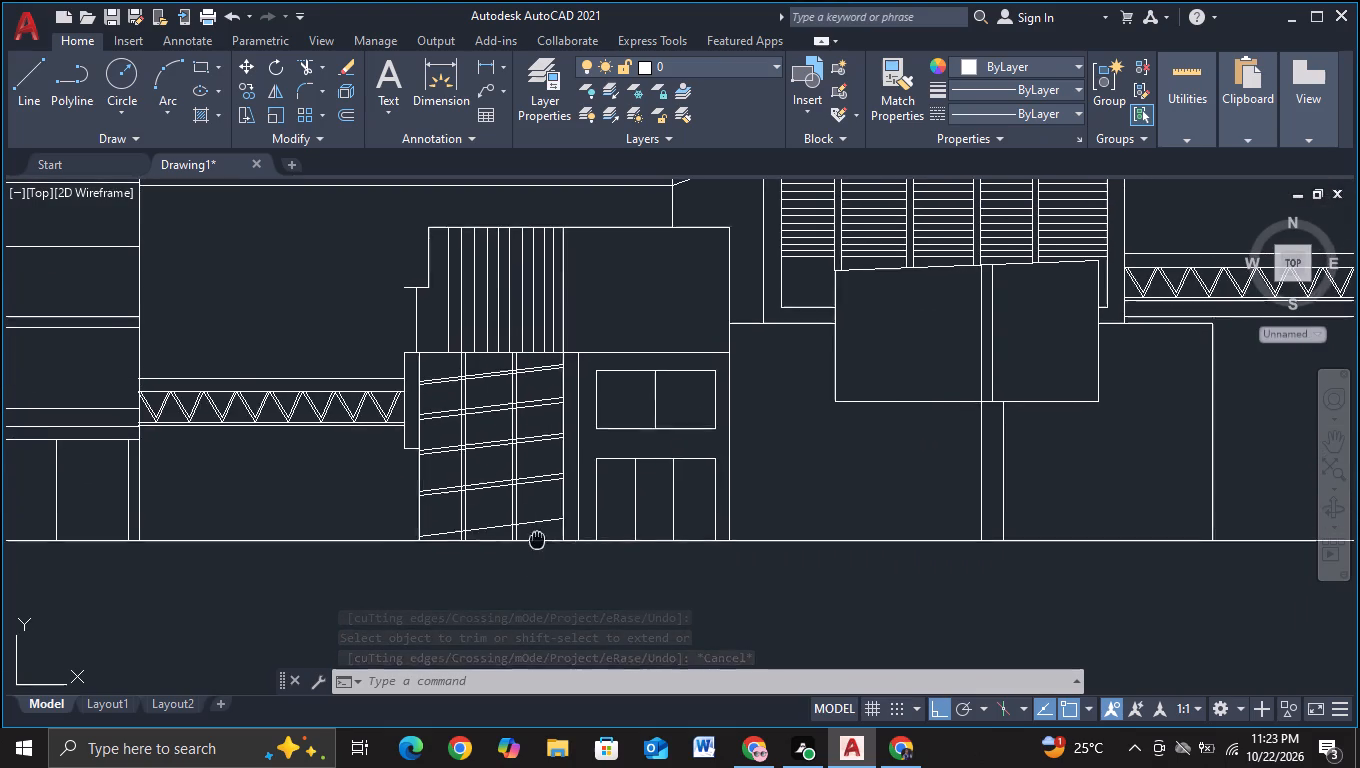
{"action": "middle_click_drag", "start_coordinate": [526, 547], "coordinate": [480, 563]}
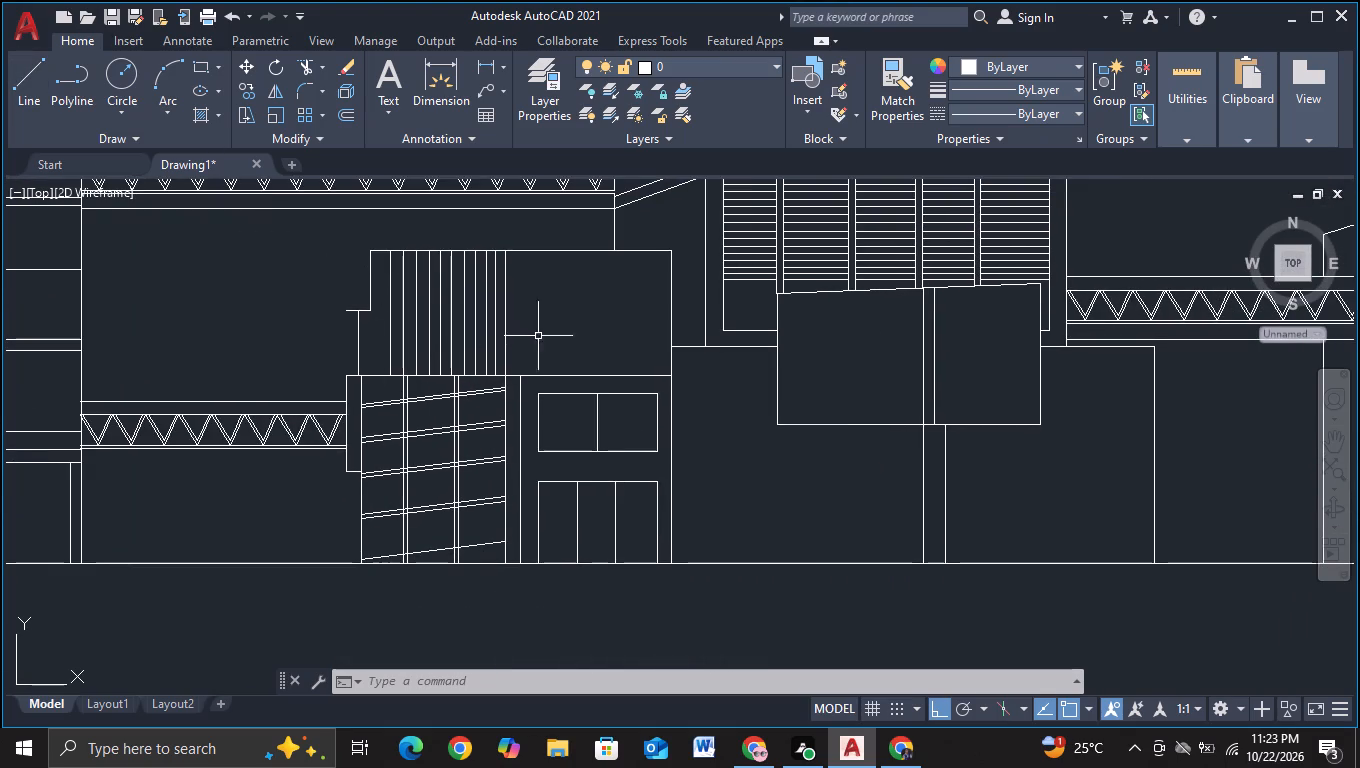
Copy the rightmost vertical slat line several times at irregular spacing across the blank upper wall to its right edge.
{"action": "left_click", "coordinate": [508, 329]}
{"action": "key", "text": "Escape"}
{"action": "left_click", "coordinate": [502, 317]}
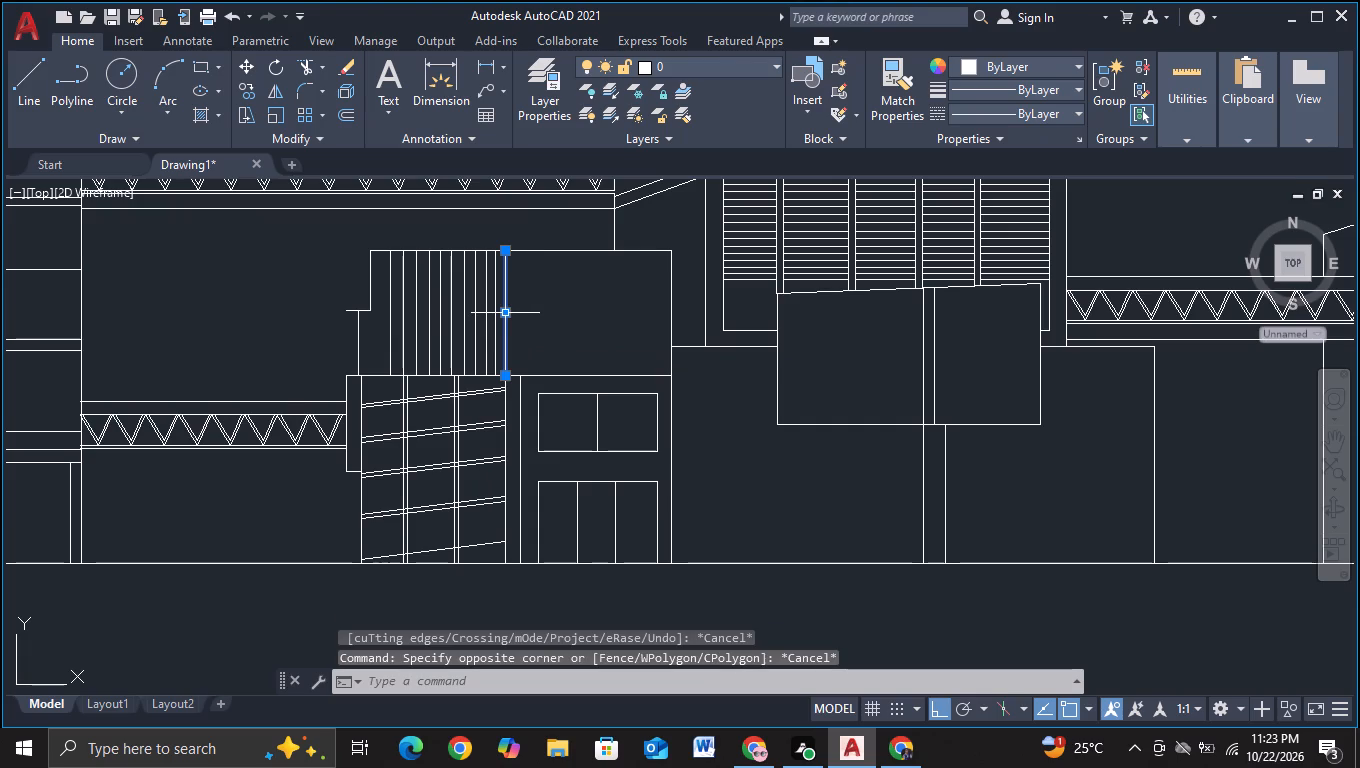
{"action": "key", "text": "c"}
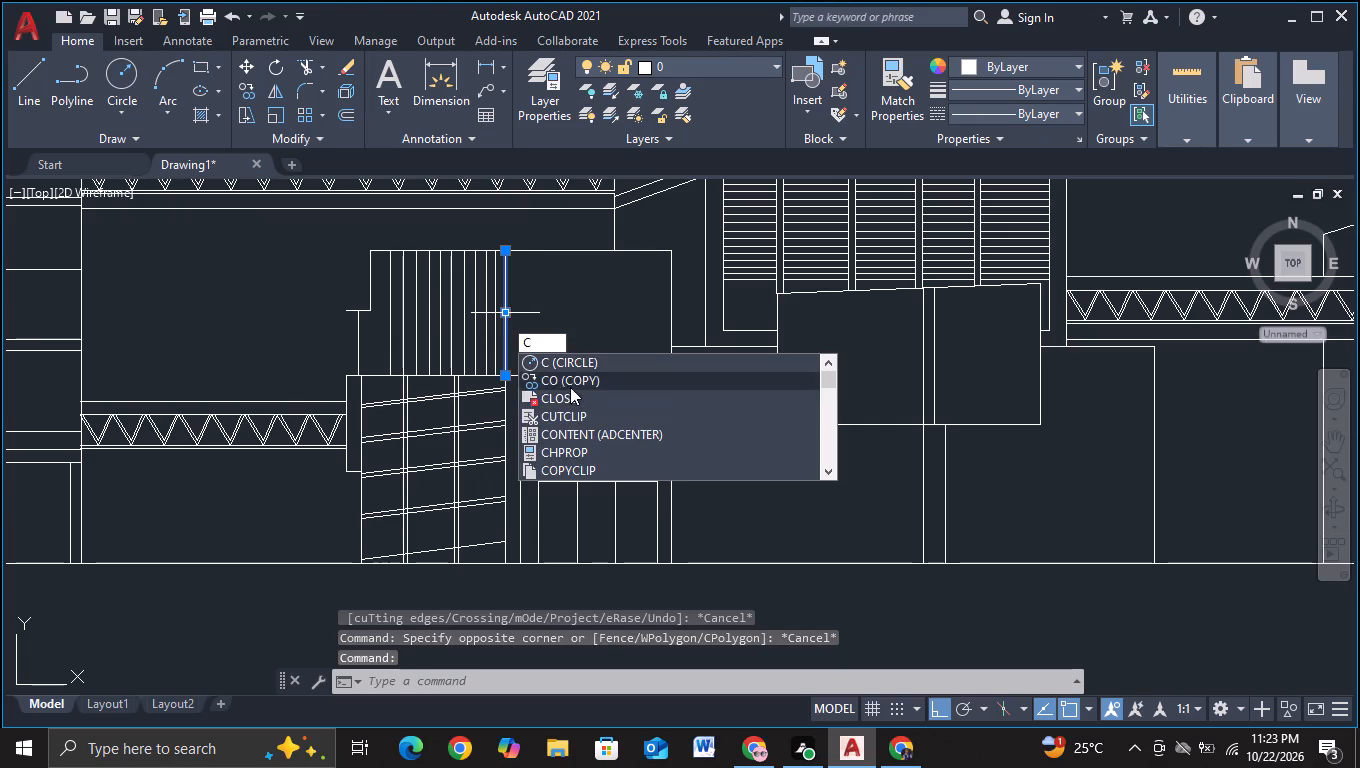
{"action": "left_click", "coordinate": [570, 387]}
{"action": "left_click", "coordinate": [522, 328]}
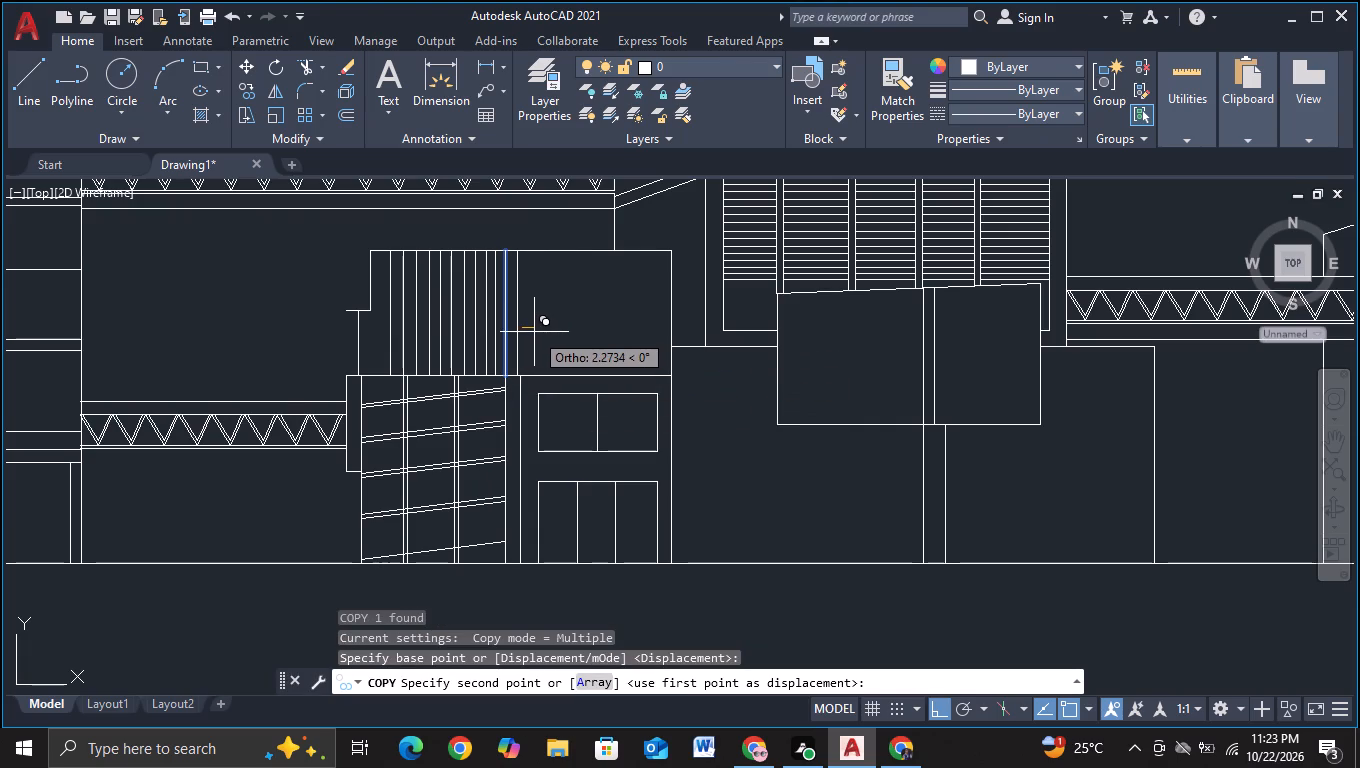
{"action": "scroll", "coordinate": [534, 332], "scroll_direction": "up", "scroll_amount": 2}
{"action": "left_click", "coordinate": [522, 332]}
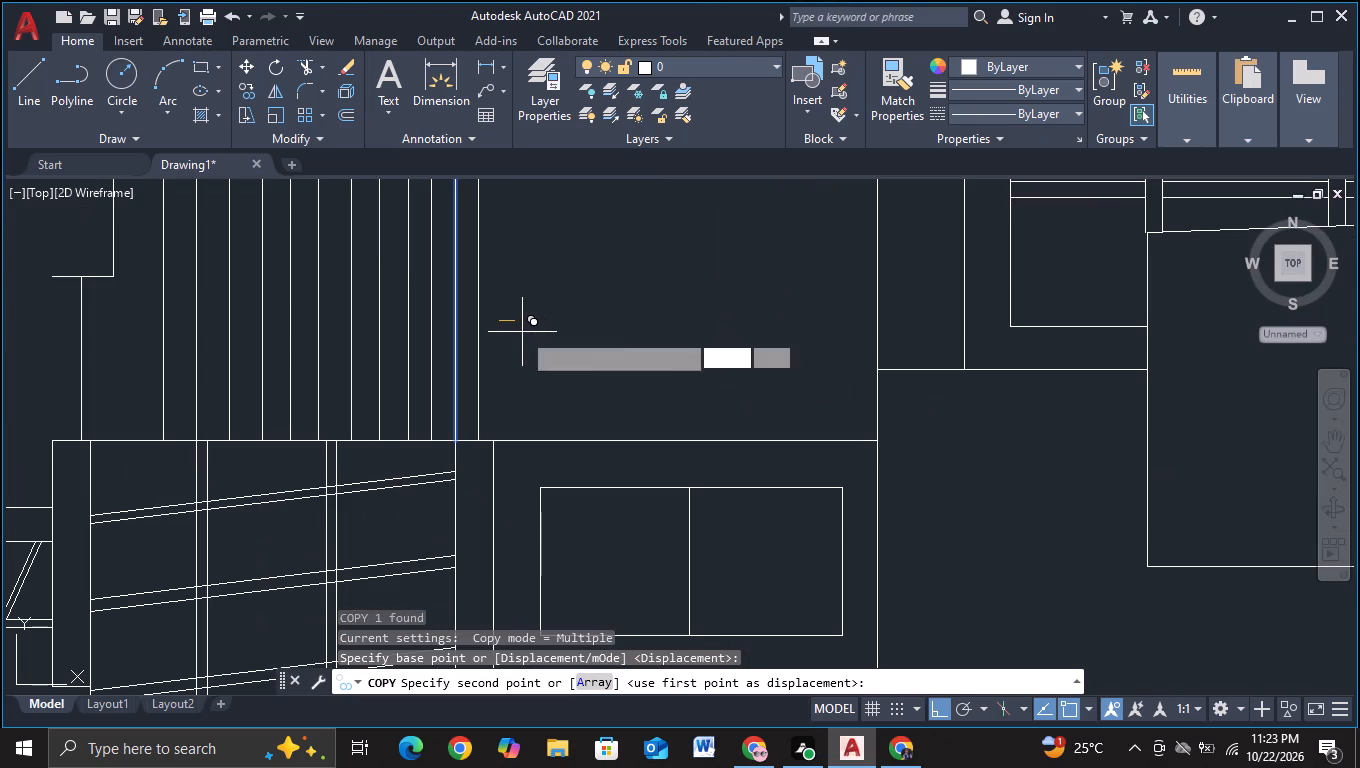
{"action": "left_click", "coordinate": [554, 349]}
{"action": "left_click", "coordinate": [581, 353]}
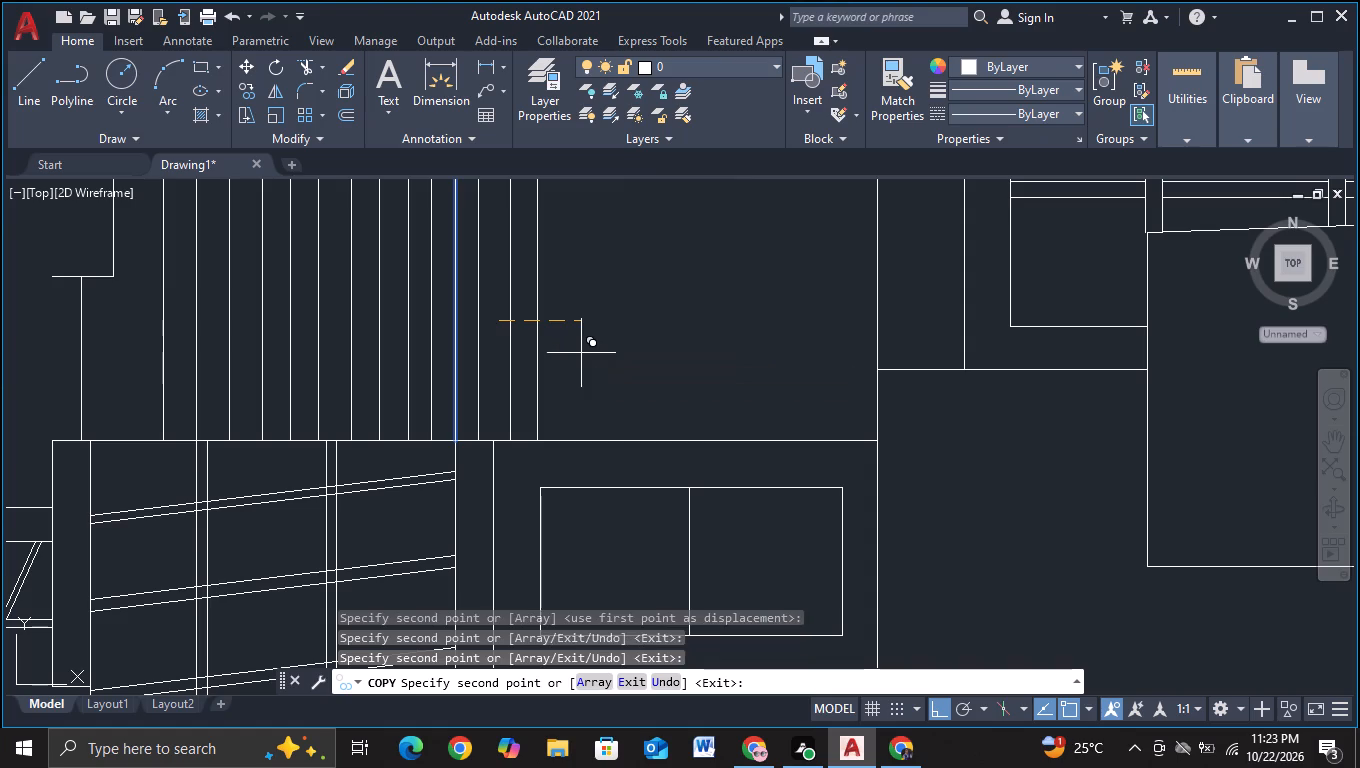
{"action": "left_click", "coordinate": [601, 356]}
{"action": "double_click", "coordinate": [639, 366]}
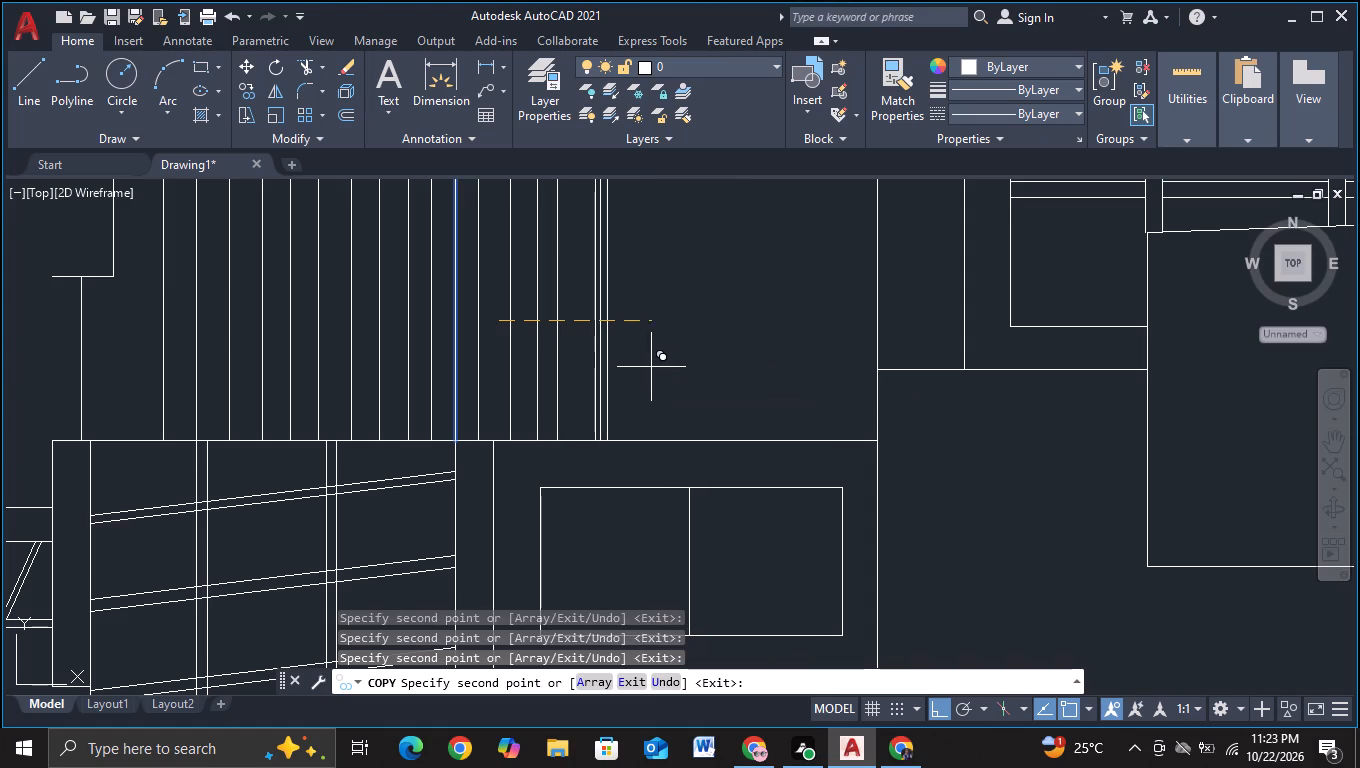
{"action": "double_click", "coordinate": [671, 370]}
{"action": "left_click", "coordinate": [755, 385]}
{"action": "left_click_drag", "start_coordinate": [787, 390], "coordinate": [796, 393]}
{"action": "left_click", "coordinate": [821, 398]}
{"action": "left_click", "coordinate": [858, 404]}
{"action": "left_click_drag", "start_coordinate": [871, 405], "coordinate": [904, 410]}
{"action": "left_click", "coordinate": [906, 412]}
{"action": "left_click_drag", "start_coordinate": [896, 414], "coordinate": [851, 414]}
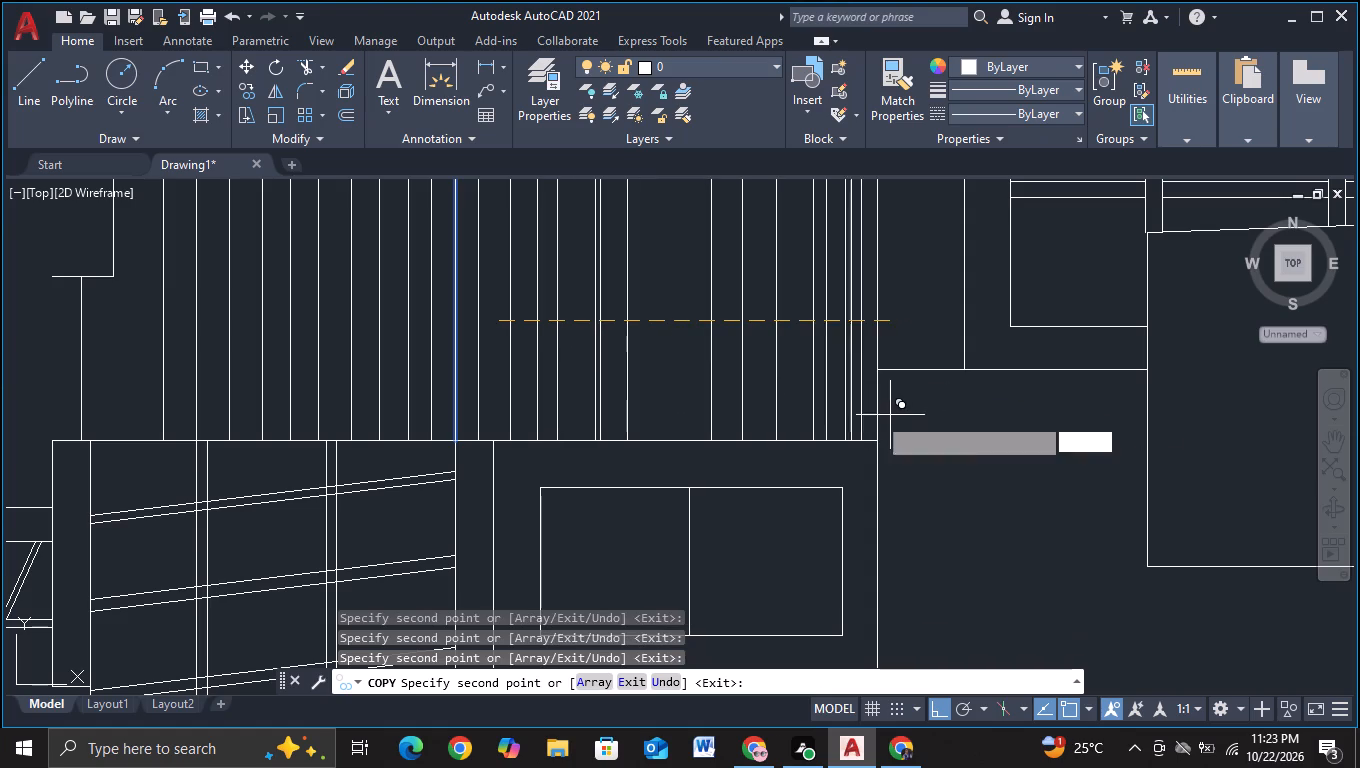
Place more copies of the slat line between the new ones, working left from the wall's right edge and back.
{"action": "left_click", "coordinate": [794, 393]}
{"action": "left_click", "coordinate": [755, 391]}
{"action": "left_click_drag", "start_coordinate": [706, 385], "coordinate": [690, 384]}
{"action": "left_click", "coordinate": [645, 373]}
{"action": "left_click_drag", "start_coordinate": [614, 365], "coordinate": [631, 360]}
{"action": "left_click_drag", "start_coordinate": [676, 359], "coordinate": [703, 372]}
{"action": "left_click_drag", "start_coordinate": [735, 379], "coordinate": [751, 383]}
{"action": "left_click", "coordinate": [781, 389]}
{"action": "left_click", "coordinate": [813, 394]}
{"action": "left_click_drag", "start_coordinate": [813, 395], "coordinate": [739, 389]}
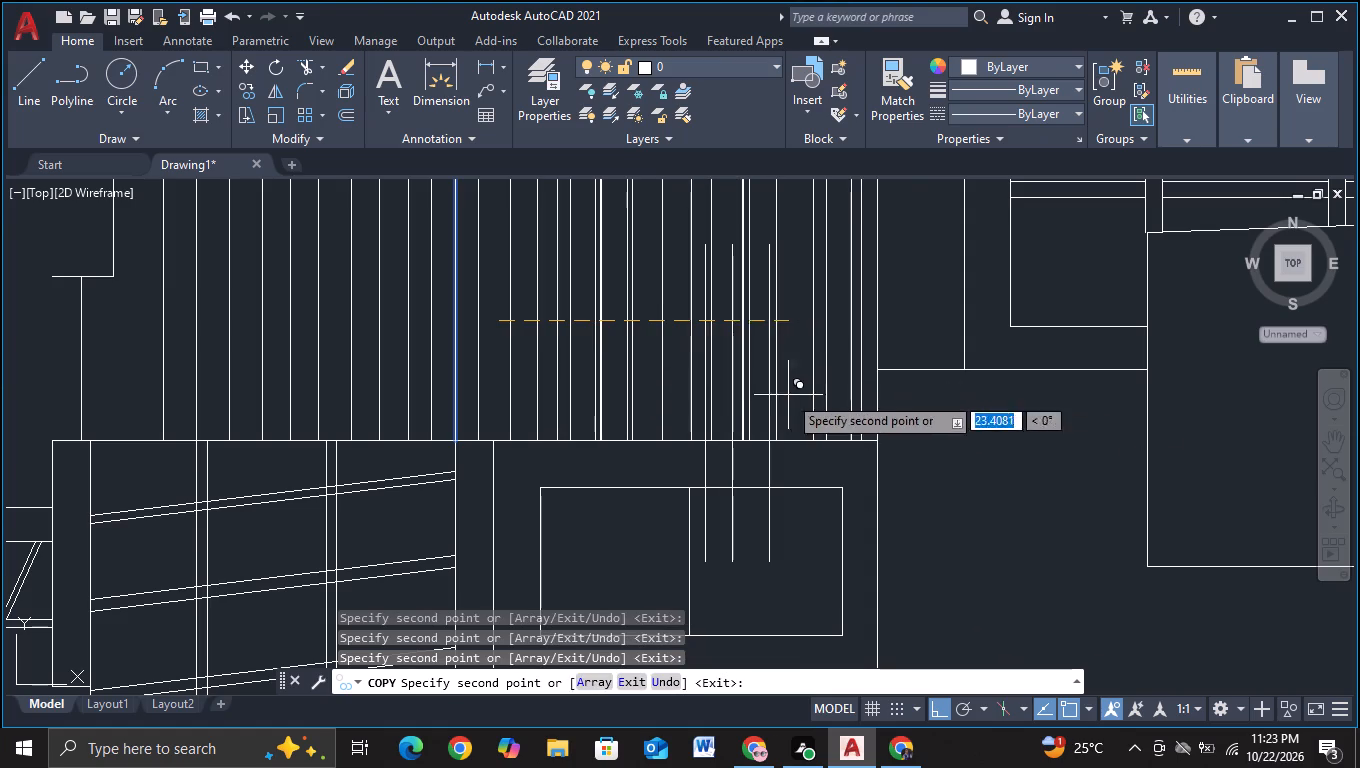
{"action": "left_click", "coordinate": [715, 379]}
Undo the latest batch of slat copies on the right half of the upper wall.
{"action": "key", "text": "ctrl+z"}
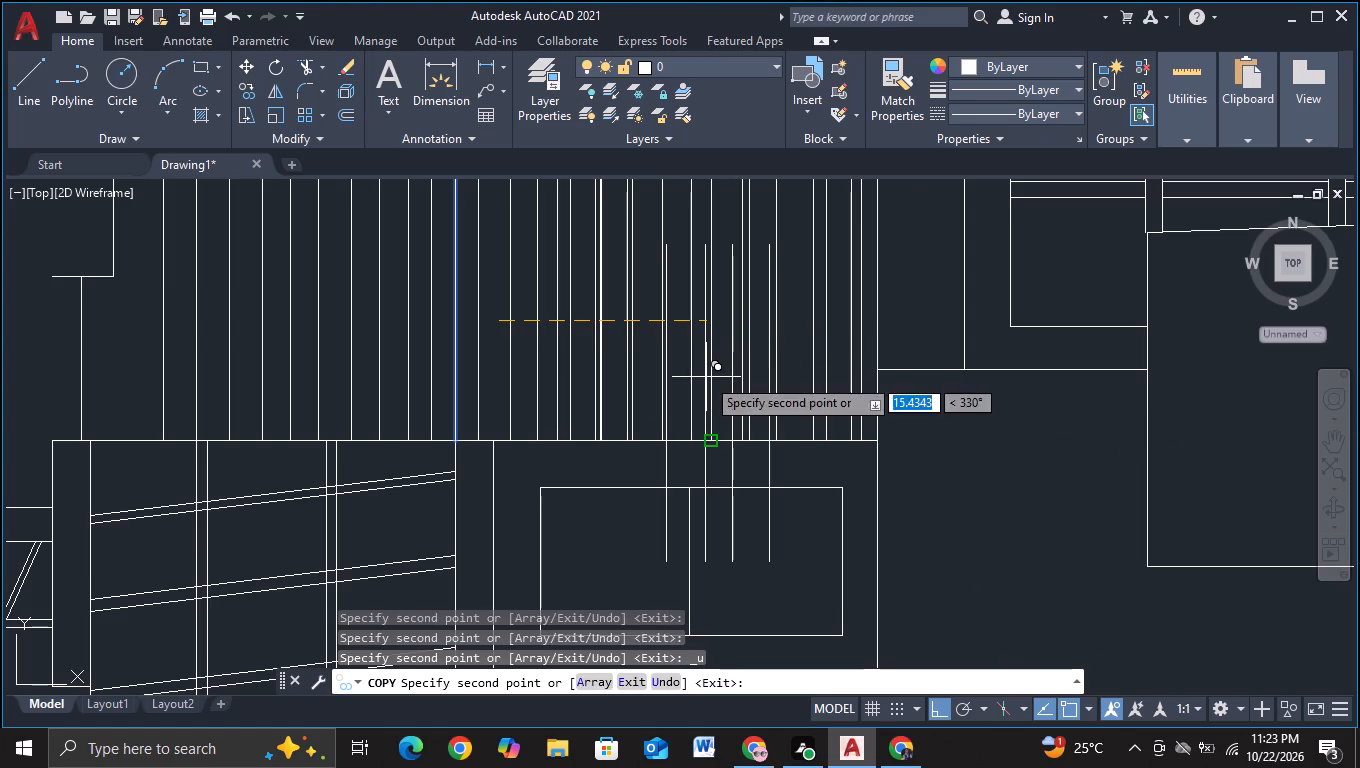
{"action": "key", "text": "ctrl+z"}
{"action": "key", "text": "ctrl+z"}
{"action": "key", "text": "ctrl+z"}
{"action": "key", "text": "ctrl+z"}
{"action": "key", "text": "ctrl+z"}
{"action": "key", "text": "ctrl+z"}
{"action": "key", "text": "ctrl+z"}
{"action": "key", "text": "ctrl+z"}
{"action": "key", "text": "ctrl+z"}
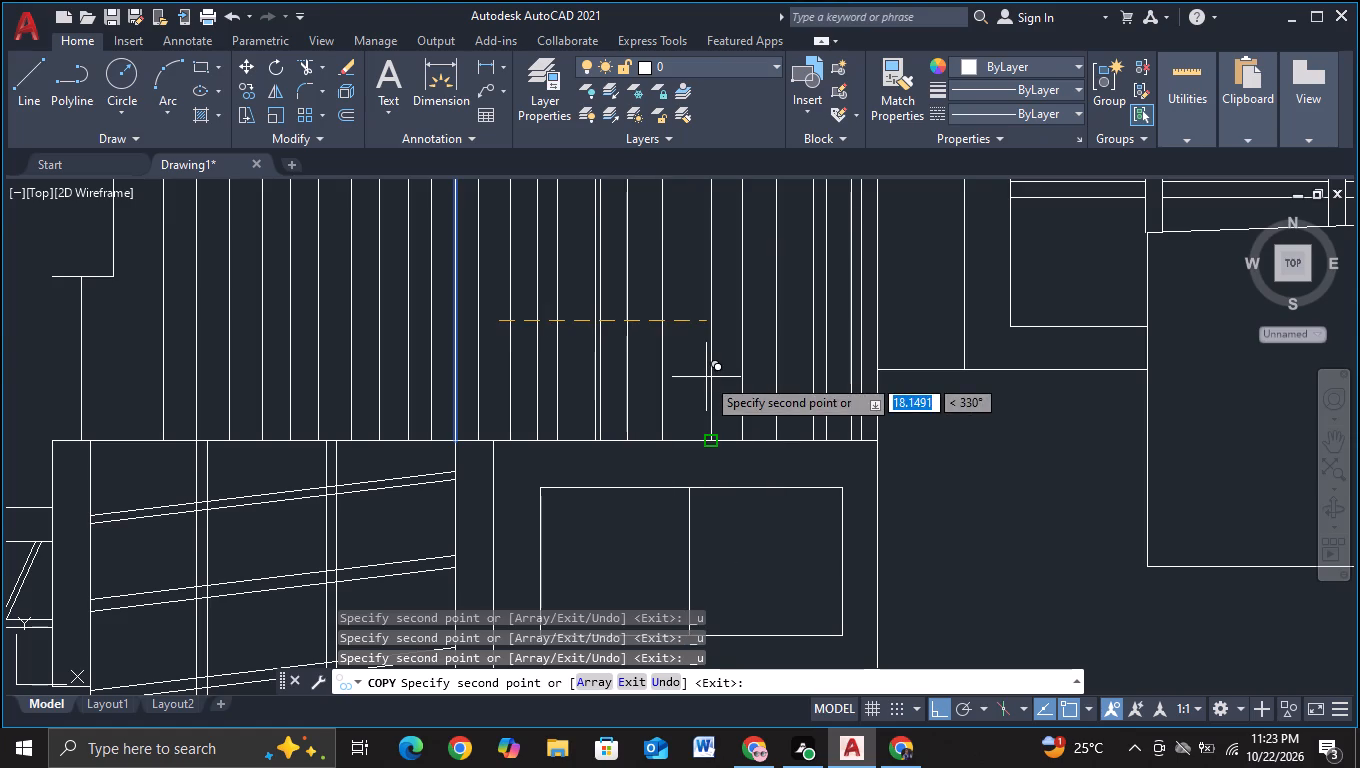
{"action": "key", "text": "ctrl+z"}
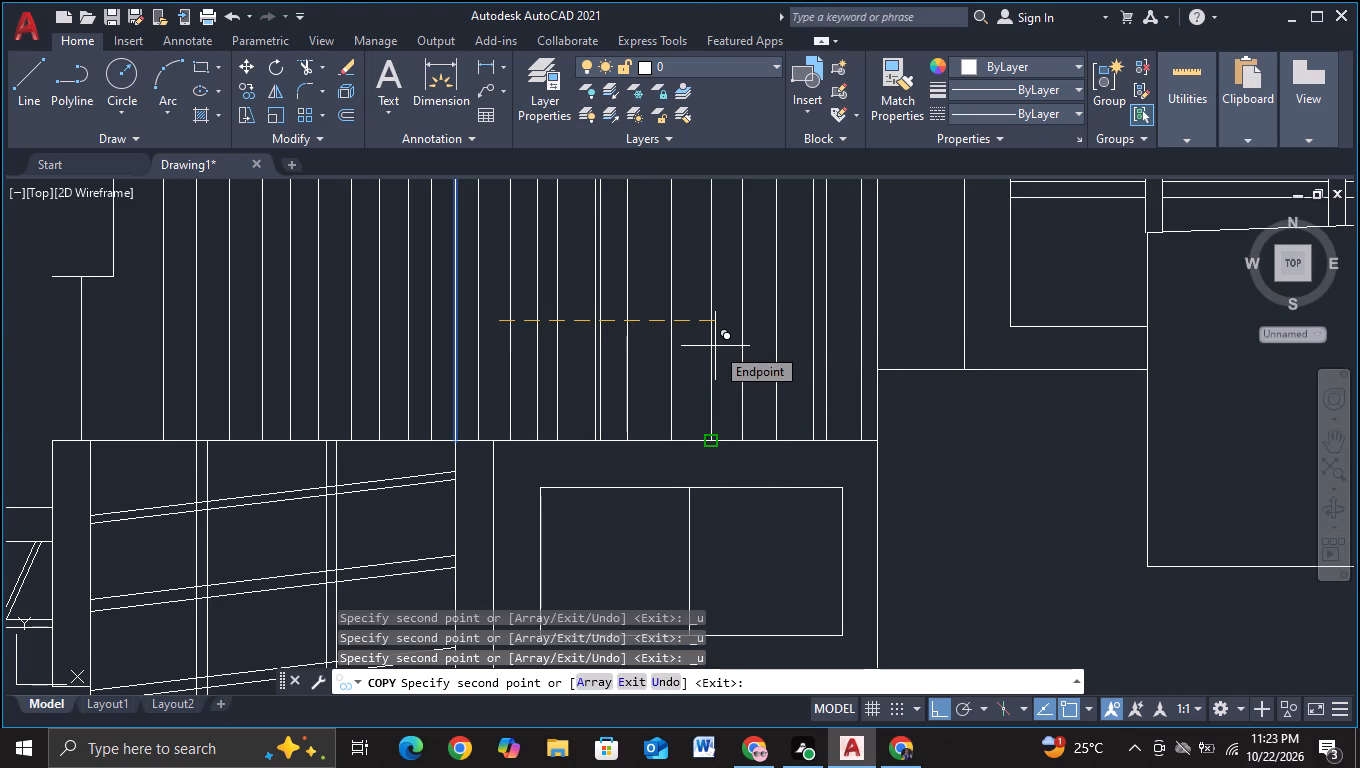
Turn off object snap and place extra slat copies at uneven spacing across the right half of the upper wall.
{"action": "key", "text": "F3"}
{"action": "left_click", "coordinate": [715, 346]}
{"action": "left_click", "coordinate": [679, 341]}
{"action": "left_click", "coordinate": [645, 341]}
{"action": "left_click_drag", "start_coordinate": [721, 366], "coordinate": [816, 389]}
{"action": "left_click", "coordinate": [824, 392]}
{"action": "left_click", "coordinate": [873, 397]}
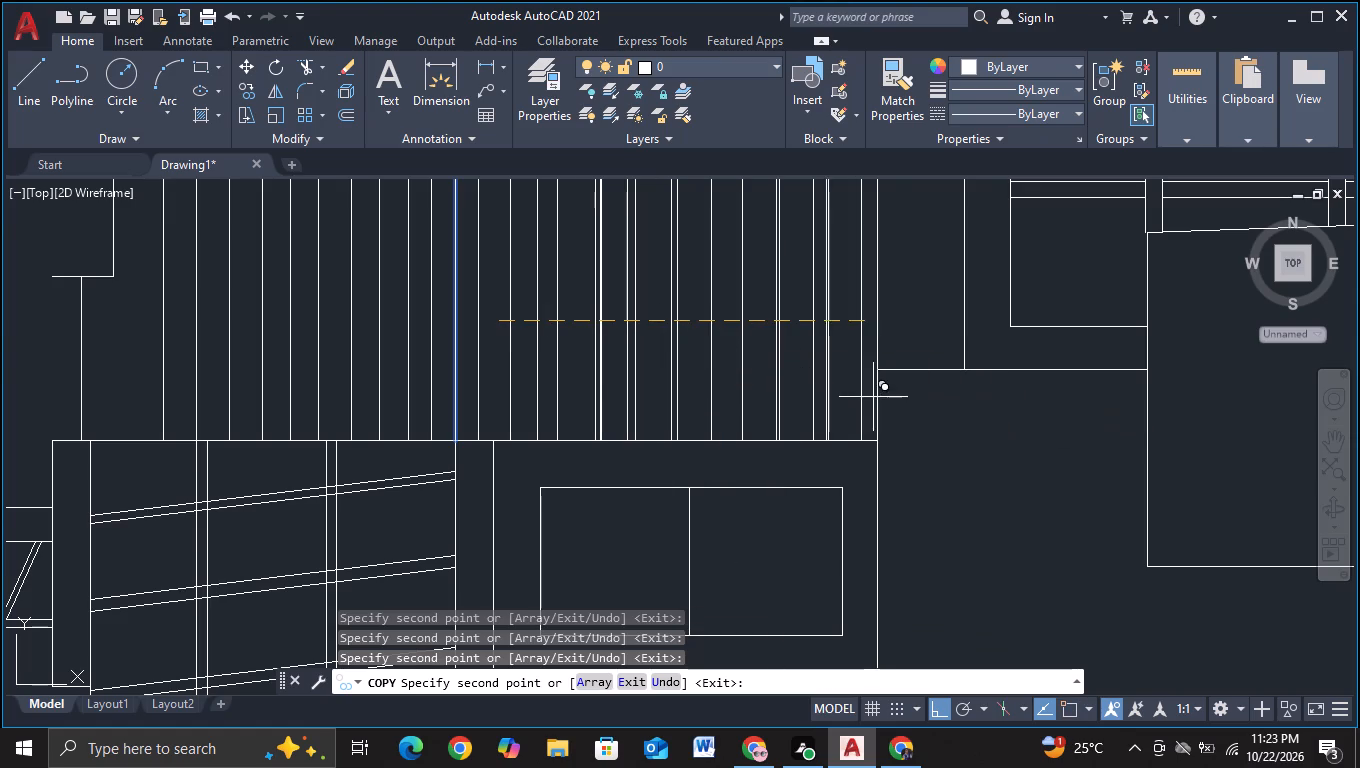
{"action": "left_click_drag", "start_coordinate": [863, 399], "coordinate": [794, 393]}
{"action": "left_click_drag", "start_coordinate": [746, 371], "coordinate": [704, 369]}
{"action": "left_click_drag", "start_coordinate": [657, 362], "coordinate": [631, 356]}
{"action": "left_click_drag", "start_coordinate": [581, 348], "coordinate": [567, 347]}
Place slat copies at uneven spacing over the original slats and back across the middle of the upper wall.
{"action": "left_click", "coordinate": [513, 336]}
{"action": "left_click", "coordinate": [477, 329]}
{"action": "left_click_drag", "start_coordinate": [414, 321], "coordinate": [396, 321]}
{"action": "left_click", "coordinate": [393, 321]}
{"action": "left_click_drag", "start_coordinate": [395, 319], "coordinate": [528, 331]}
{"action": "left_click_drag", "start_coordinate": [568, 339], "coordinate": [585, 344]}
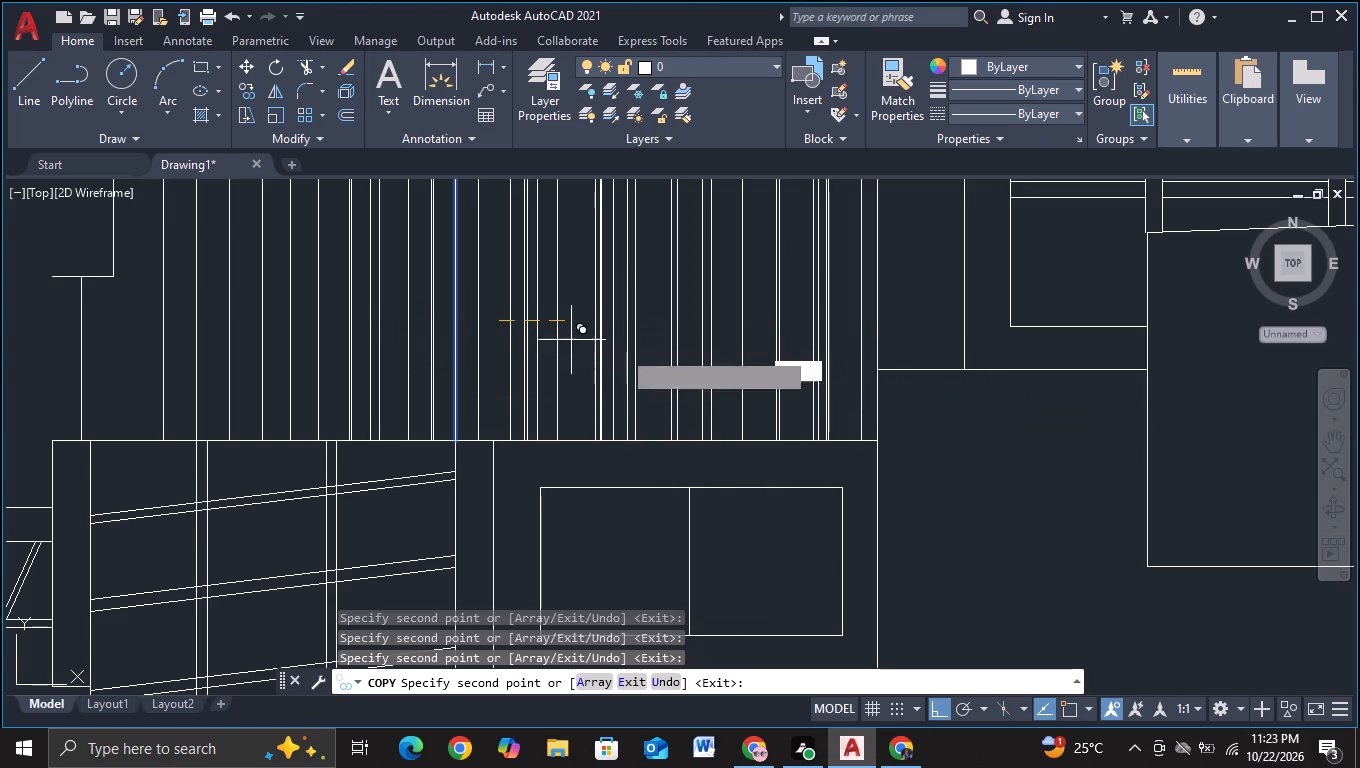
{"action": "left_click_drag", "start_coordinate": [642, 354], "coordinate": [696, 354]}
{"action": "double_click", "coordinate": [779, 357]}
{"action": "left_click_drag", "start_coordinate": [657, 362], "coordinate": [618, 349]}
{"action": "left_click_drag", "start_coordinate": [568, 328], "coordinate": [528, 325]}
Add further slat copies at uneven spacing between the existing ones across the right half of the upper wall.
{"action": "left_click_drag", "start_coordinate": [454, 309], "coordinate": [468, 307]}
{"action": "left_click", "coordinate": [690, 346]}
{"action": "left_click_drag", "start_coordinate": [705, 347], "coordinate": [643, 343]}
{"action": "left_click_drag", "start_coordinate": [606, 334], "coordinate": [595, 336]}
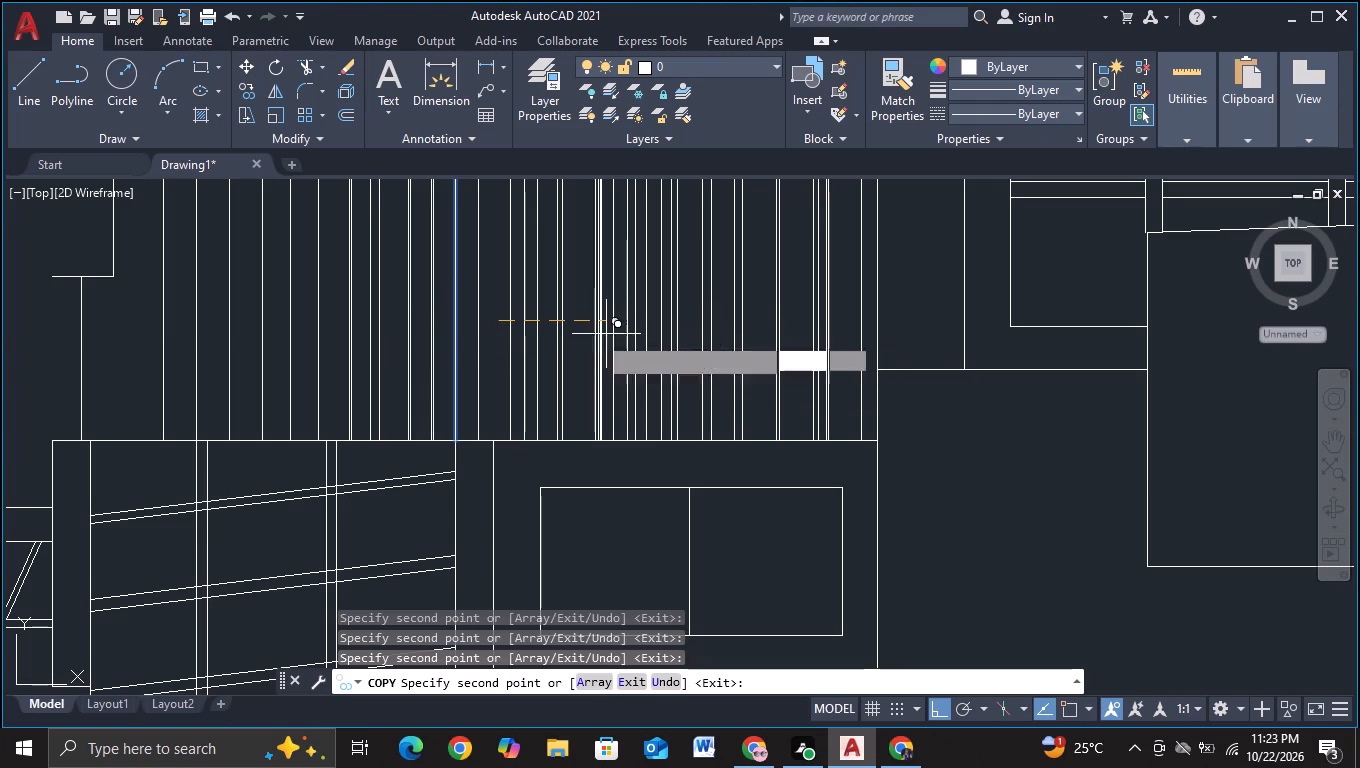
{"action": "left_click_drag", "start_coordinate": [595, 336], "coordinate": [554, 324]}
{"action": "left_click_drag", "start_coordinate": [480, 298], "coordinate": [701, 356]}
{"action": "left_click_drag", "start_coordinate": [703, 356], "coordinate": [723, 352]}
{"action": "left_click_drag", "start_coordinate": [844, 348], "coordinate": [745, 337]}
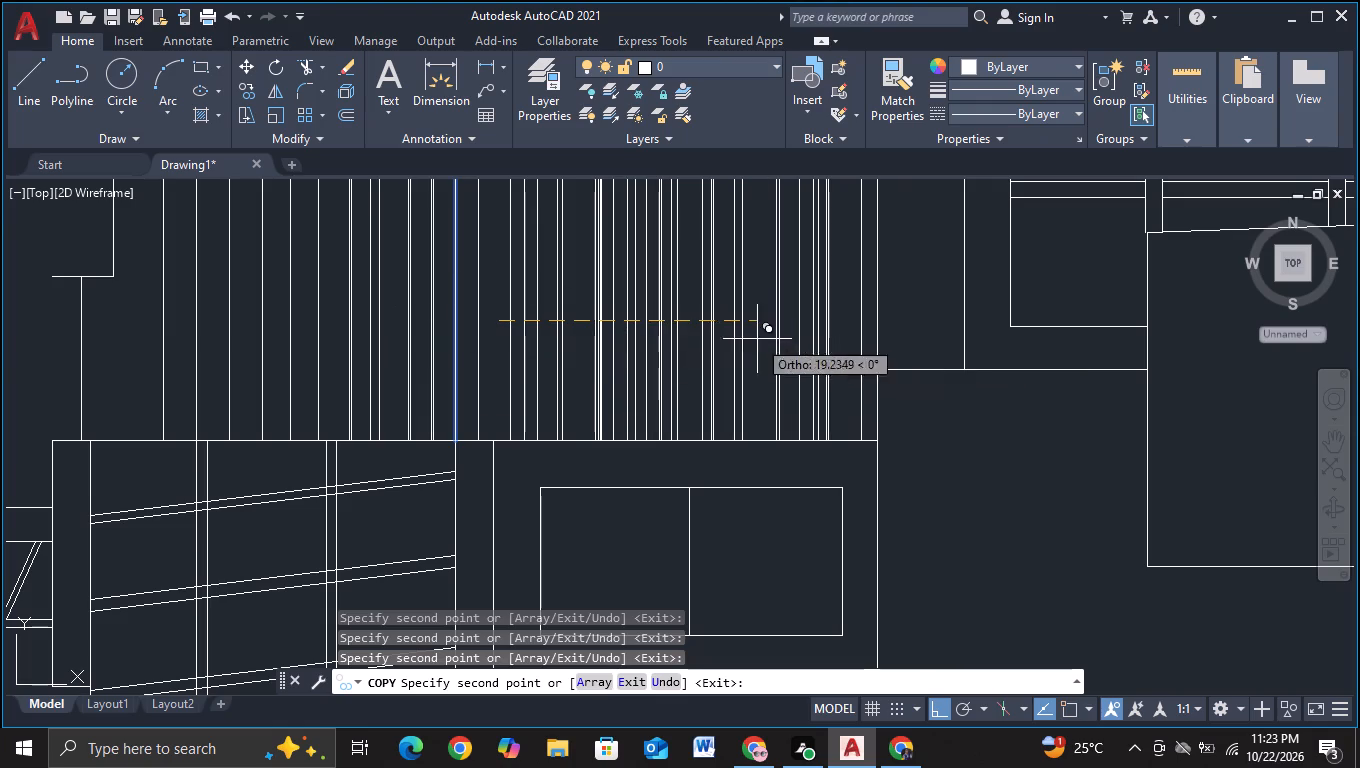
{"action": "left_click_drag", "start_coordinate": [745, 337], "coordinate": [482, 326]}
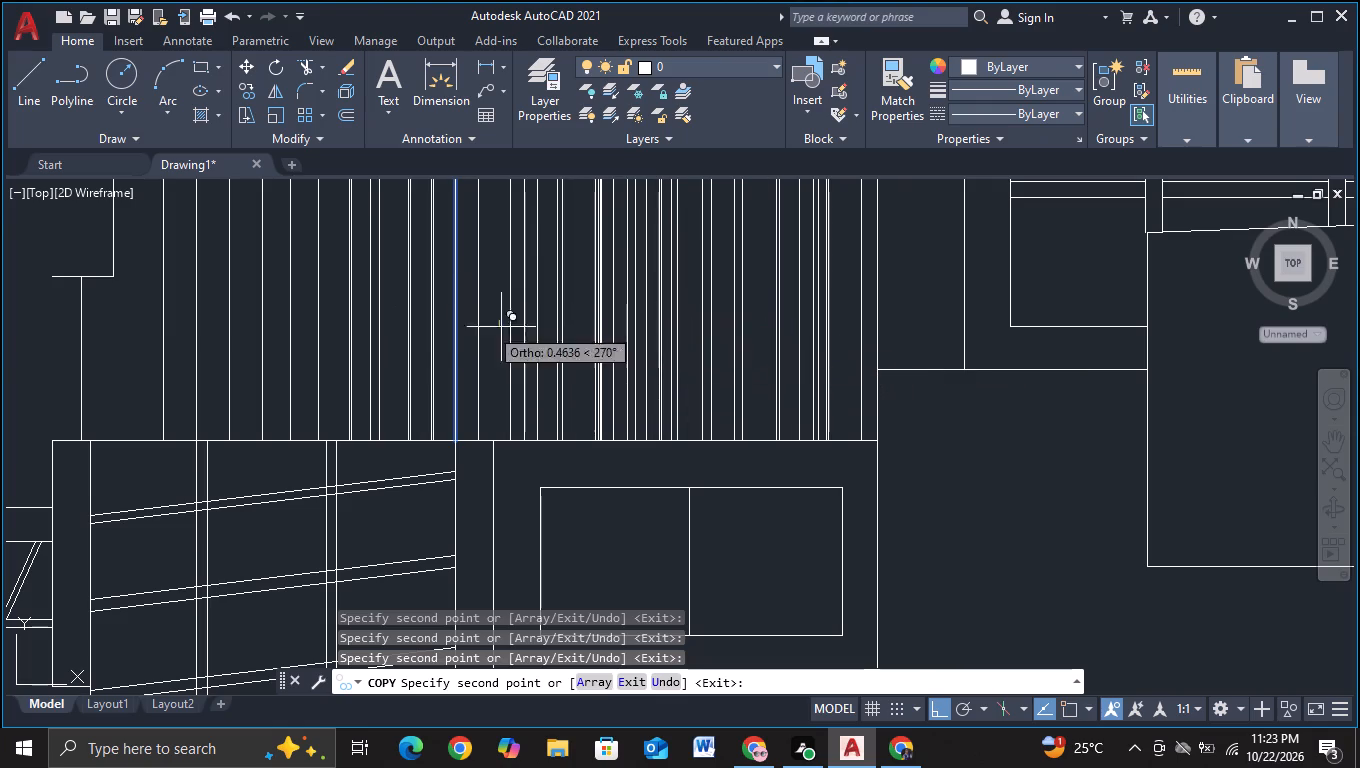
Thicken the original left-hand slats with uneven copies, continuing back toward the middle of the wall.
{"action": "left_click_drag", "start_coordinate": [482, 326], "coordinate": [287, 287]}
{"action": "left_click", "coordinate": [280, 285]}
{"action": "left_click_drag", "start_coordinate": [284, 285], "coordinate": [354, 303]}
{"action": "left_click_drag", "start_coordinate": [379, 308], "coordinate": [451, 322]}
{"action": "left_click_drag", "start_coordinate": [481, 326], "coordinate": [518, 335]}
{"action": "left_click_drag", "start_coordinate": [545, 347], "coordinate": [607, 359]}
{"action": "left_click_drag", "start_coordinate": [652, 362], "coordinate": [670, 370]}
{"action": "left_click", "coordinate": [689, 370]}
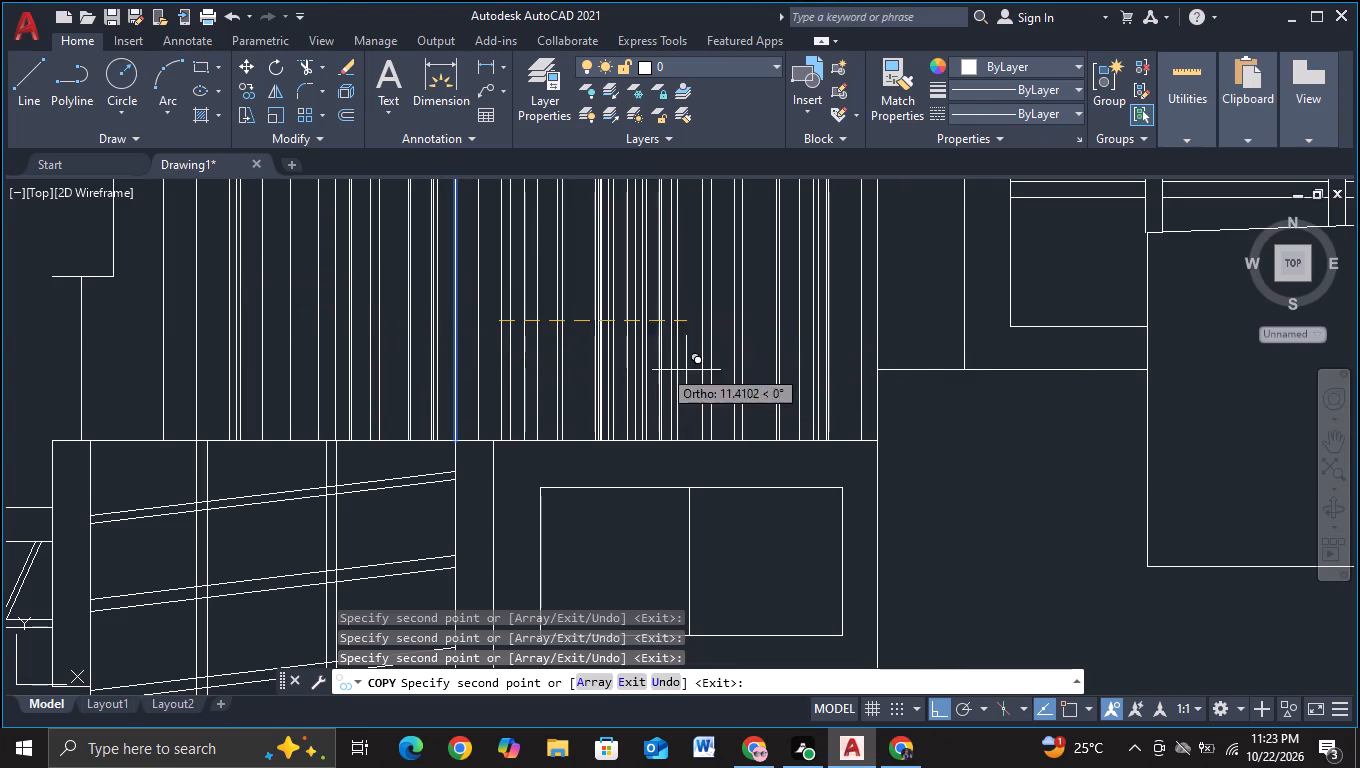
Place a tight cluster of slat copies near the middle of the upper wall's right half.
{"action": "left_click_drag", "start_coordinate": [674, 371], "coordinate": [618, 366]}
{"action": "left_click", "coordinate": [602, 359]}
{"action": "left_click", "coordinate": [649, 352]}
{"action": "left_click", "coordinate": [608, 353]}
{"action": "left_click", "coordinate": [631, 344]}
{"action": "left_click", "coordinate": [621, 349]}
{"action": "left_click_drag", "start_coordinate": [617, 351], "coordinate": [630, 347]}
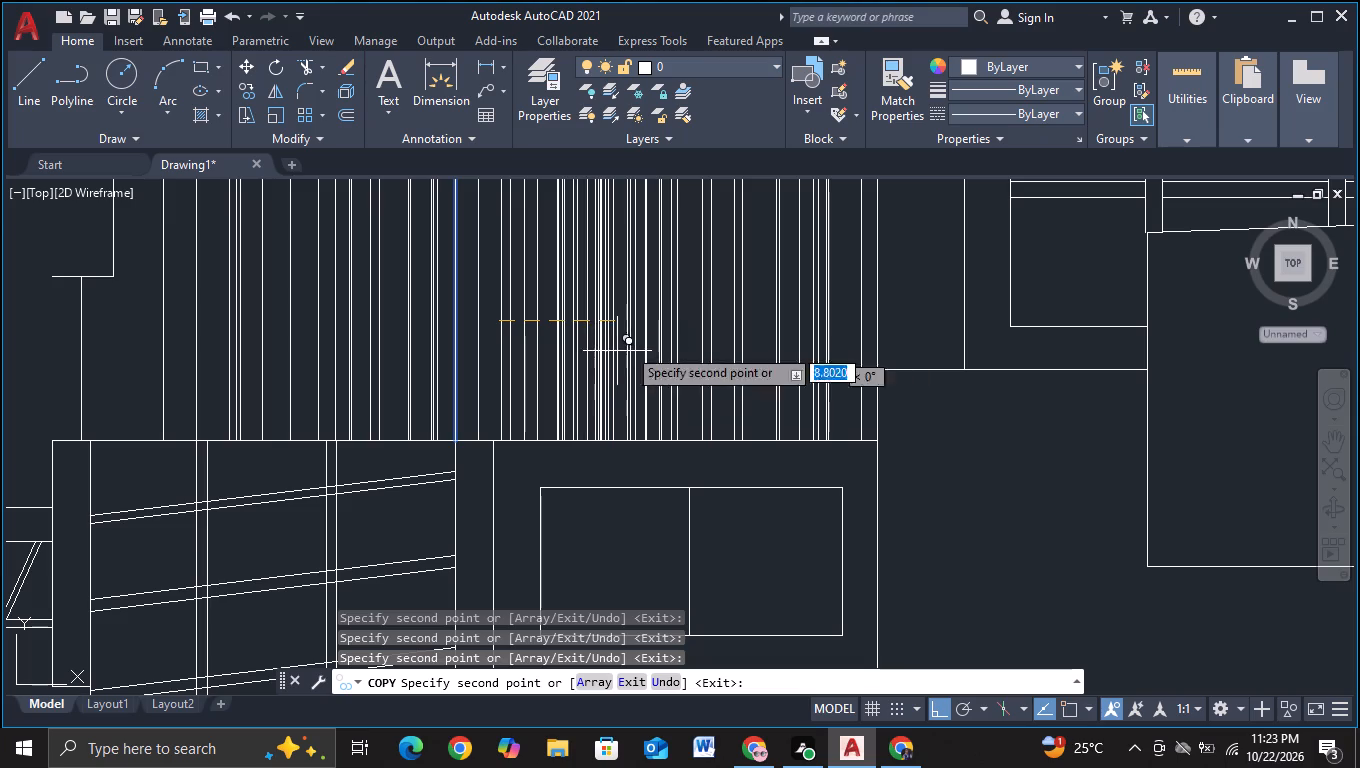
Place dense, uneven groups of slat copies between the middle cluster and the upper wall's right edge.
{"action": "left_click", "coordinate": [633, 346]}
{"action": "left_click_drag", "start_coordinate": [678, 348], "coordinate": [691, 350]}
{"action": "left_click_drag", "start_coordinate": [726, 351], "coordinate": [743, 354]}
{"action": "left_click", "coordinate": [759, 357]}
{"action": "left_click", "coordinate": [782, 355]}
{"action": "left_click", "coordinate": [793, 359]}
{"action": "left_click", "coordinate": [803, 361]}
{"action": "left_click", "coordinate": [837, 363]}
{"action": "left_click_drag", "start_coordinate": [799, 366], "coordinate": [788, 366]}
{"action": "left_click_drag", "start_coordinate": [785, 364], "coordinate": [765, 364]}
{"action": "left_click_drag", "start_coordinate": [700, 357], "coordinate": [616, 339]}
{"action": "left_click_drag", "start_coordinate": [602, 332], "coordinate": [620, 332]}
{"action": "left_click_drag", "start_coordinate": [711, 342], "coordinate": [753, 350]}
{"action": "left_click_drag", "start_coordinate": [767, 352], "coordinate": [757, 357]}
{"action": "double_click", "coordinate": [724, 348]}
{"action": "left_click", "coordinate": [718, 349]}
{"action": "left_click_drag", "start_coordinate": [725, 348], "coordinate": [754, 348]}
{"action": "left_click", "coordinate": [792, 352]}
{"action": "left_click_drag", "start_coordinate": [796, 357], "coordinate": [769, 358]}
Place slat copies at uneven spacing from the right half of the upper wall back over its left half.
{"action": "left_click", "coordinate": [726, 346]}
{"action": "left_click_drag", "start_coordinate": [724, 345], "coordinate": [613, 322]}
{"action": "left_click_drag", "start_coordinate": [585, 315], "coordinate": [563, 316]}
{"action": "left_click_drag", "start_coordinate": [490, 302], "coordinate": [470, 302]}
{"action": "left_click_drag", "start_coordinate": [452, 293], "coordinate": [425, 292]}
{"action": "left_click_drag", "start_coordinate": [396, 284], "coordinate": [354, 291]}
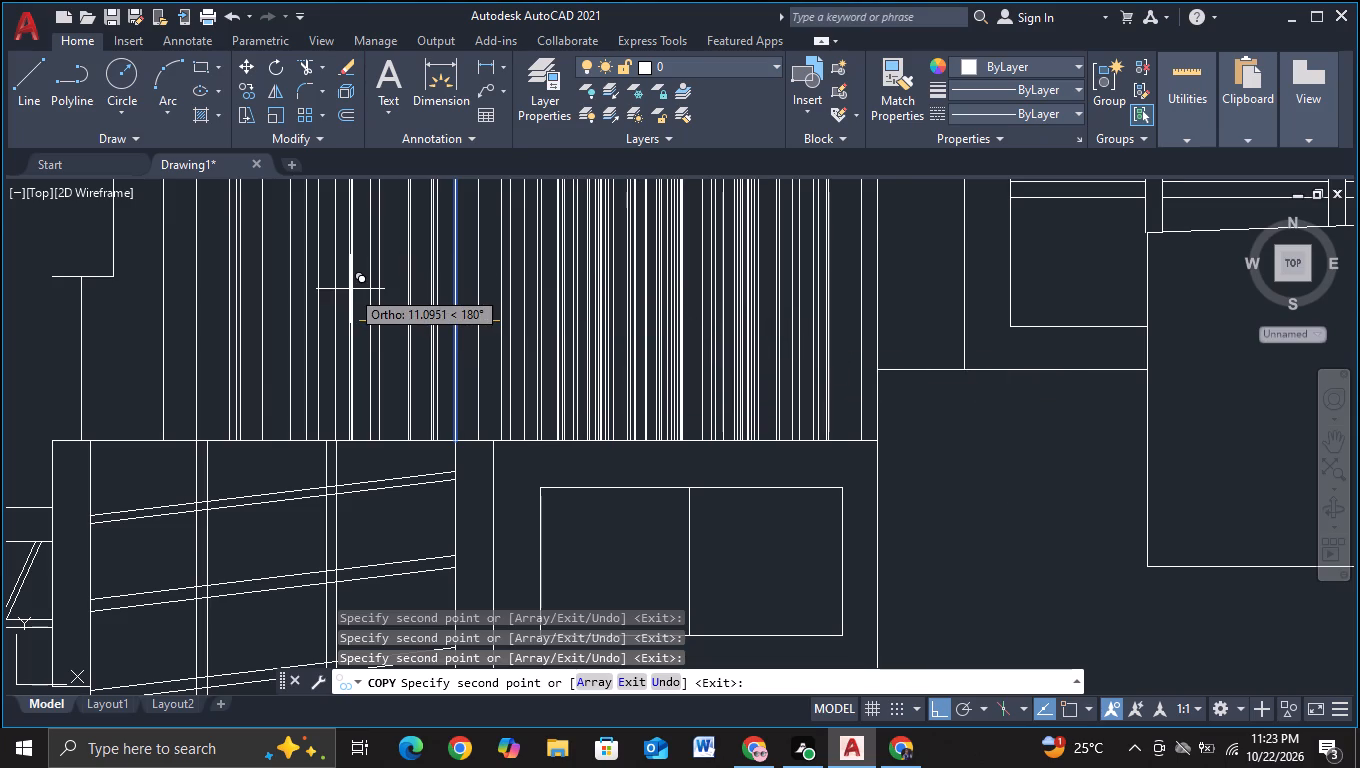
{"action": "scroll", "coordinate": [350, 289], "scroll_direction": "down", "scroll_amount": 1}
{"action": "middle_click_drag", "start_coordinate": [352, 289], "coordinate": [631, 335]}
{"action": "left_click", "coordinate": [620, 336]}
{"action": "left_click", "coordinate": [580, 324]}
{"action": "left_click", "coordinate": [563, 325]}
{"action": "left_click_drag", "start_coordinate": [561, 325], "coordinate": [543, 327]}
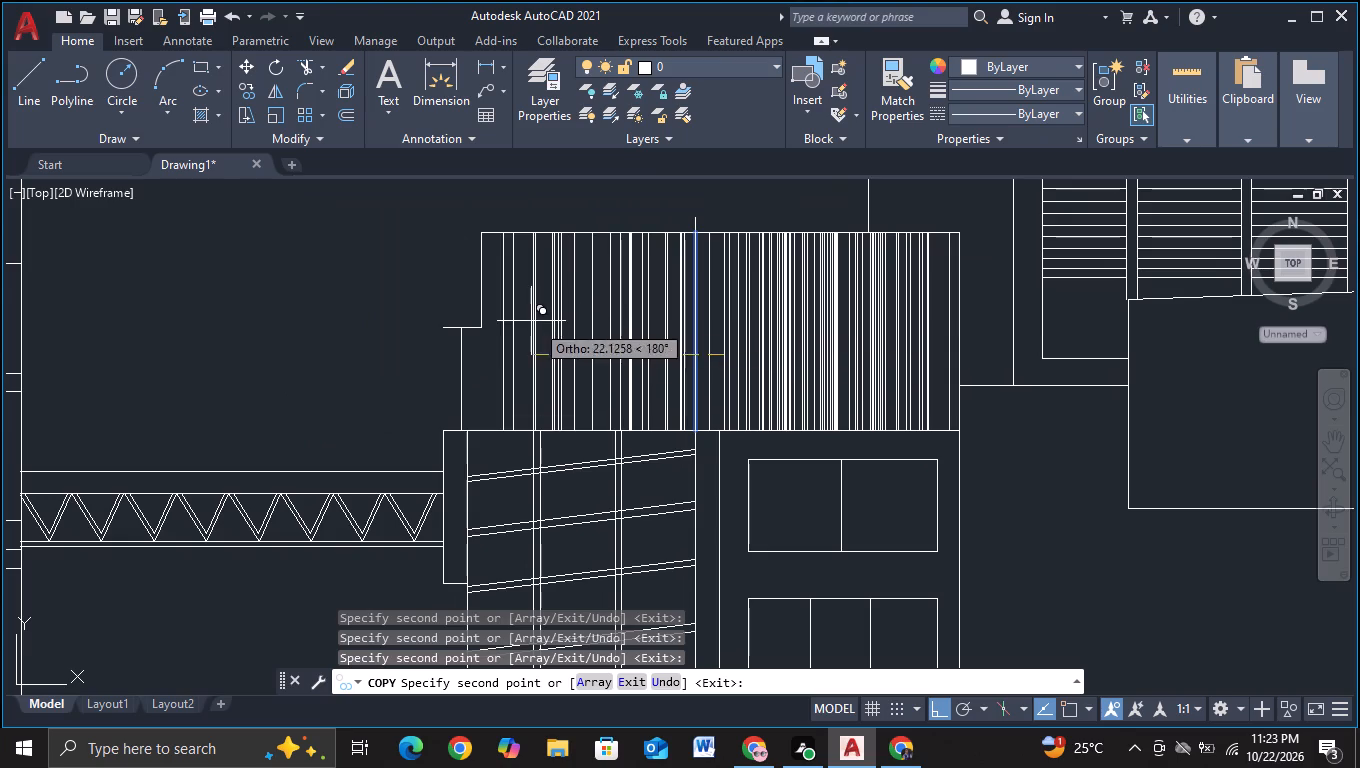
Fill the left half of the upper wall with more uneven slat copies up to its stepped left edge.
{"action": "left_click", "coordinate": [531, 321]}
{"action": "left_click_drag", "start_coordinate": [608, 322], "coordinate": [709, 341]}
{"action": "left_click", "coordinate": [738, 343]}
{"action": "left_click_drag", "start_coordinate": [743, 349], "coordinate": [580, 330]}
{"action": "left_click", "coordinate": [566, 320]}
{"action": "left_click_drag", "start_coordinate": [529, 315], "coordinate": [518, 318]}
{"action": "double_click", "coordinate": [494, 308]}
{"action": "left_click", "coordinate": [517, 308]}
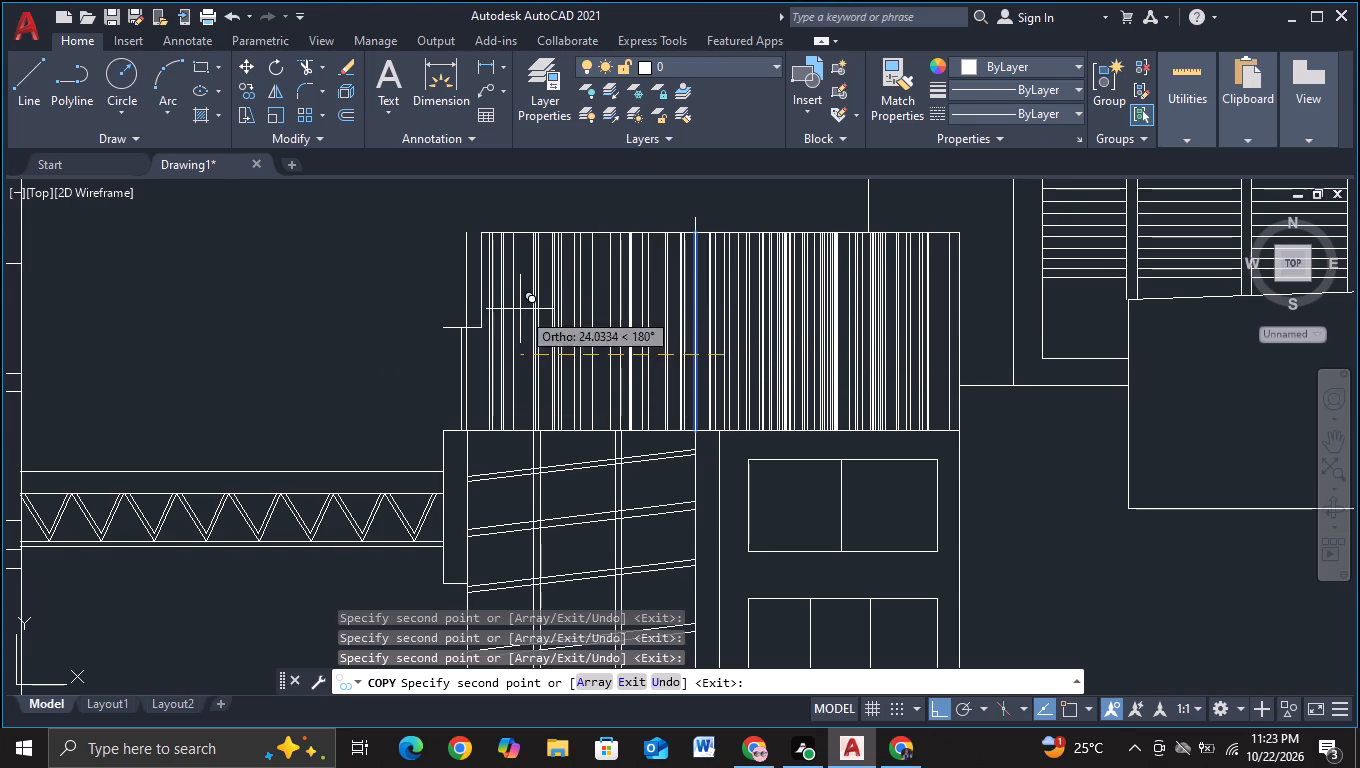
{"action": "left_click_drag", "start_coordinate": [520, 309], "coordinate": [507, 312]}
{"action": "left_click_drag", "start_coordinate": [506, 311], "coordinate": [575, 318]}
Finish the irregular slat pattern with last copies around the stepped left edge and across the middle of the wall.
{"action": "left_click_drag", "start_coordinate": [588, 319], "coordinate": [488, 301]}
{"action": "left_click_drag", "start_coordinate": [459, 285], "coordinate": [575, 304]}
{"action": "left_click_drag", "start_coordinate": [614, 306], "coordinate": [566, 313]}
{"action": "left_click_drag", "start_coordinate": [497, 283], "coordinate": [797, 325]}
{"action": "left_click_drag", "start_coordinate": [808, 328], "coordinate": [643, 324]}
{"action": "left_click_drag", "start_coordinate": [694, 305], "coordinate": [668, 313]}
{"action": "left_click", "coordinate": [673, 314]}
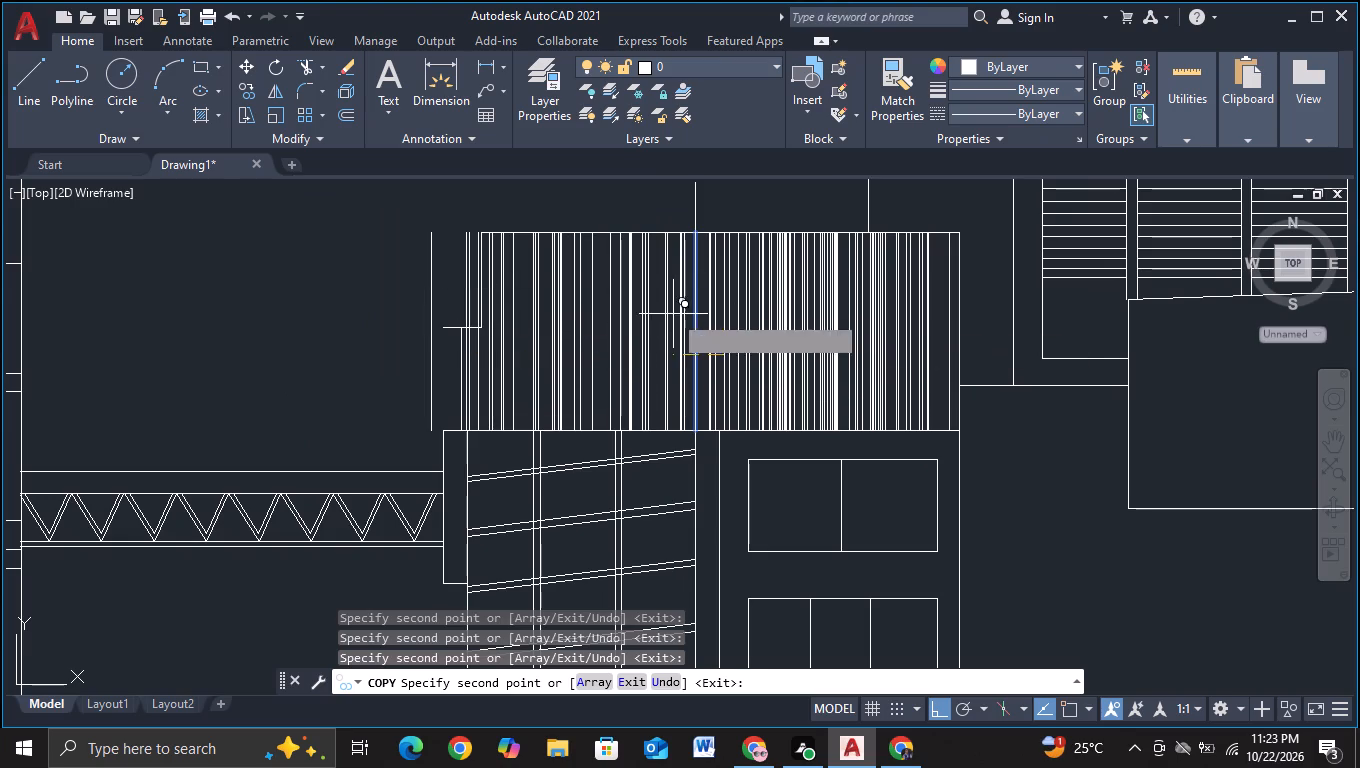
{"action": "key", "text": "Escape"}
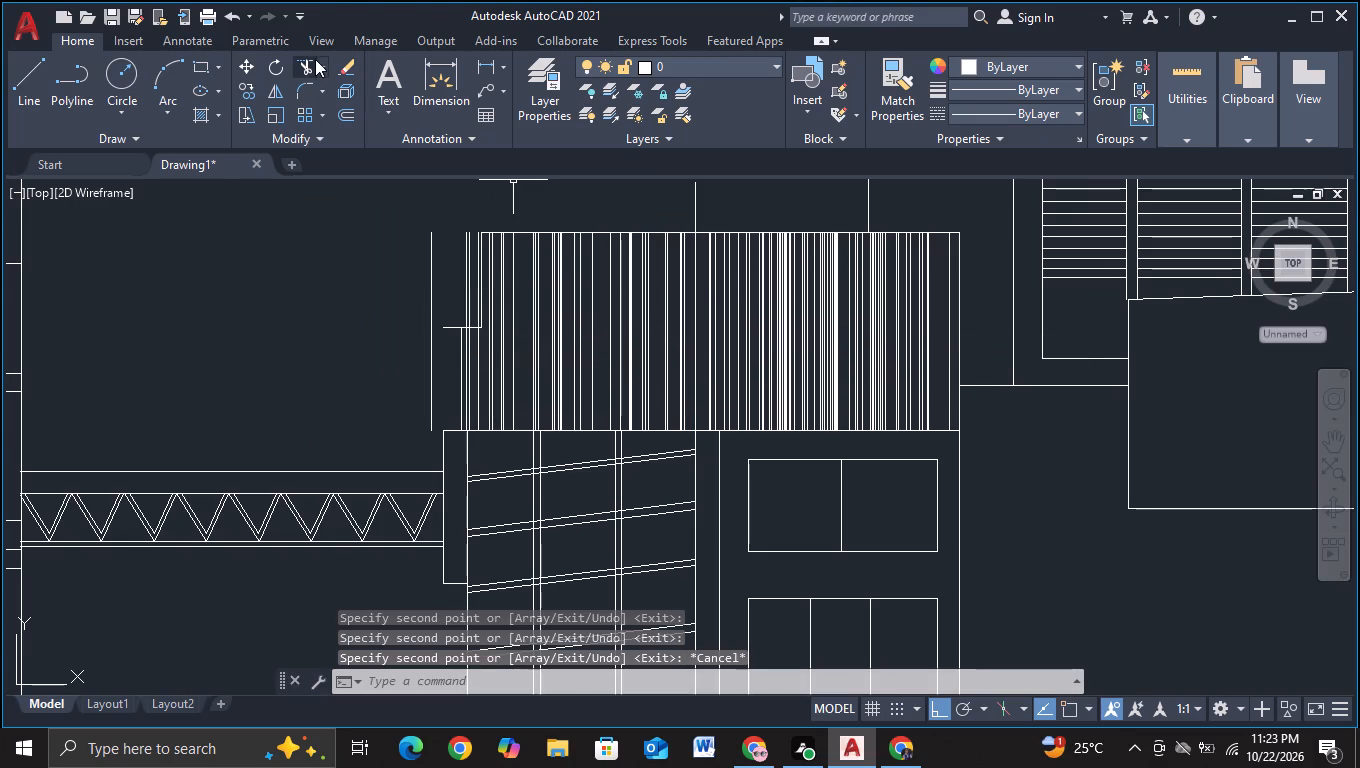
Trim the stray slat line left of the building and the line ends standing above the slatted wall's top edge.
{"action": "left_click", "coordinate": [312, 61]}
{"action": "left_click_drag", "start_coordinate": [349, 281], "coordinate": [441, 280]}
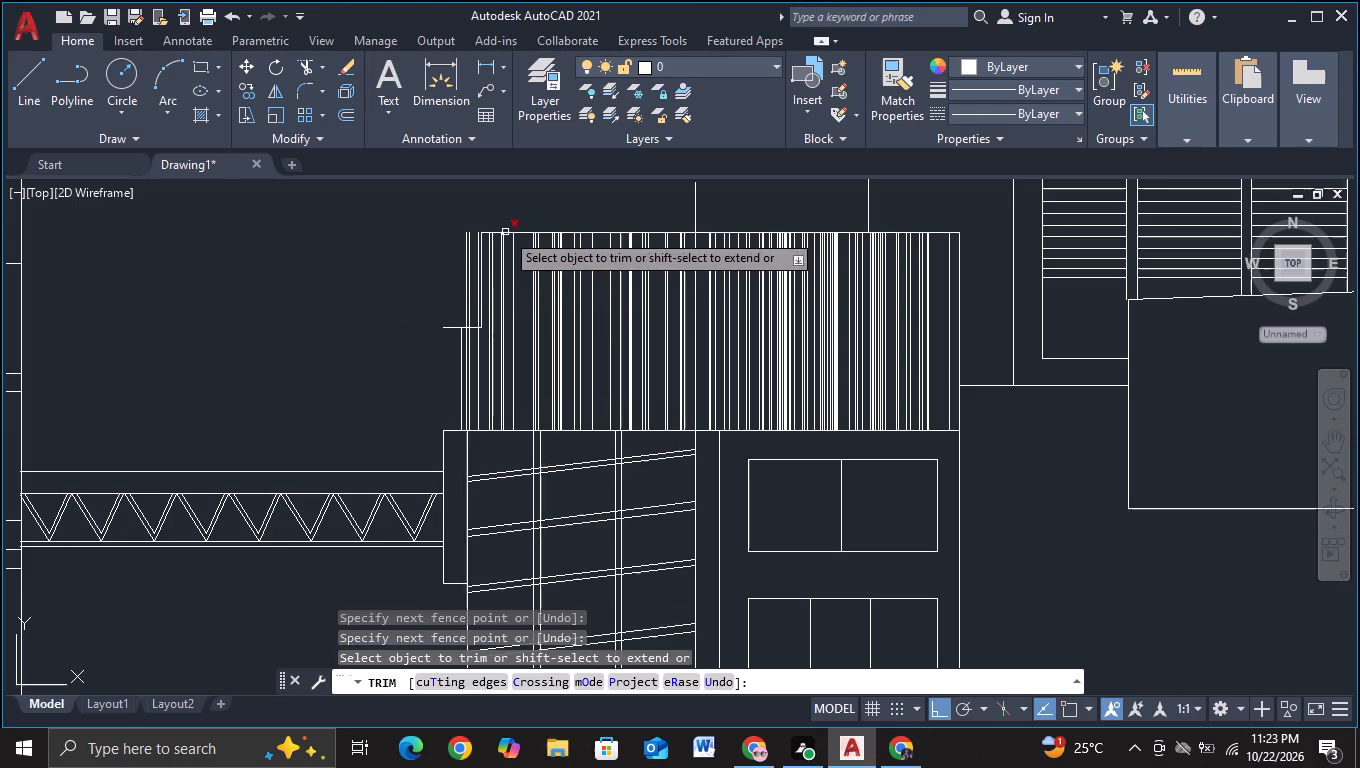
{"action": "middle_click_drag", "start_coordinate": [521, 210], "coordinate": [490, 313]}
{"action": "left_click_drag", "start_coordinate": [493, 300], "coordinate": [841, 335]}
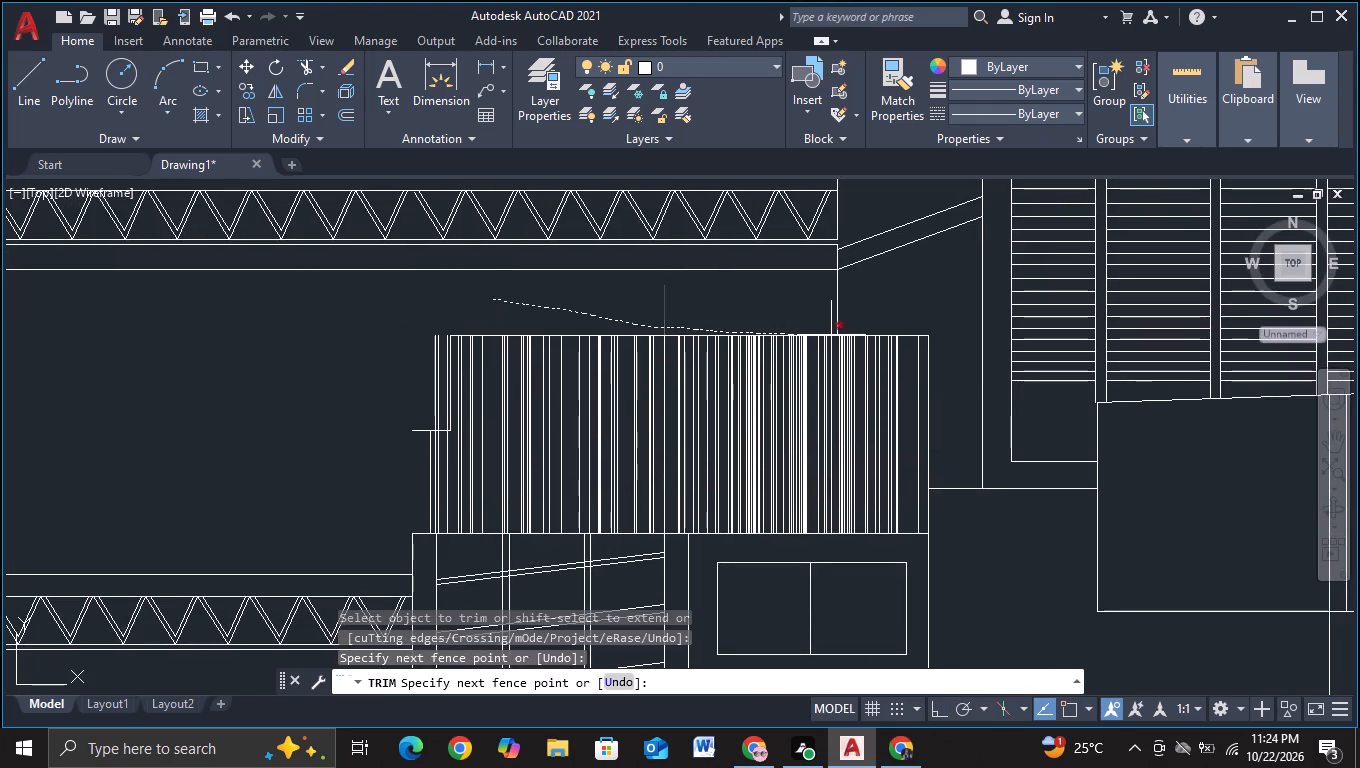
{"action": "left_click_drag", "start_coordinate": [841, 335], "coordinate": [878, 334]}
Trim the horizontal overhang and the slat lines projecting outside the stepped left outline of the slatted wall.
{"action": "scroll", "coordinate": [432, 426], "scroll_direction": "up", "scroll_amount": 1}
{"action": "left_click_drag", "start_coordinate": [407, 453], "coordinate": [426, 367]}
{"action": "left_click_drag", "start_coordinate": [432, 314], "coordinate": [445, 316]}
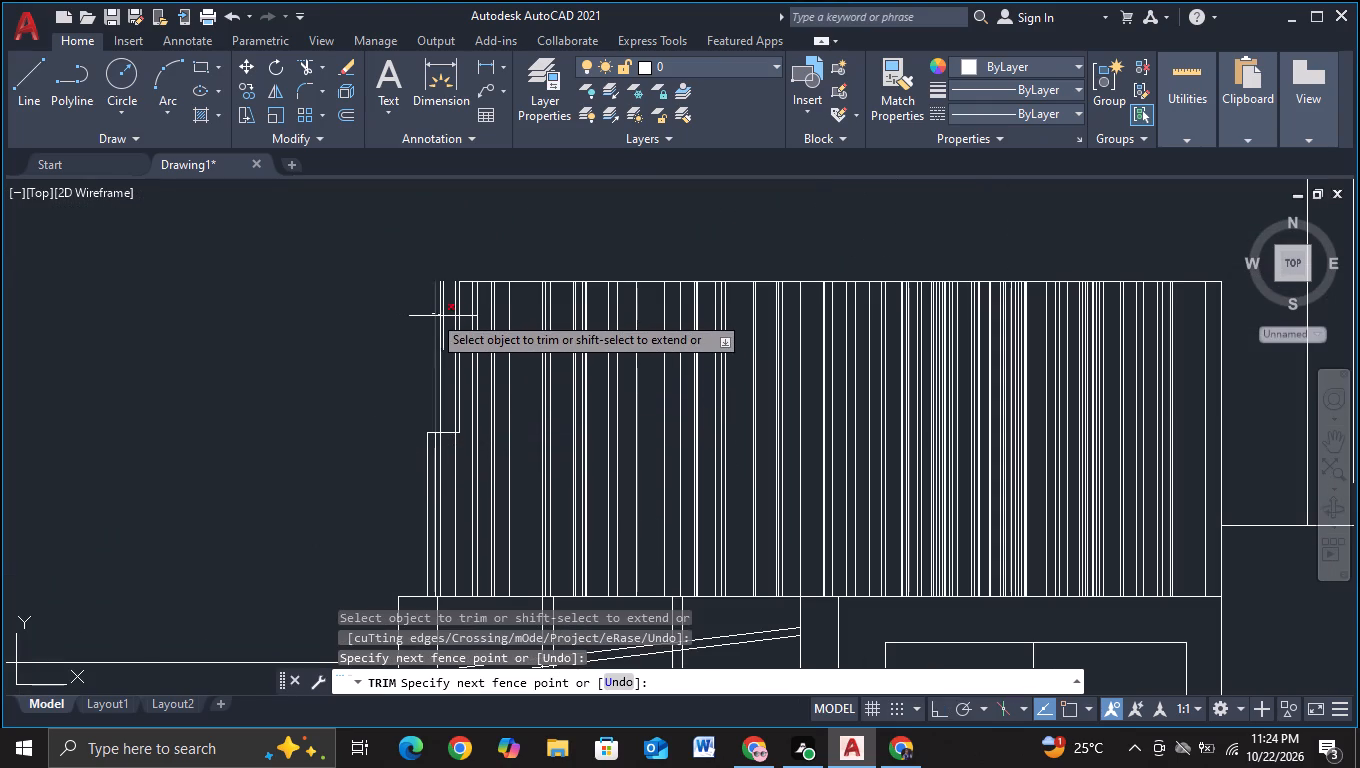
{"action": "left_click_drag", "start_coordinate": [445, 316], "coordinate": [446, 316]}
{"action": "middle_click_drag", "start_coordinate": [527, 228], "coordinate": [326, 231]}
{"action": "scroll", "coordinate": [860, 268], "scroll_direction": "down", "scroll_amount": 1}
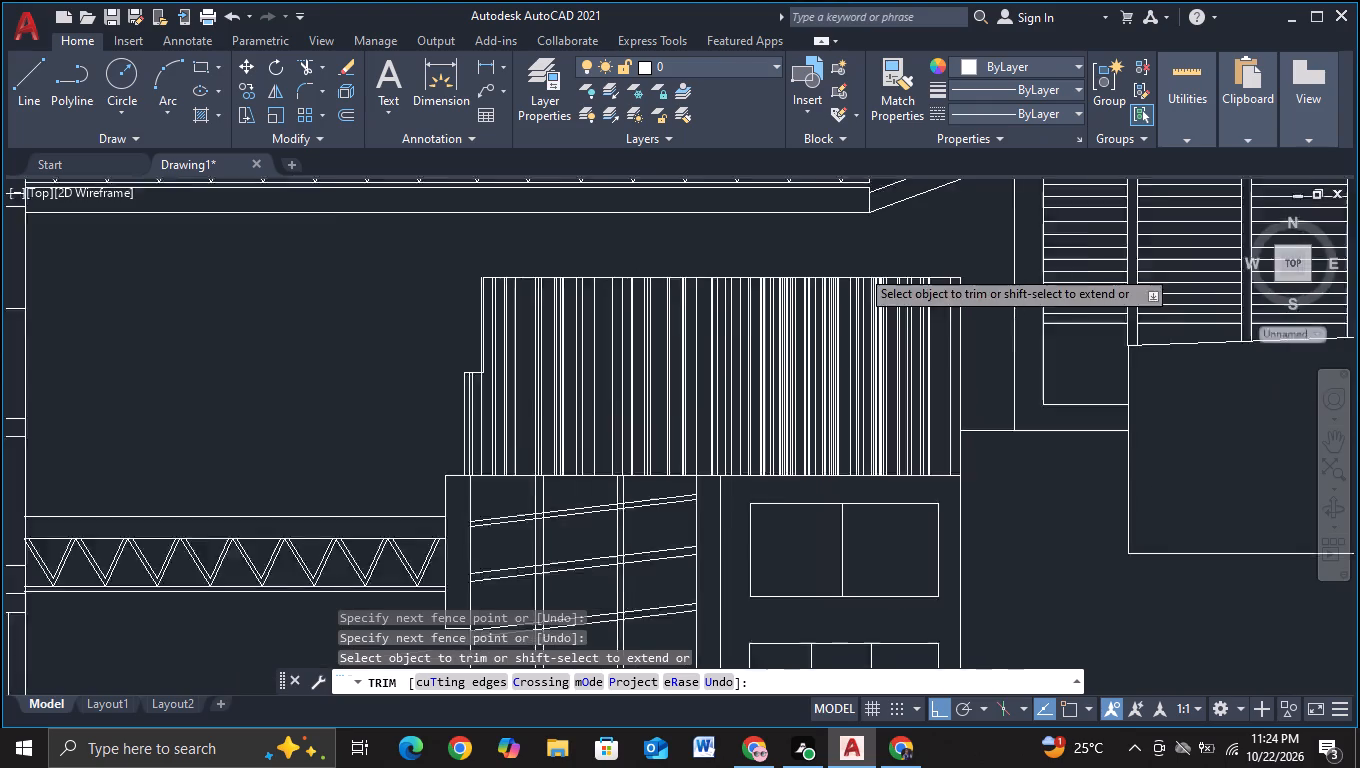
{"action": "scroll", "coordinate": [860, 268], "scroll_direction": "down", "scroll_amount": 1}
{"action": "key", "text": "Escape"}
Turn object snap on and draw a line from the upper truss bridge's lower right end down into the slatted wall.
{"action": "scroll", "coordinate": [876, 318], "scroll_direction": "down", "scroll_amount": 2}
{"action": "middle_click_drag", "start_coordinate": [893, 478], "coordinate": [874, 493]}
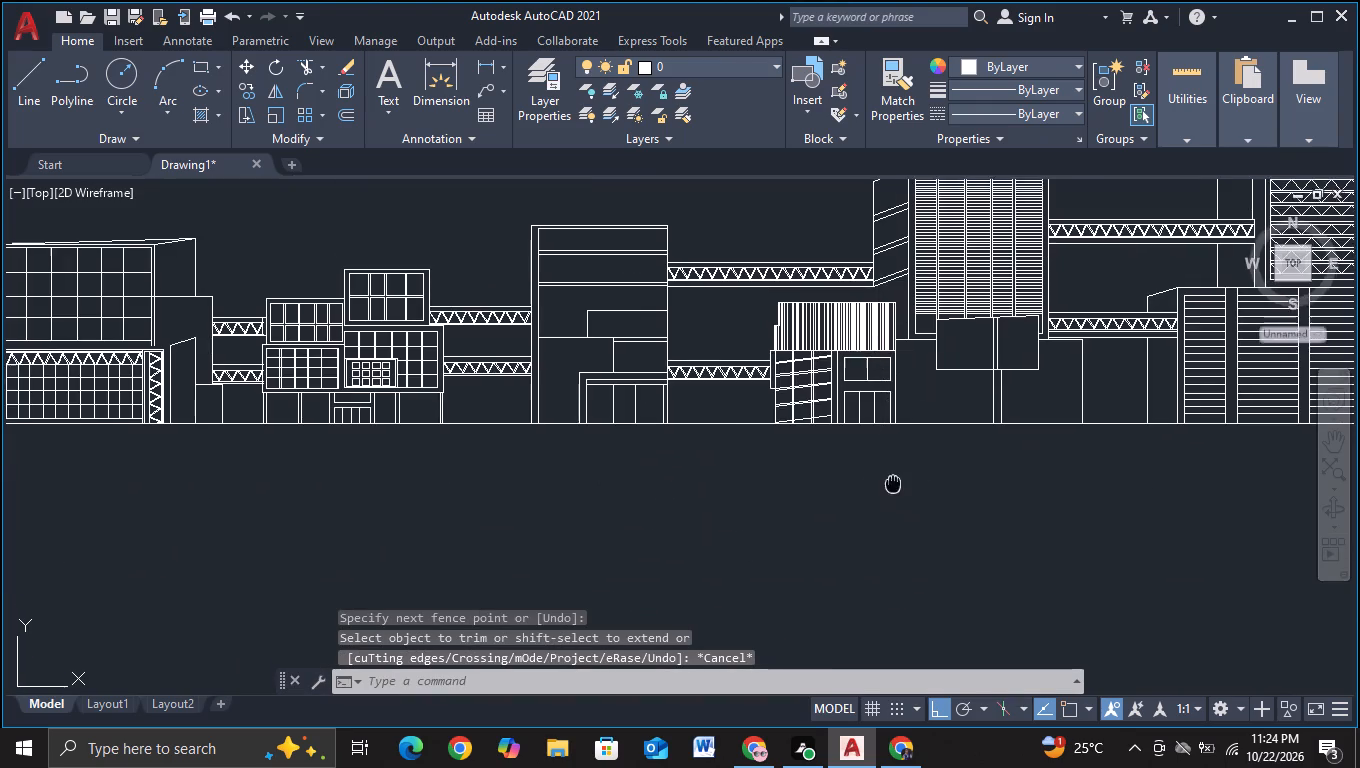
{"action": "middle_click_drag", "start_coordinate": [874, 493], "coordinate": [748, 520]}
{"action": "scroll", "coordinate": [742, 507], "scroll_direction": "up", "scroll_amount": 1}
{"action": "left_click", "coordinate": [46, 93]}
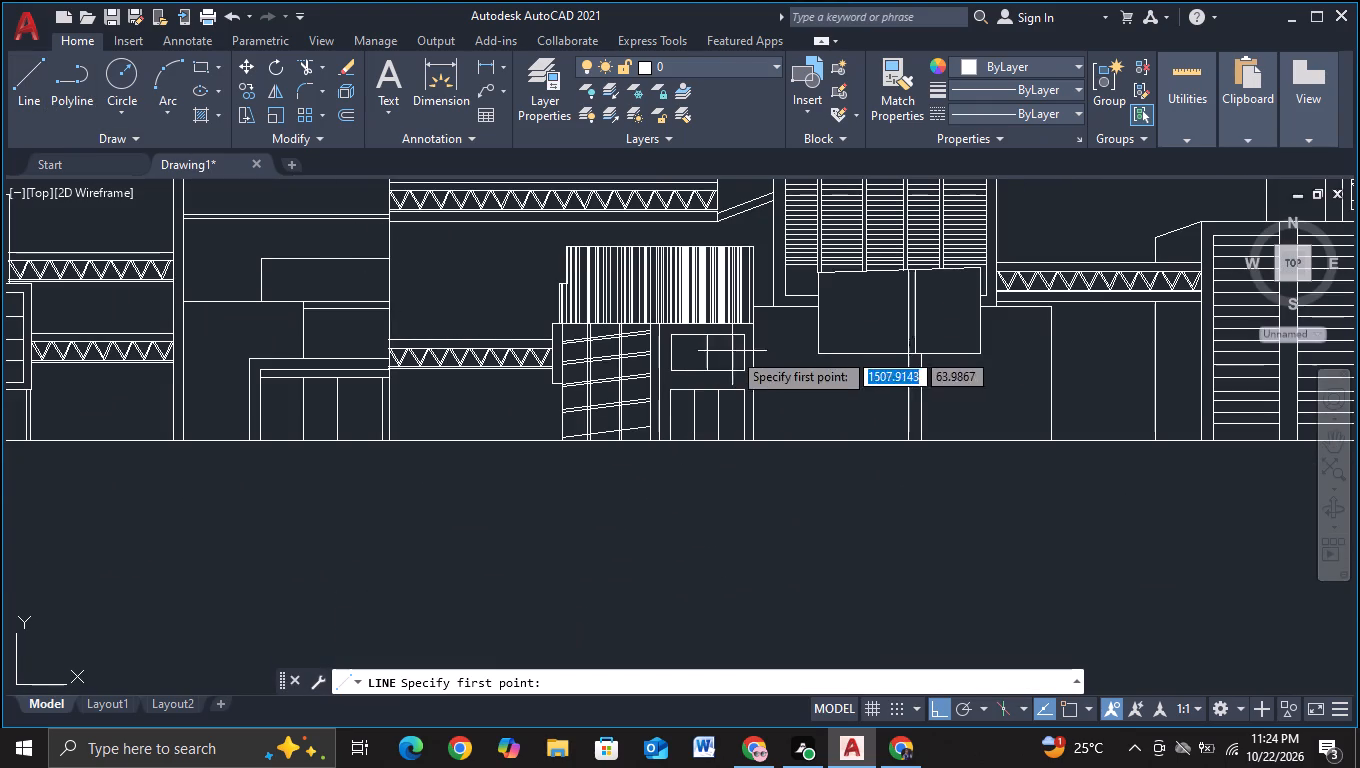
{"action": "key", "text": "F3"}
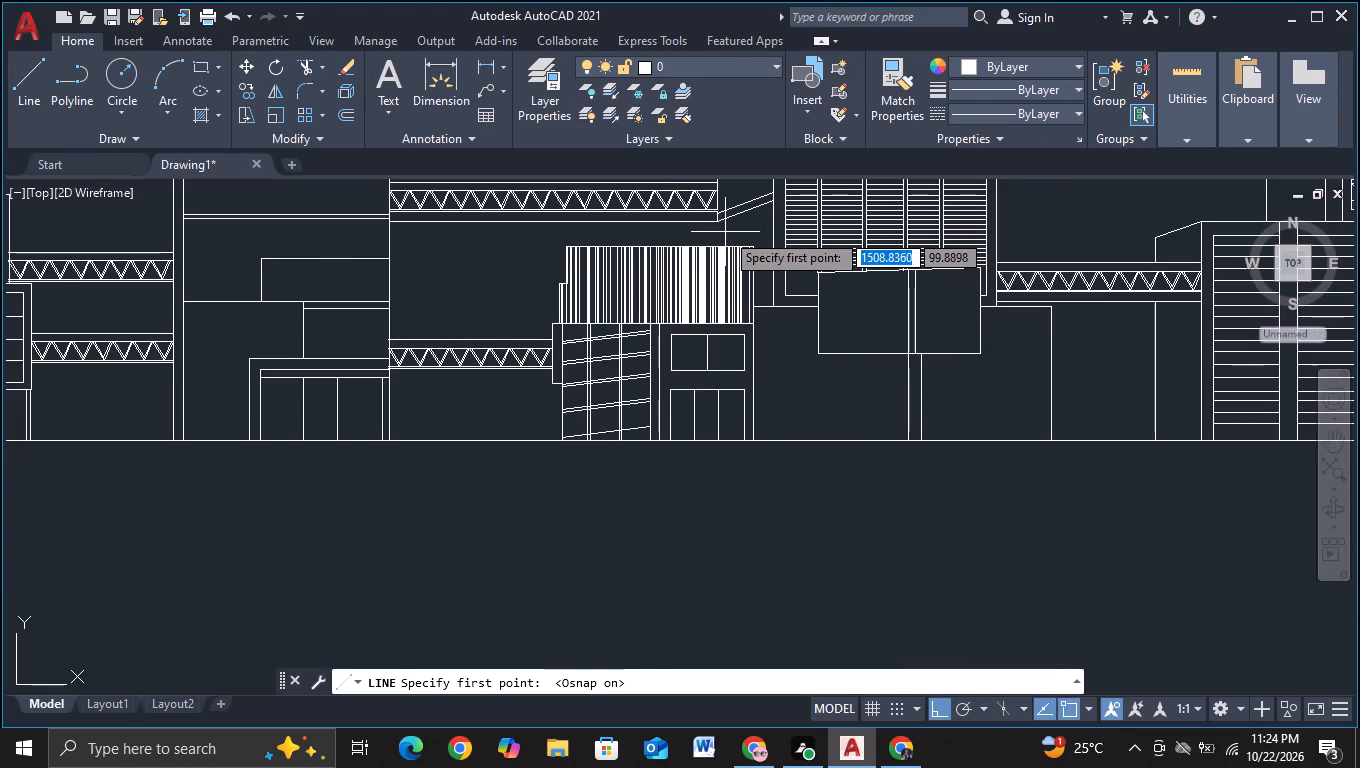
{"action": "left_click", "coordinate": [720, 220]}
{"action": "left_click", "coordinate": [699, 299]}
{"action": "key", "text": "Escape"}
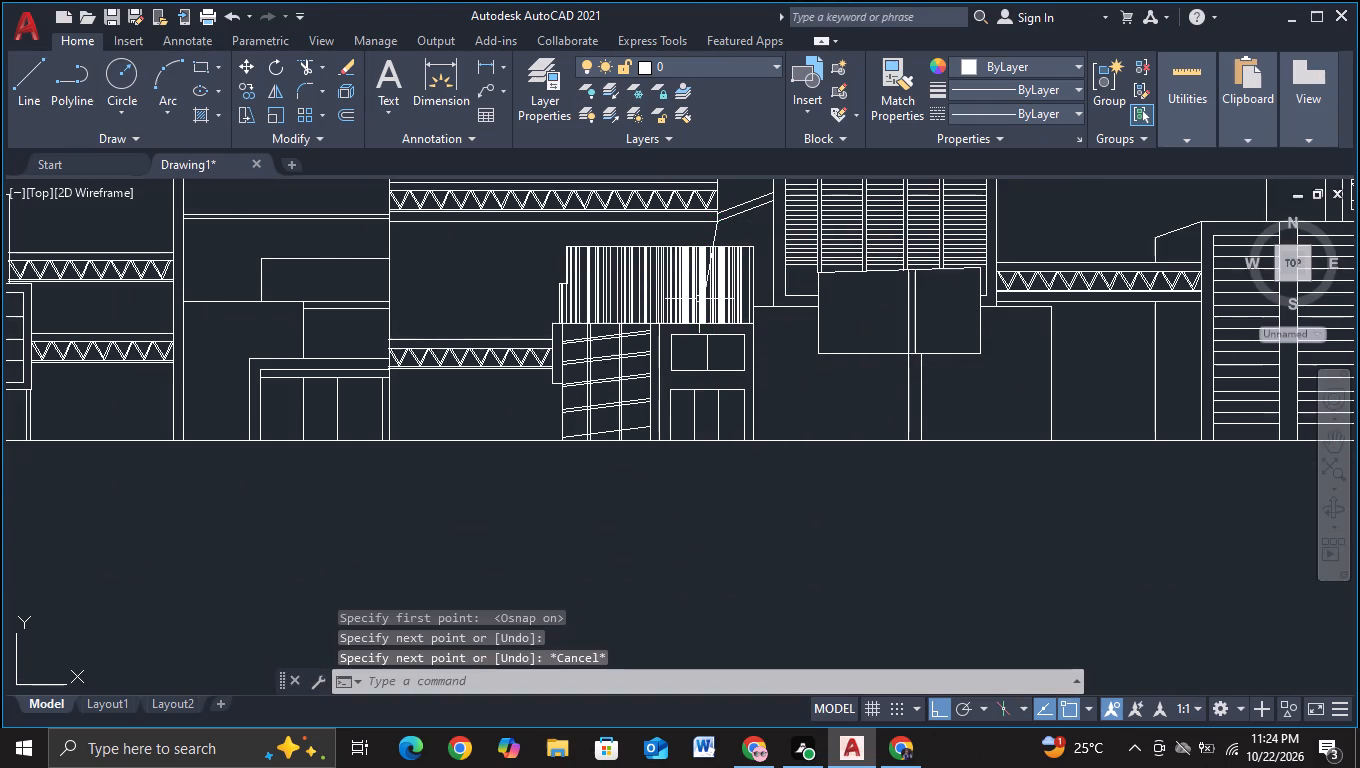
Trim the slanted line above the slatted wall's top edge and delete its remaining piece crossing the slats.
{"action": "left_click", "coordinate": [308, 64]}
{"action": "scroll", "coordinate": [716, 255], "scroll_direction": "up", "scroll_amount": 2}
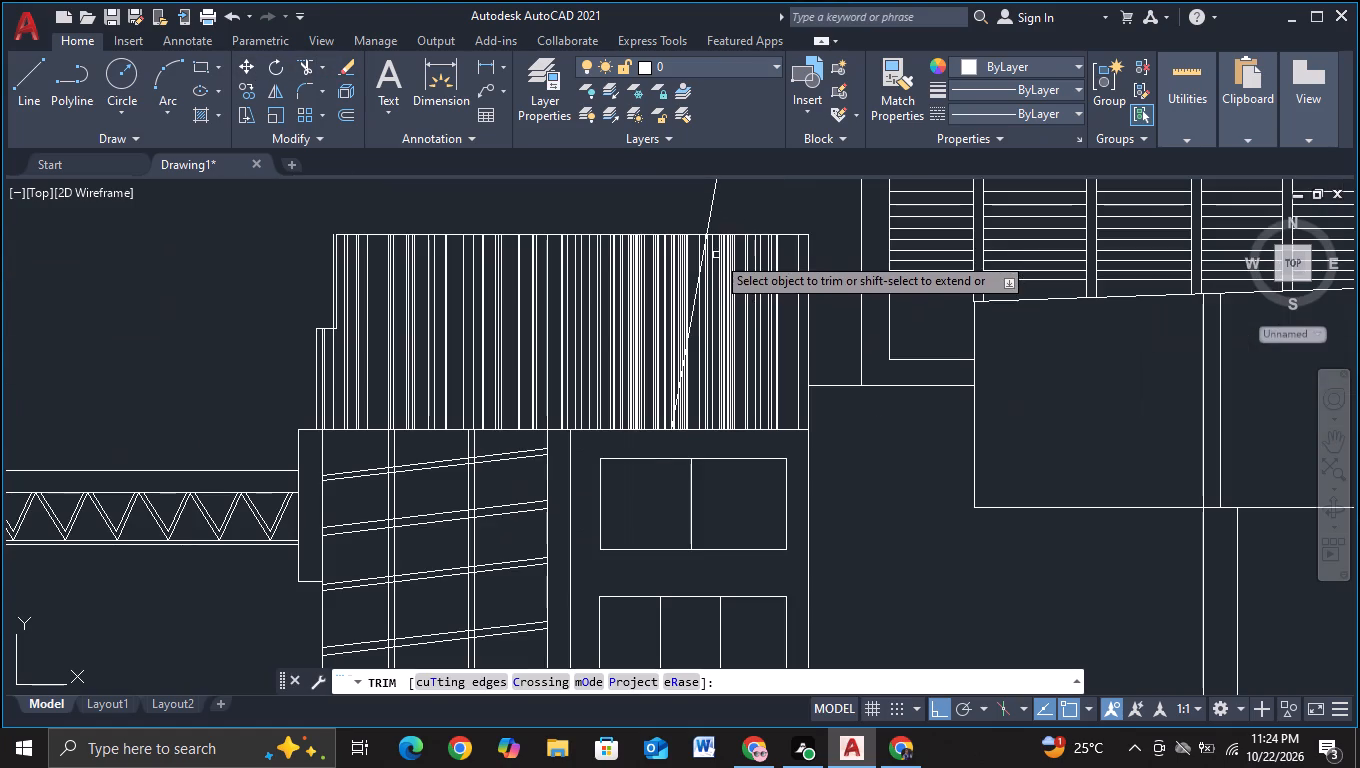
{"action": "left_click", "coordinate": [711, 218]}
{"action": "key", "text": "Escape"}
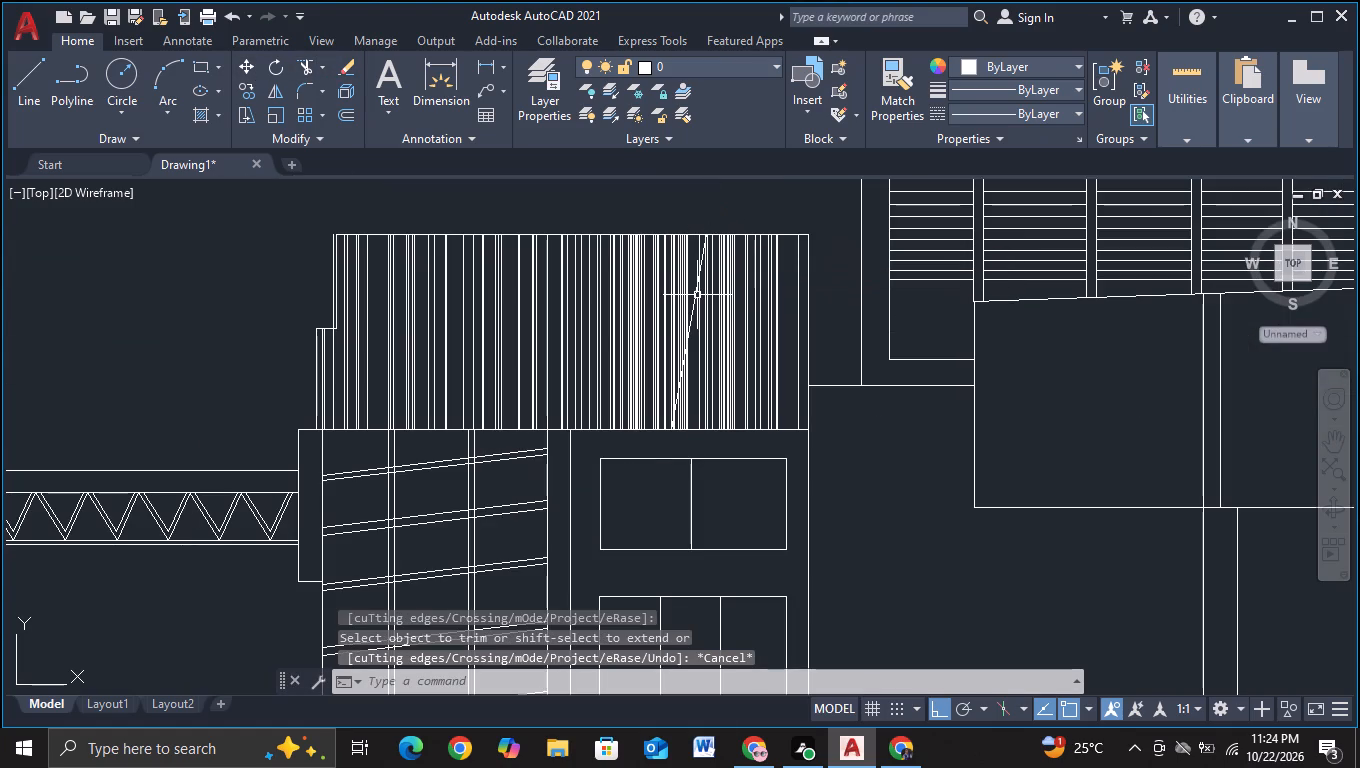
{"action": "left_click", "coordinate": [697, 291]}
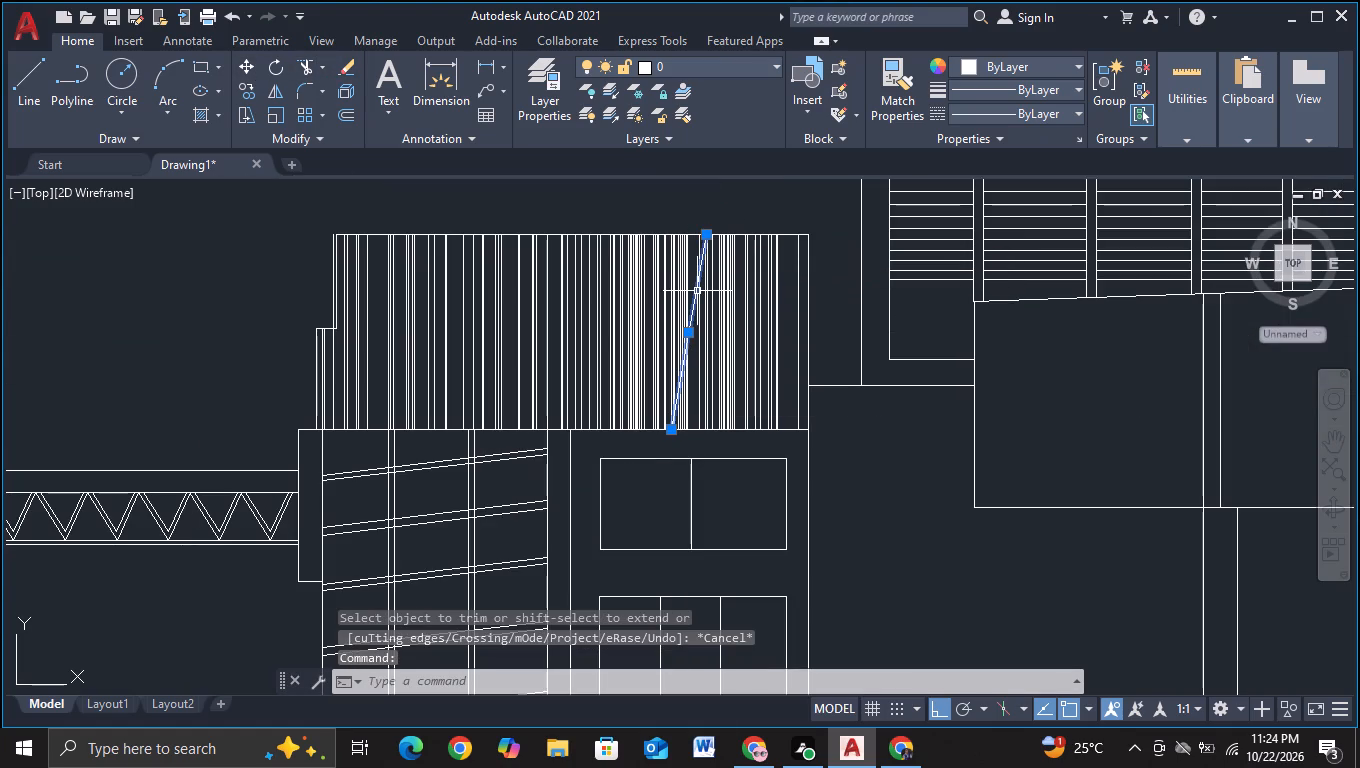
{"action": "key", "text": "Delete"}
Draw a vertical line about 8.5 units long from the upper truss bridge's lower right end to just below the slatted wall's top edge.
{"action": "middle_click_drag", "start_coordinate": [778, 235], "coordinate": [663, 544]}
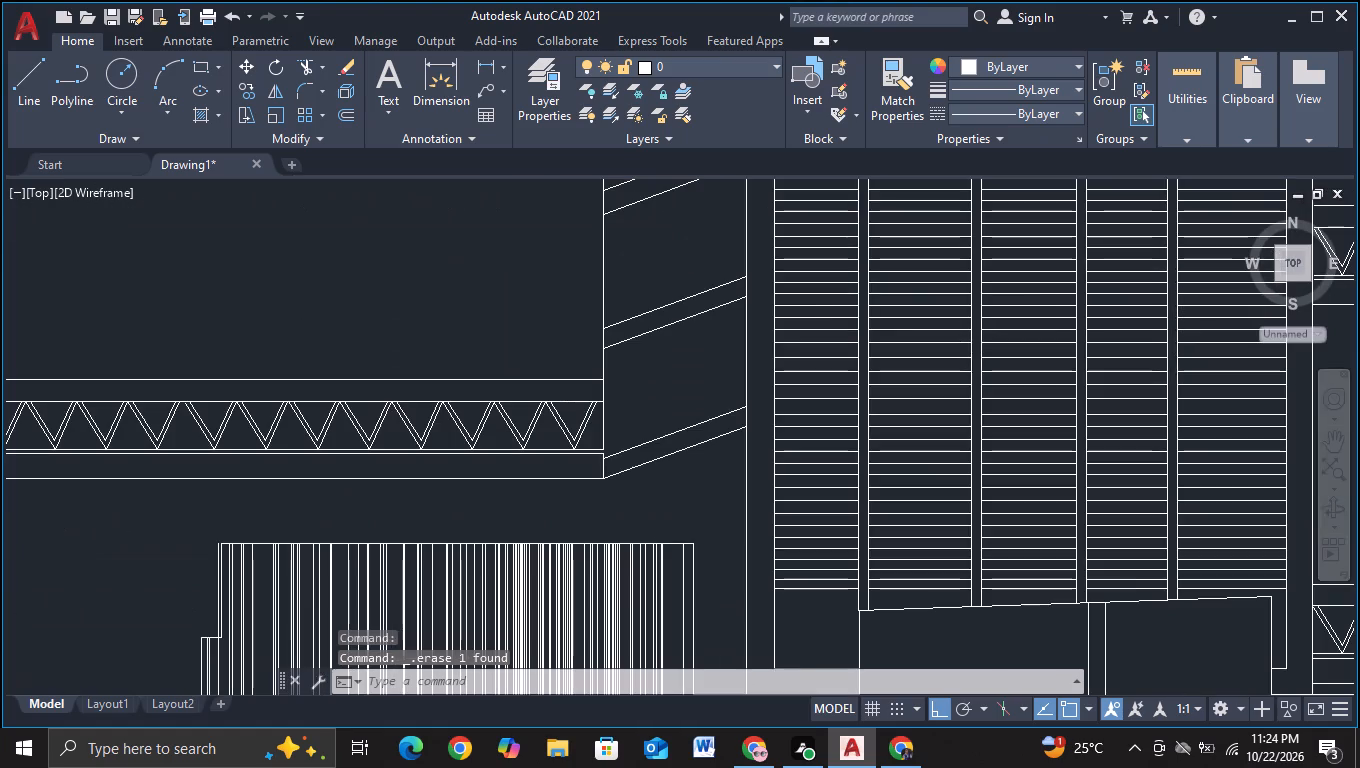
{"action": "middle_click_drag", "start_coordinate": [629, 507], "coordinate": [614, 392]}
{"action": "left_click", "coordinate": [31, 97]}
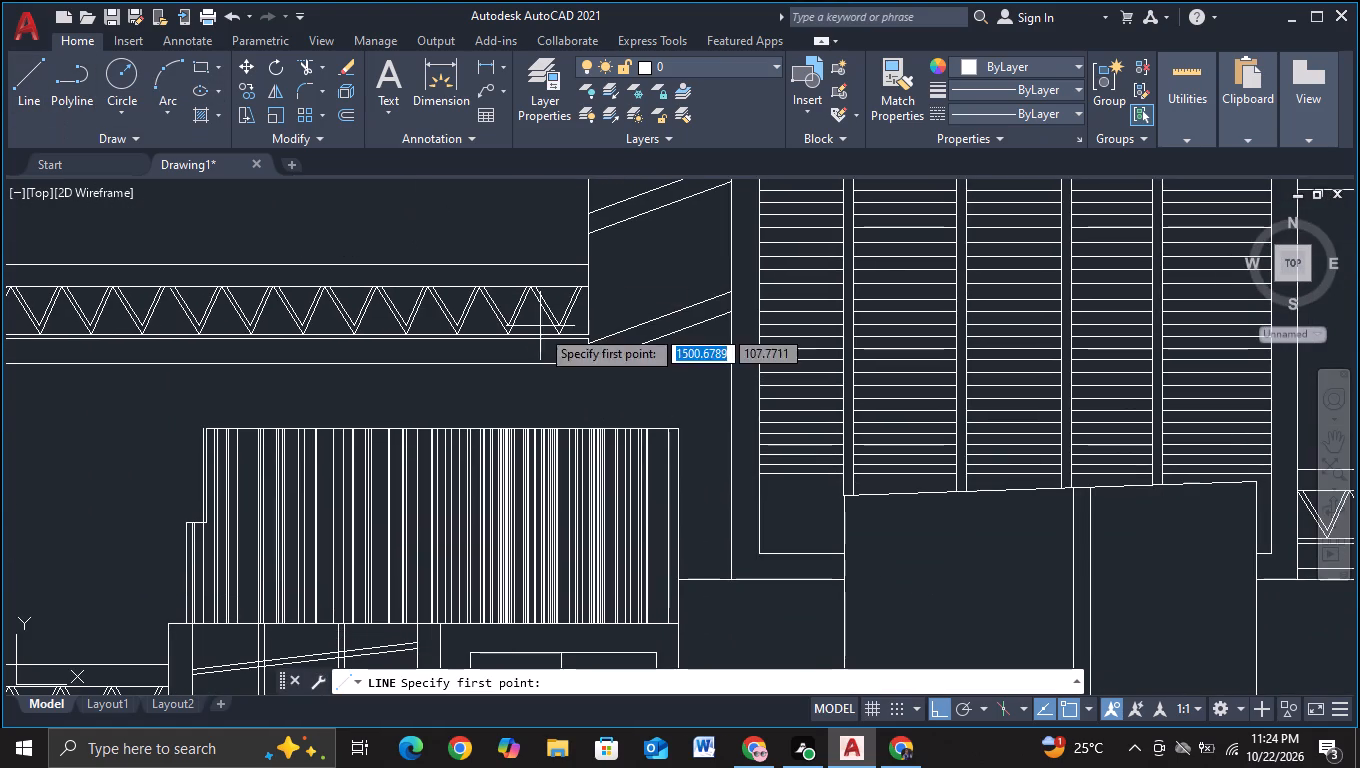
{"action": "left_click", "coordinate": [586, 372]}
{"action": "scroll", "coordinate": [596, 432], "scroll_direction": "up", "scroll_amount": 3}
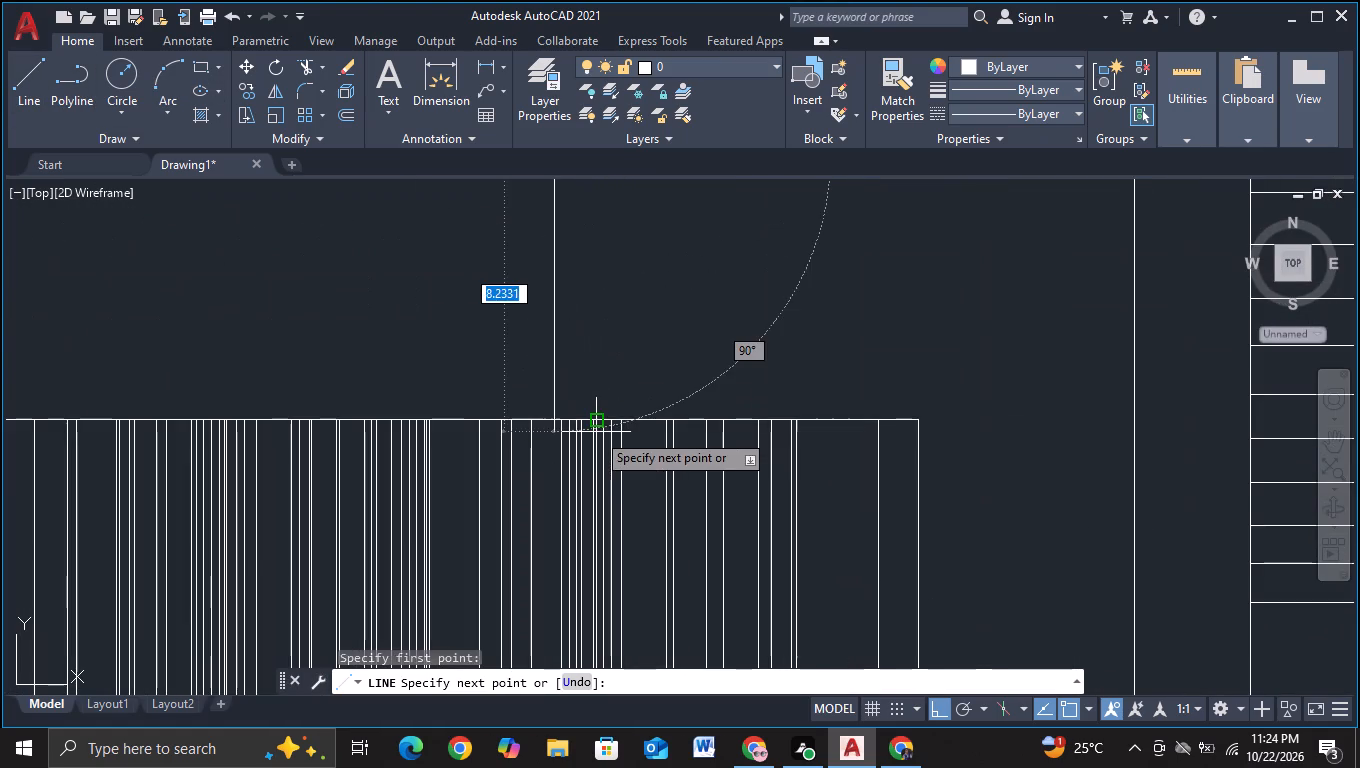
{"action": "scroll", "coordinate": [582, 442], "scroll_direction": "up", "scroll_amount": 2}
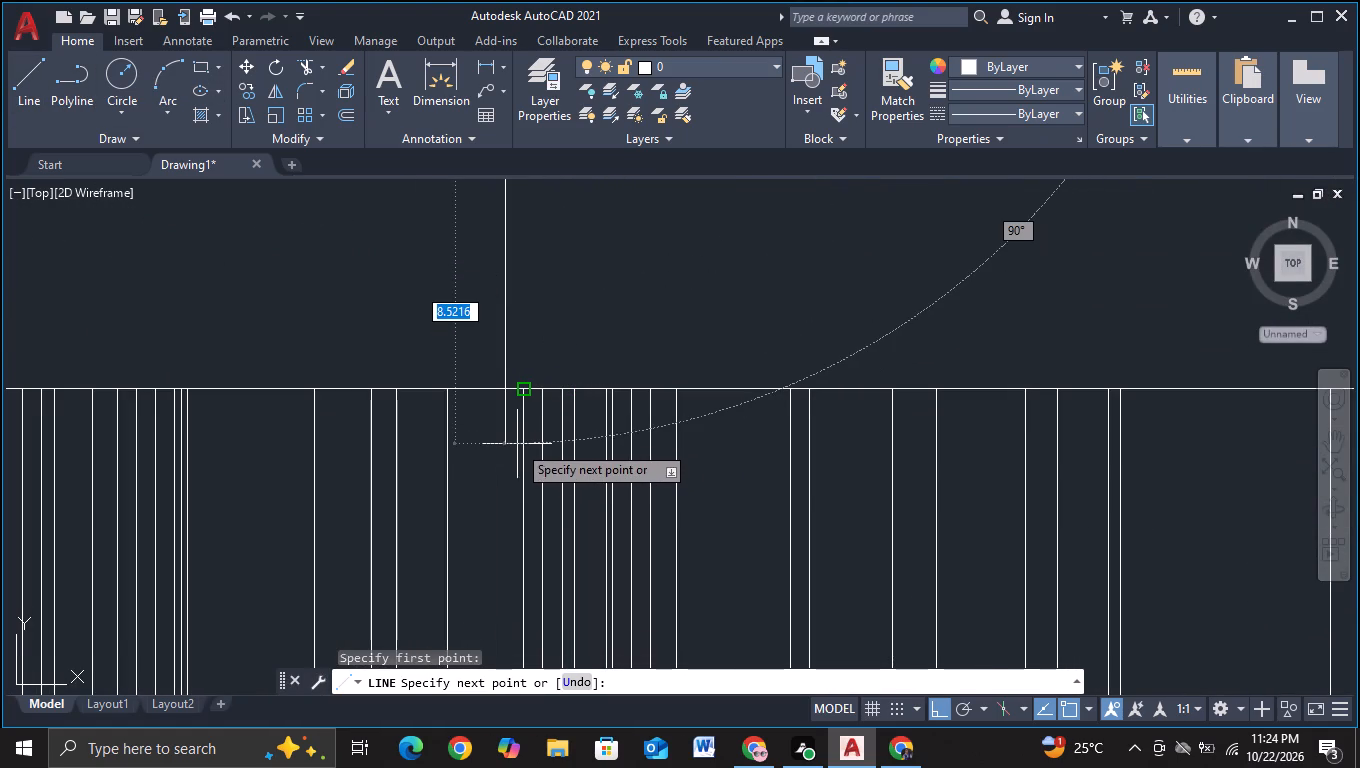
{"action": "key", "text": "F3"}
{"action": "left_click", "coordinate": [517, 444]}
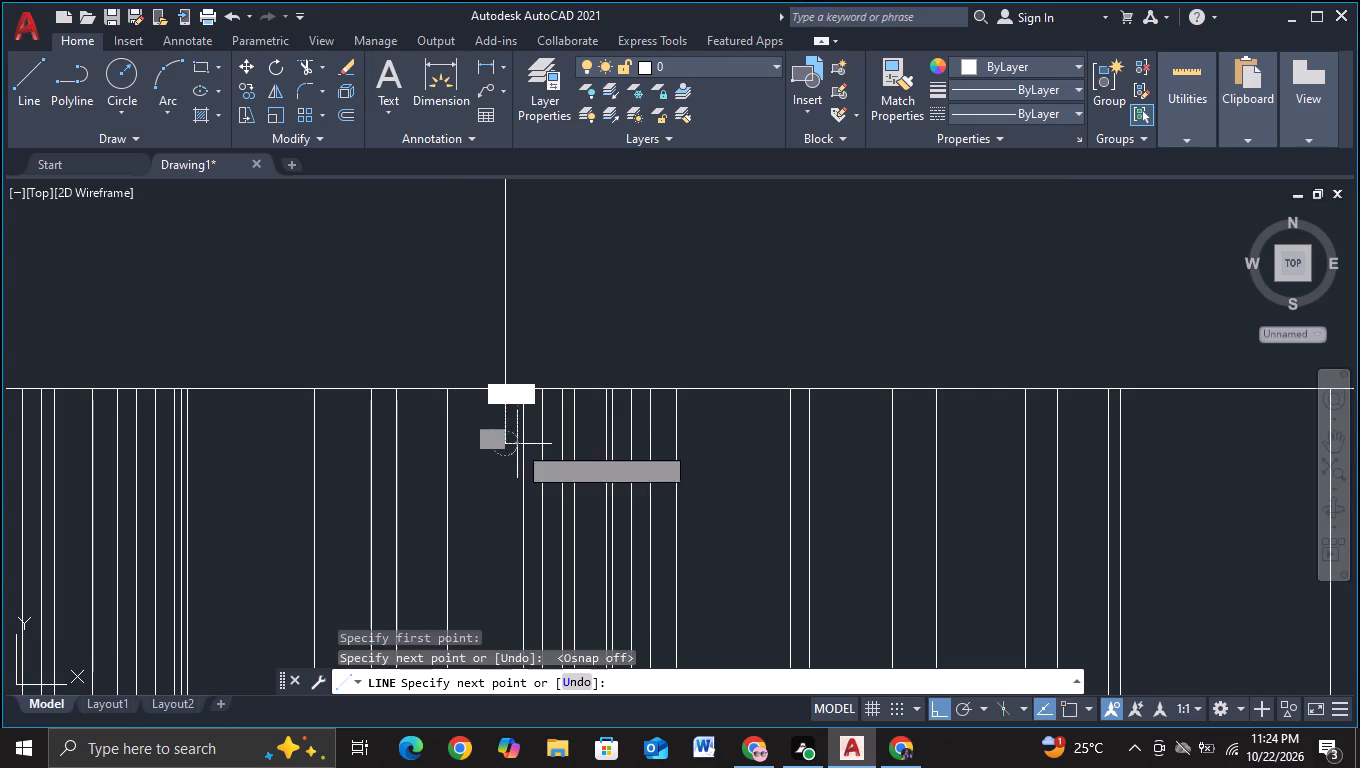
{"action": "key", "text": "Escape"}
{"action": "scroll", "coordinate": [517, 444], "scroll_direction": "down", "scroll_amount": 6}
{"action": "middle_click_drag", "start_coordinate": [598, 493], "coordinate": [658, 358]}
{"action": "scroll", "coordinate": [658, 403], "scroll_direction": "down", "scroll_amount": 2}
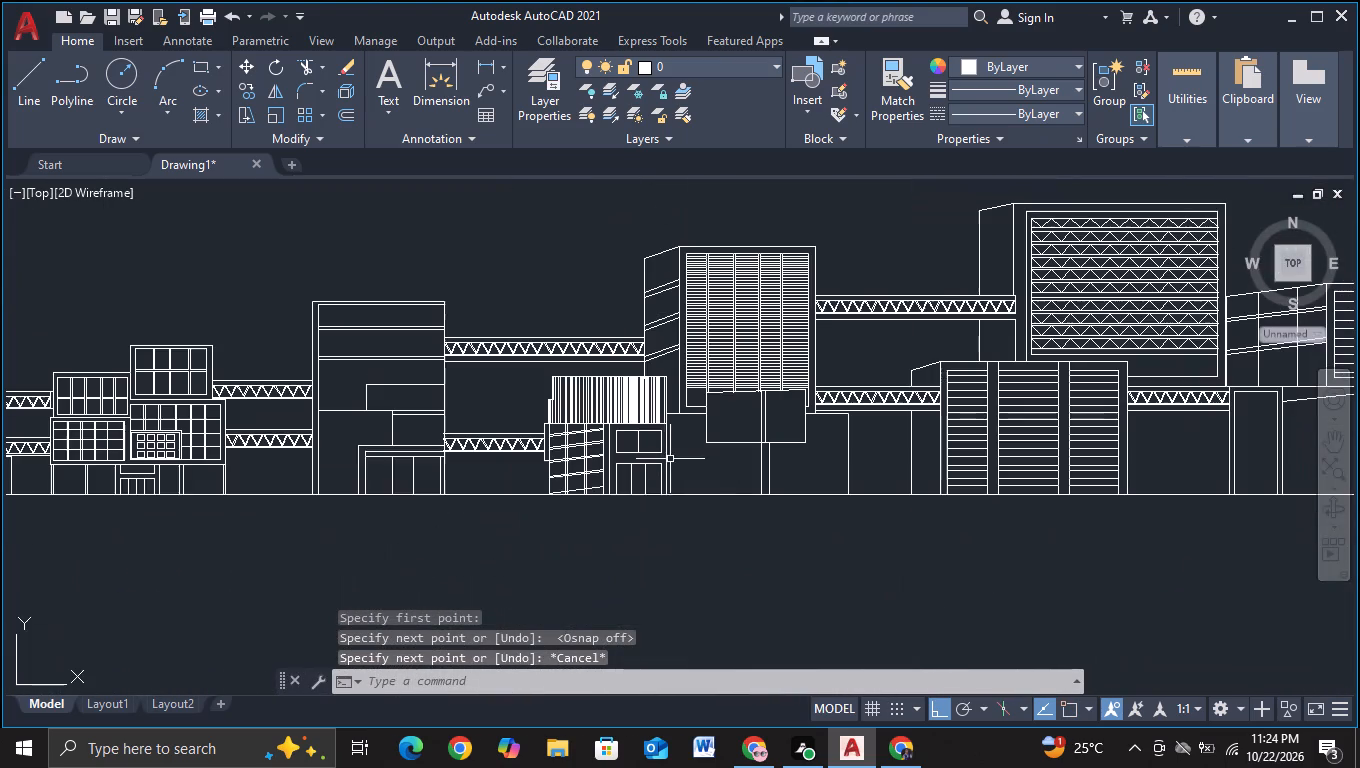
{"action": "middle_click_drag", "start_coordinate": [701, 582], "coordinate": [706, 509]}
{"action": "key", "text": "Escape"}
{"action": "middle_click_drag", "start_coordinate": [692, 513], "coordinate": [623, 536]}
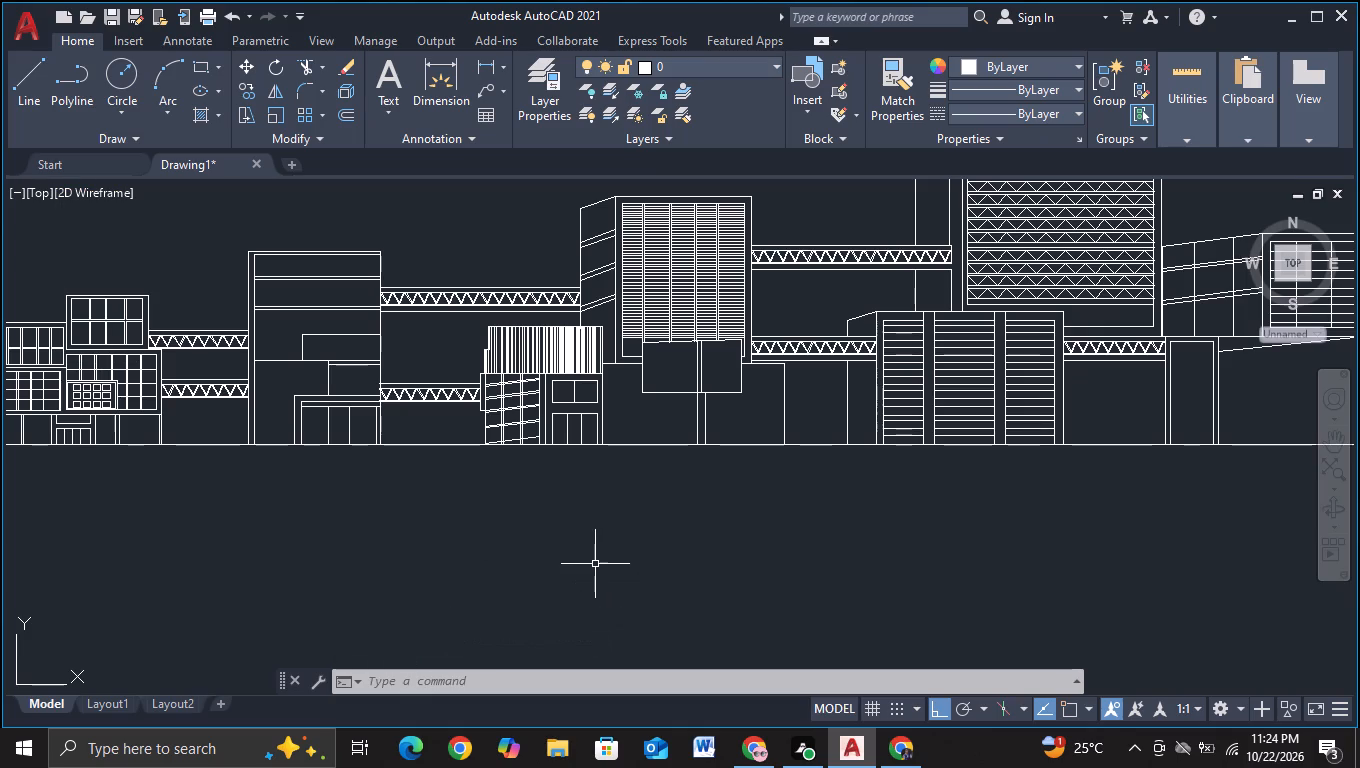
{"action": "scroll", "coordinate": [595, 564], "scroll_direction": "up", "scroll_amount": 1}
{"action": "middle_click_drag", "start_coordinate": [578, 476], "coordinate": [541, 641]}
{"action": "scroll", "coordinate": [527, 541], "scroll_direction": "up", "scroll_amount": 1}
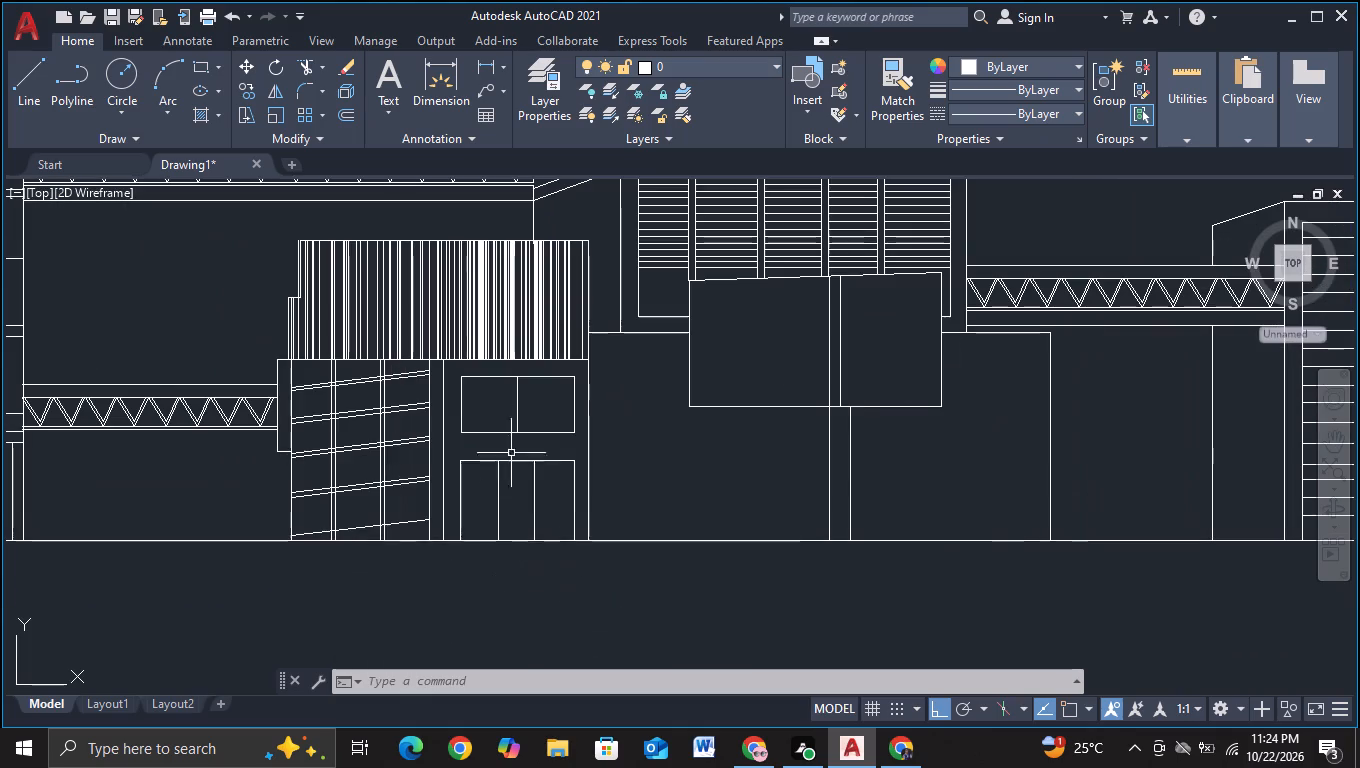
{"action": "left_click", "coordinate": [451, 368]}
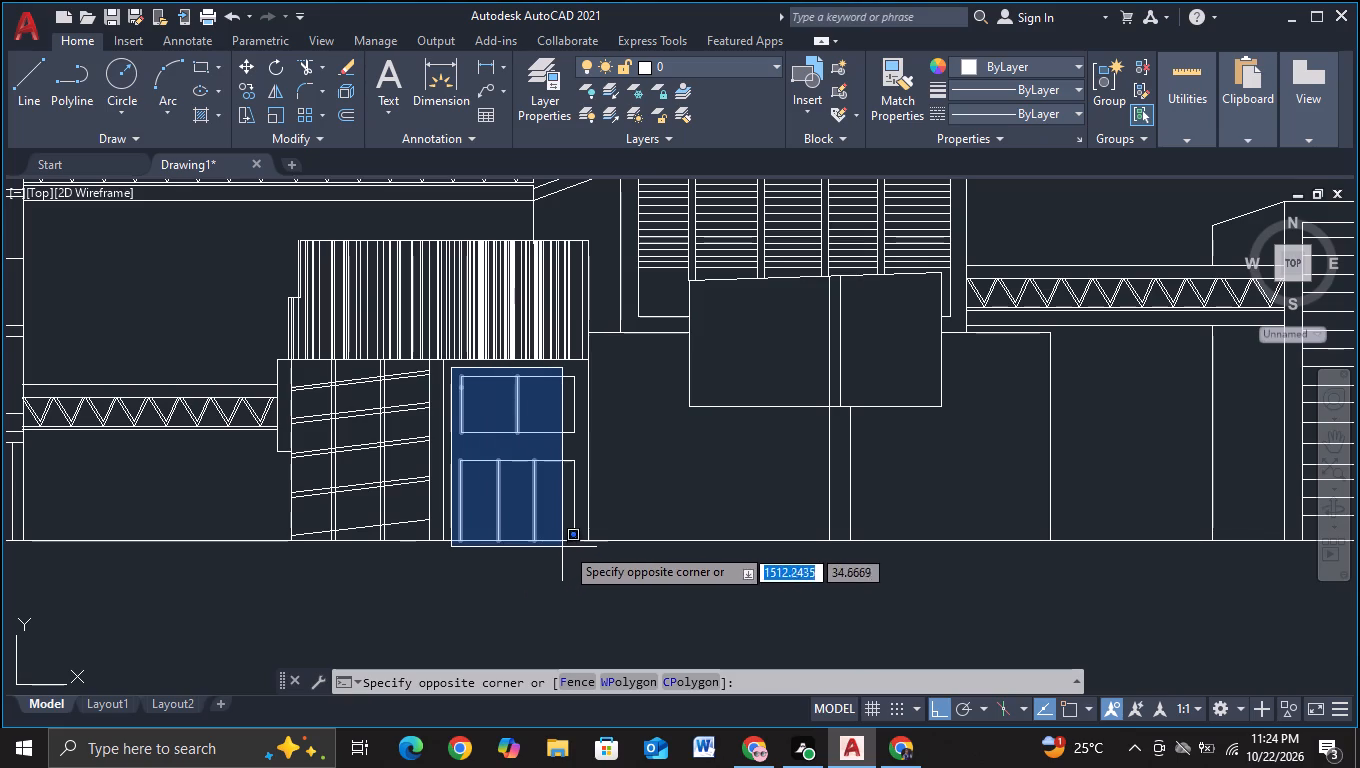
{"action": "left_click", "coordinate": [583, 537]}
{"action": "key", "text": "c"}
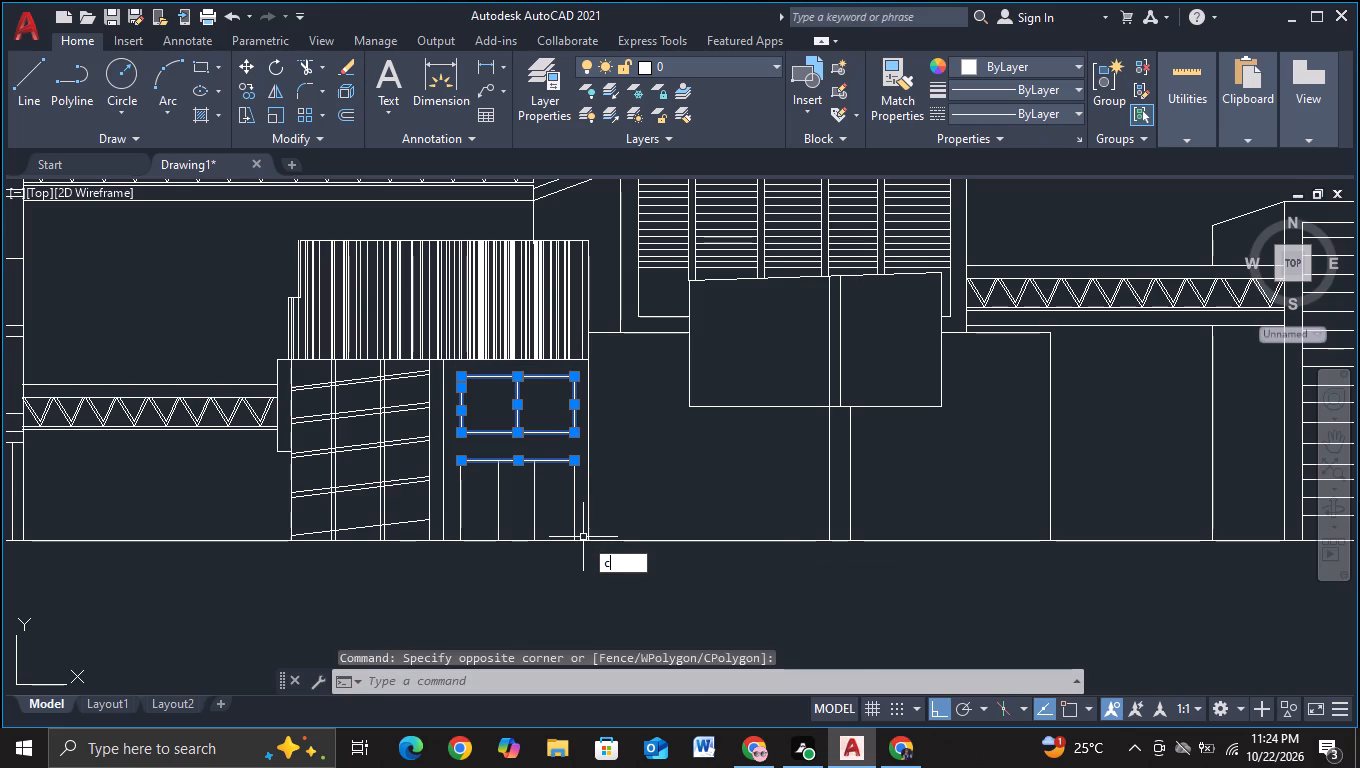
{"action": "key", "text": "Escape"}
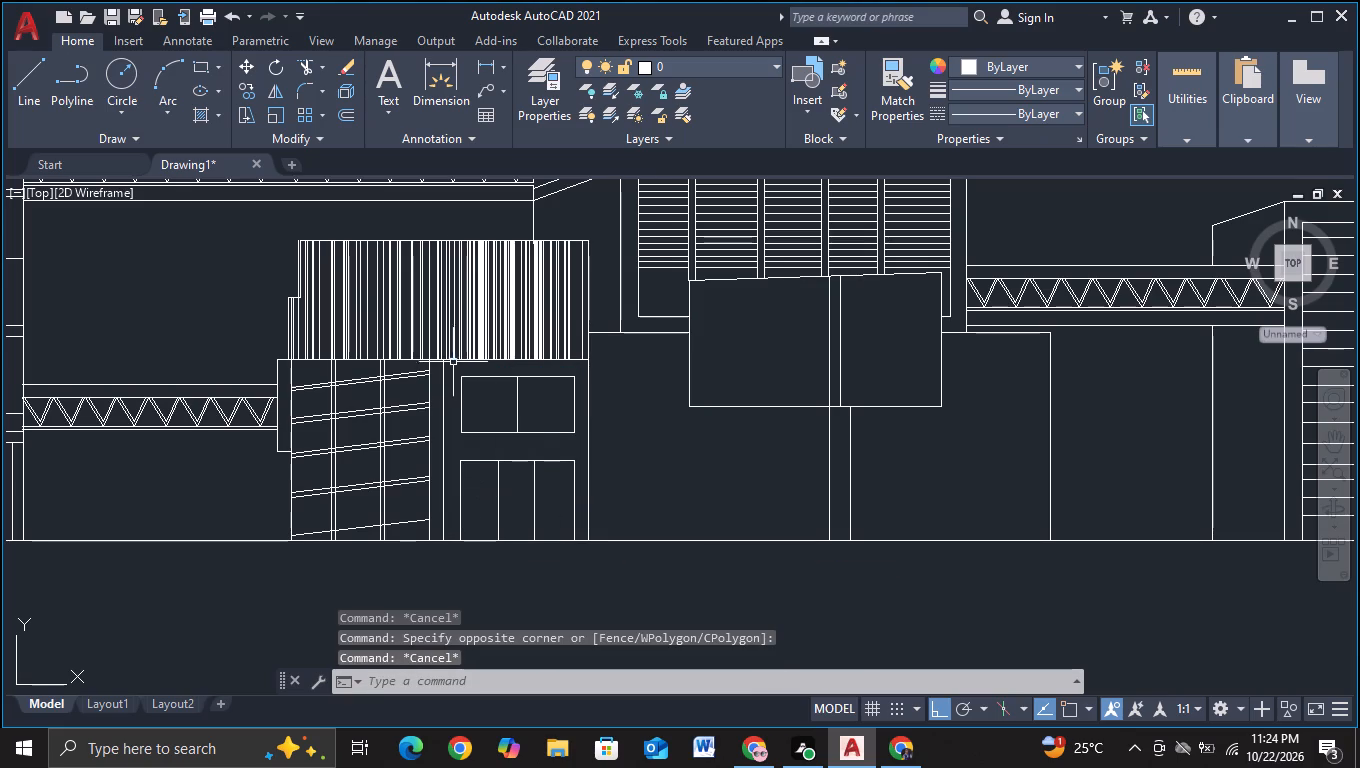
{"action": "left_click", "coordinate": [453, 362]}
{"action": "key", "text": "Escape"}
Copy the two-pane window and three-panel door below the slatted wall horizontally to the right, about 120.8 and 84.5 units away.
{"action": "left_click", "coordinate": [457, 374]}
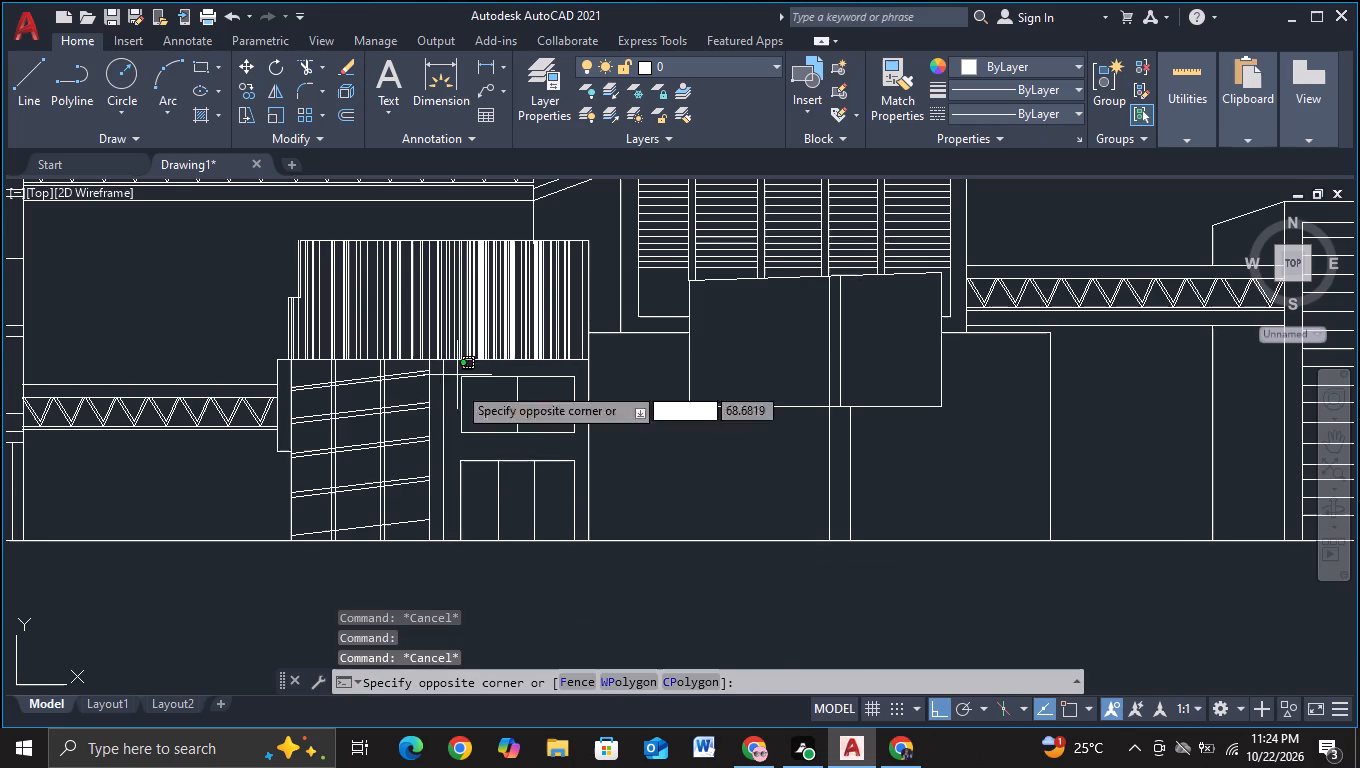
{"action": "left_click", "coordinate": [589, 557]}
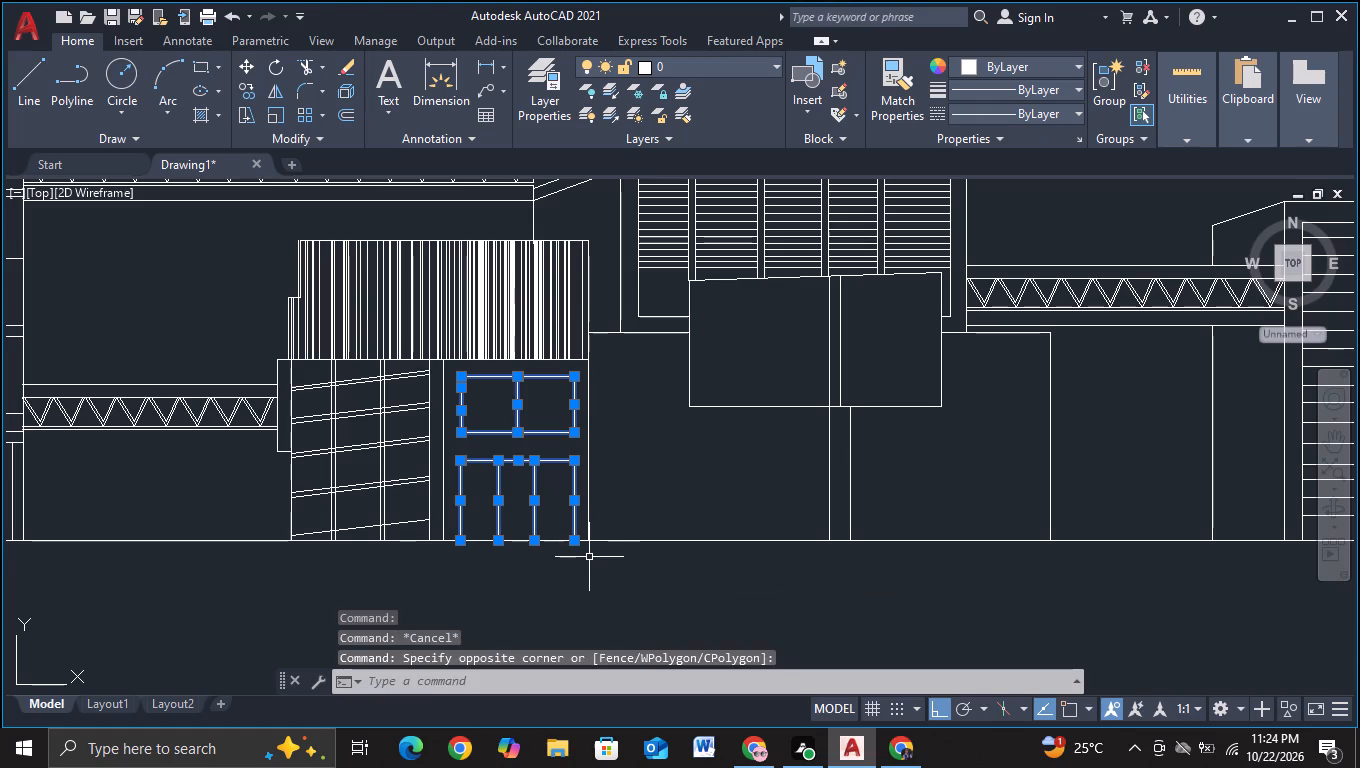
{"action": "key", "text": "c"}
{"action": "left_click", "coordinate": [642, 619]}
{"action": "left_click", "coordinate": [564, 521]}
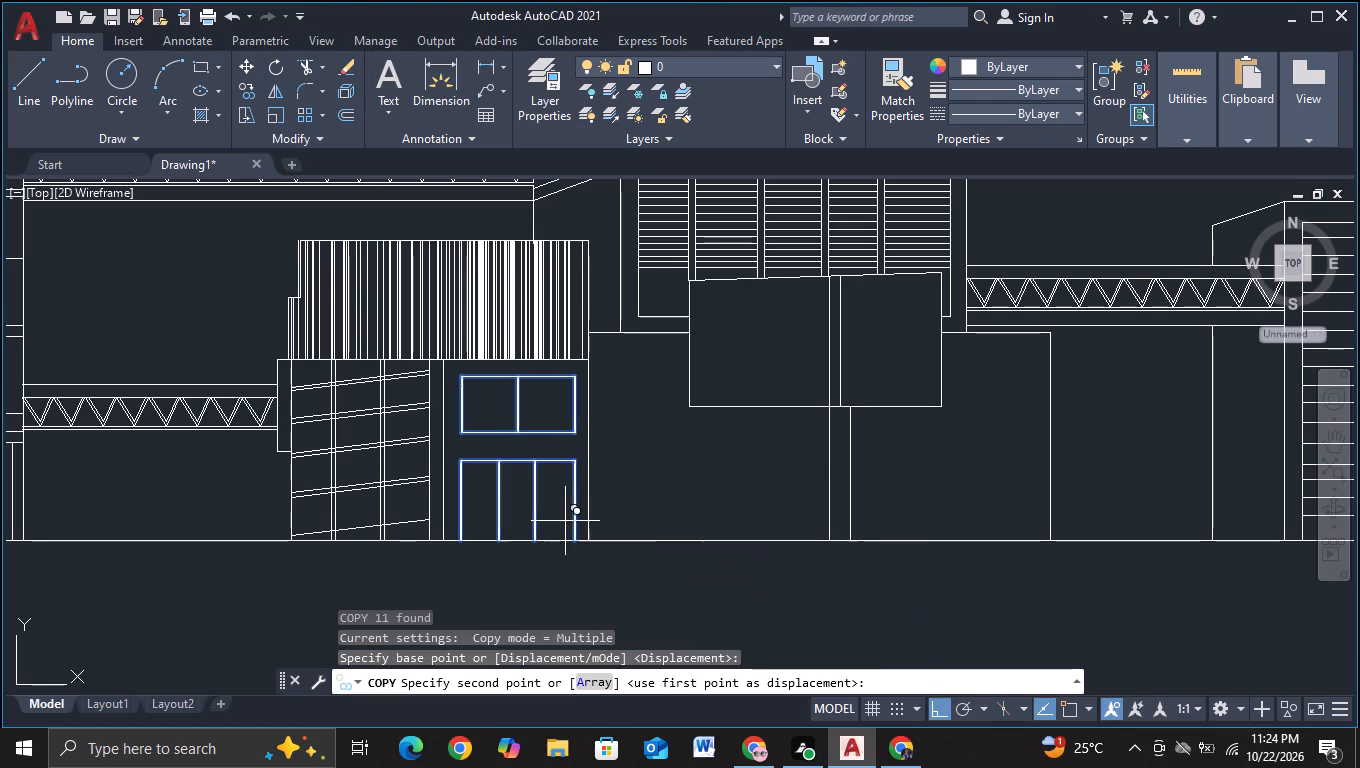
{"action": "middle_click_drag", "start_coordinate": [952, 542], "coordinate": [411, 504]}
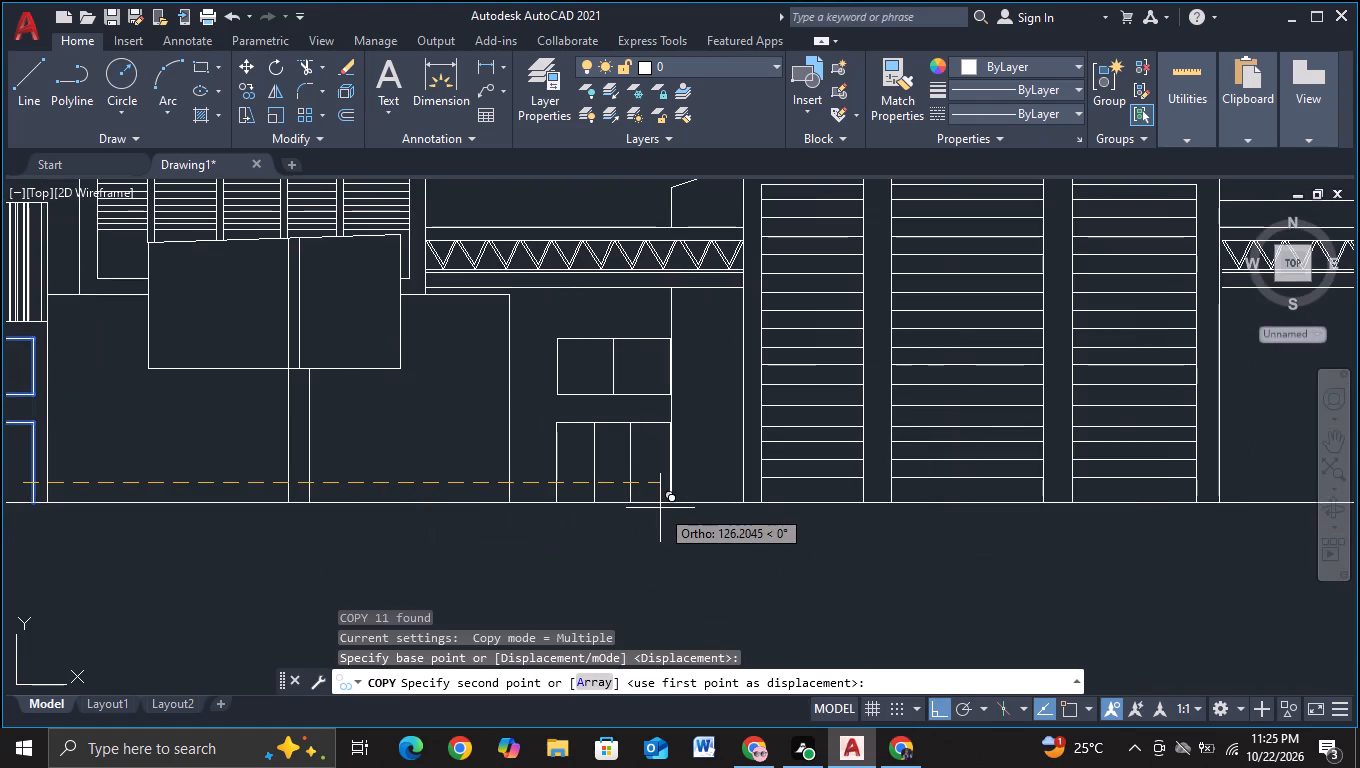
{"action": "scroll", "coordinate": [660, 508], "scroll_direction": "down", "scroll_amount": 1}
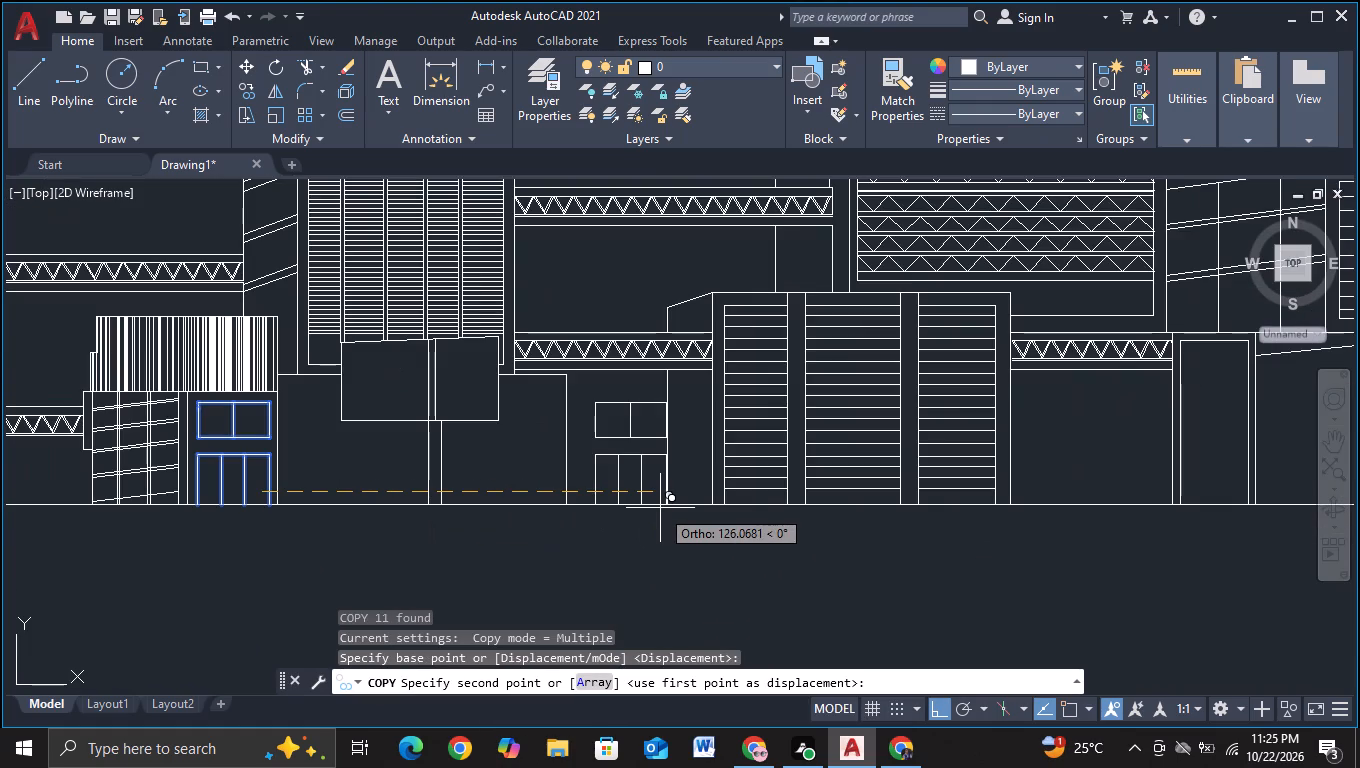
{"action": "scroll", "coordinate": [844, 535], "scroll_direction": "down", "scroll_amount": 1}
{"action": "scroll", "coordinate": [691, 533], "scroll_direction": "up", "scroll_amount": 2}
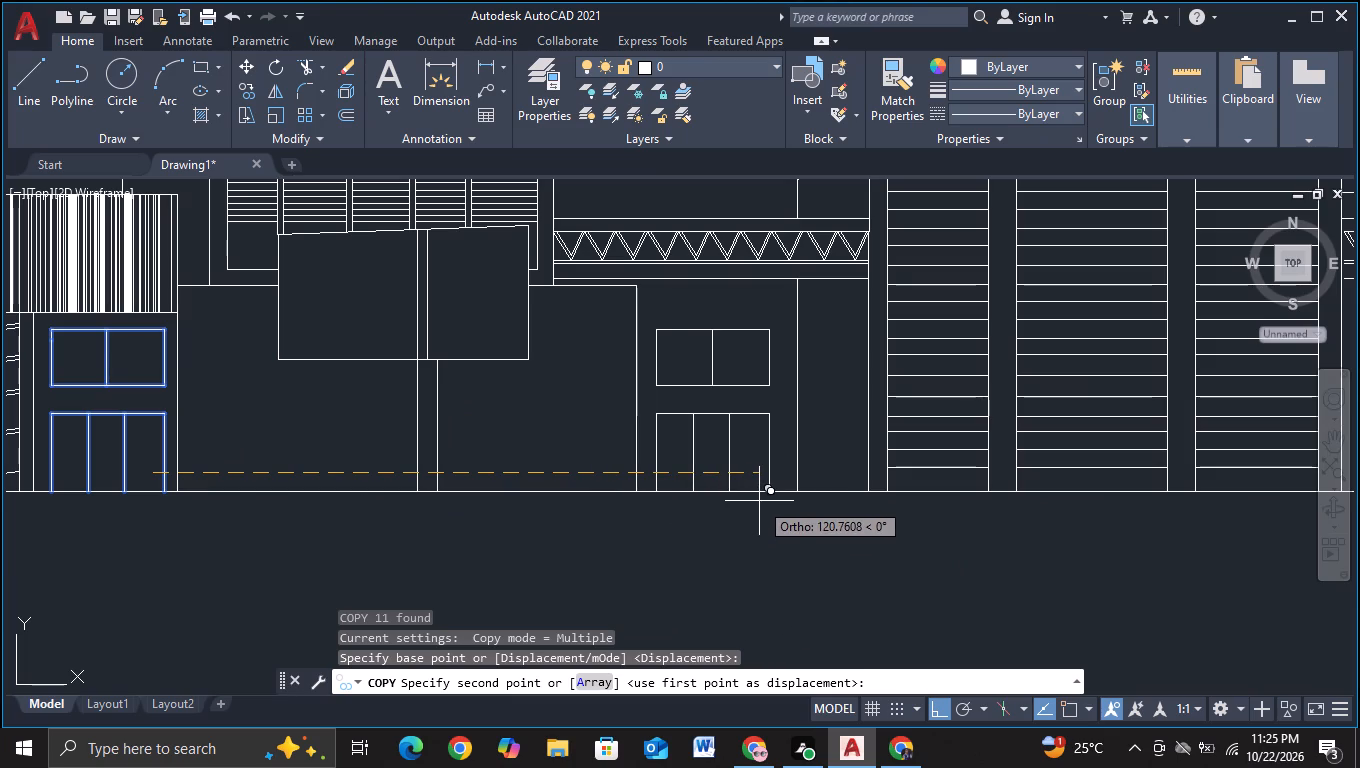
{"action": "left_click", "coordinate": [759, 501]}
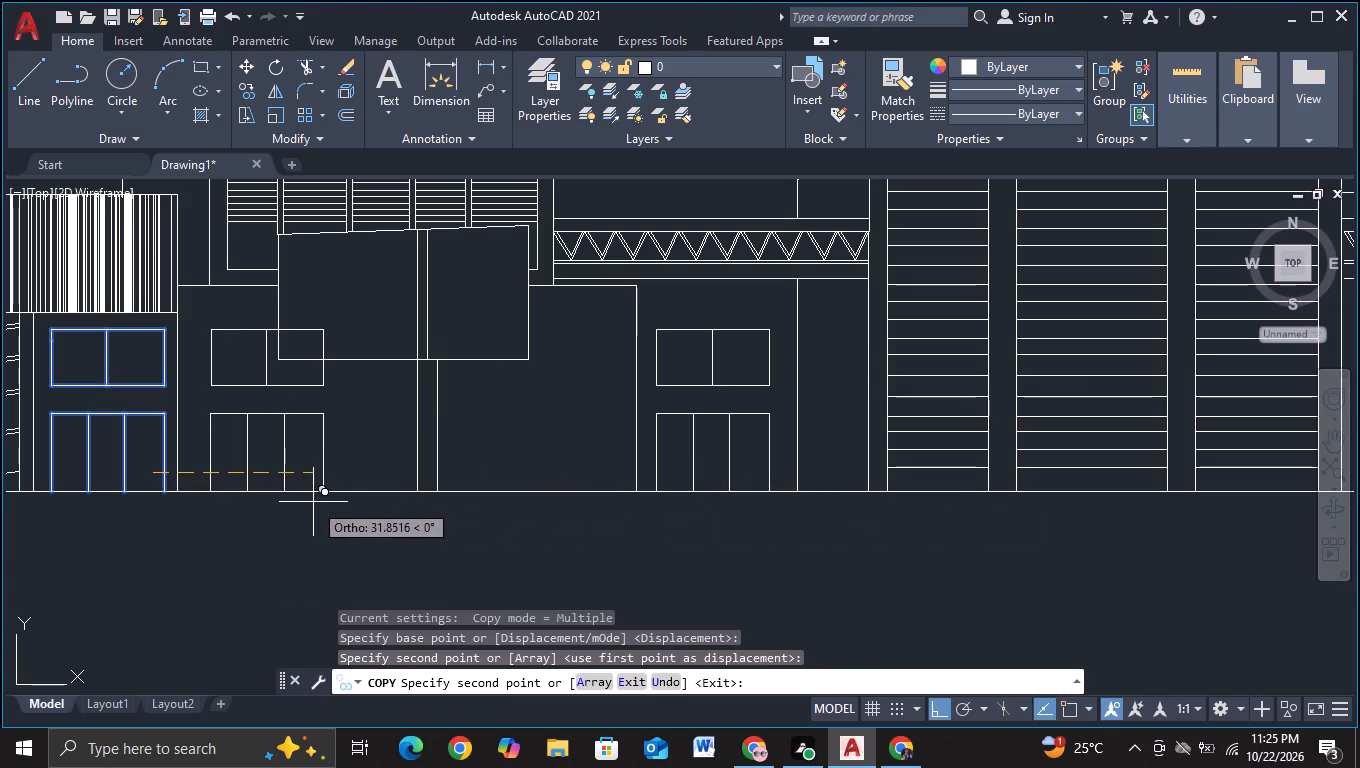
{"action": "left_click", "coordinate": [577, 527]}
{"action": "key", "text": "Escape"}
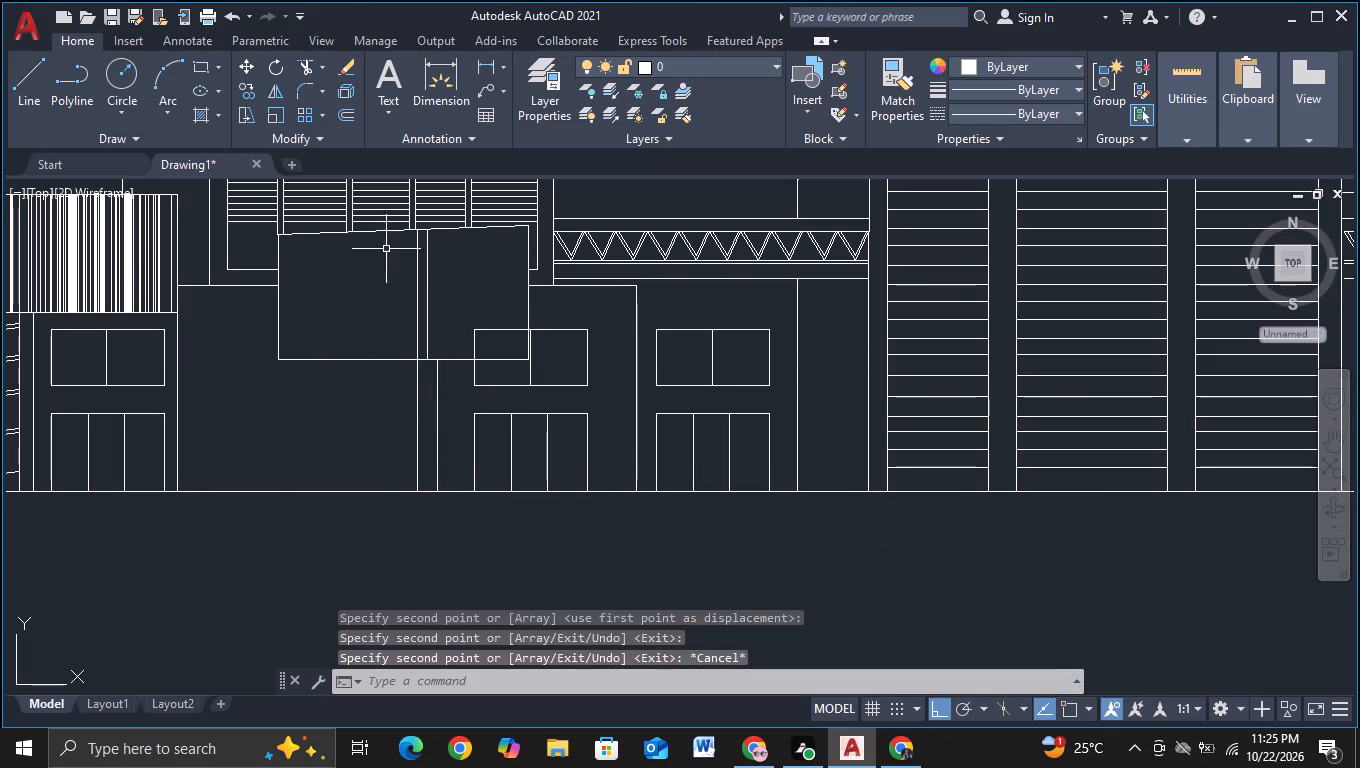
Trim the lines of the nearer window copy that overlap the overhanging box, including the leftover stubs at its corner.
{"action": "left_click", "coordinate": [300, 60]}
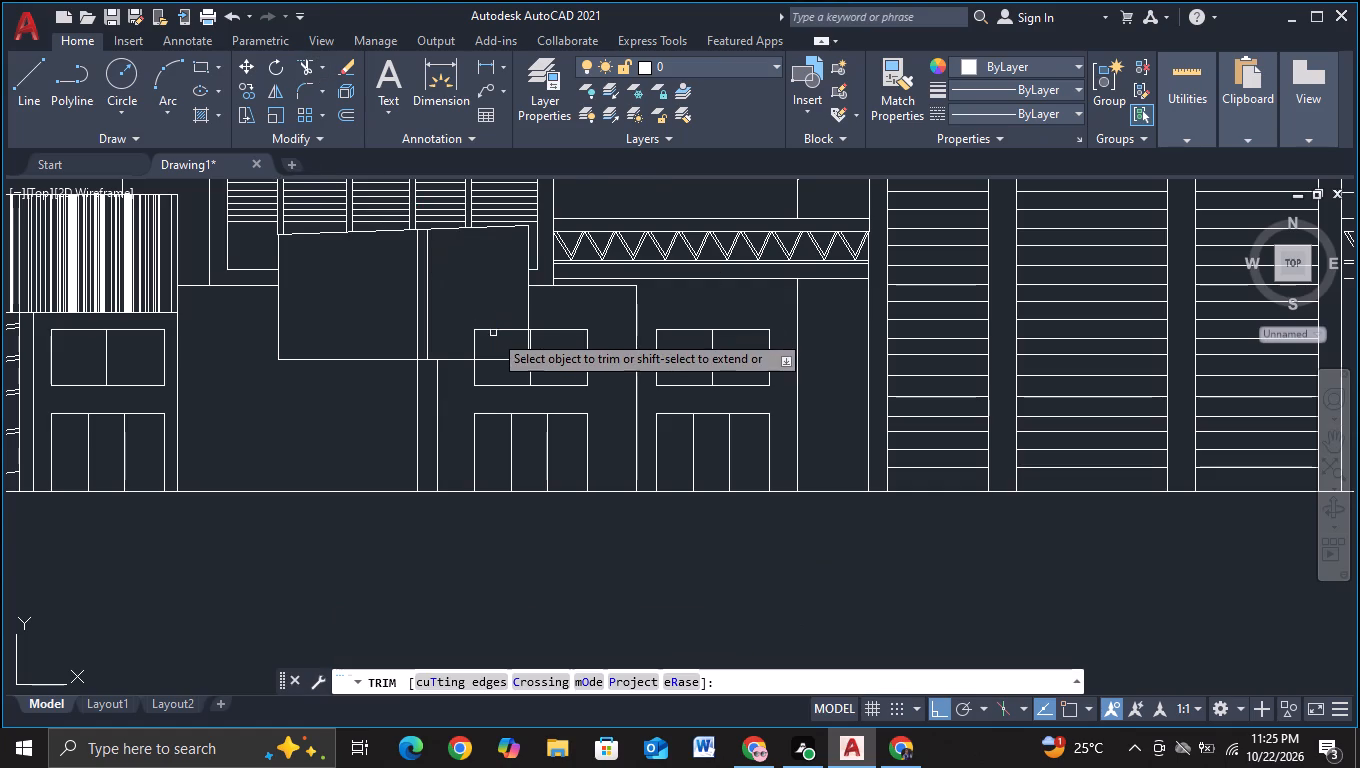
{"action": "scroll", "coordinate": [493, 333], "scroll_direction": "up", "scroll_amount": 2}
{"action": "left_click_drag", "start_coordinate": [501, 304], "coordinate": [422, 354]}
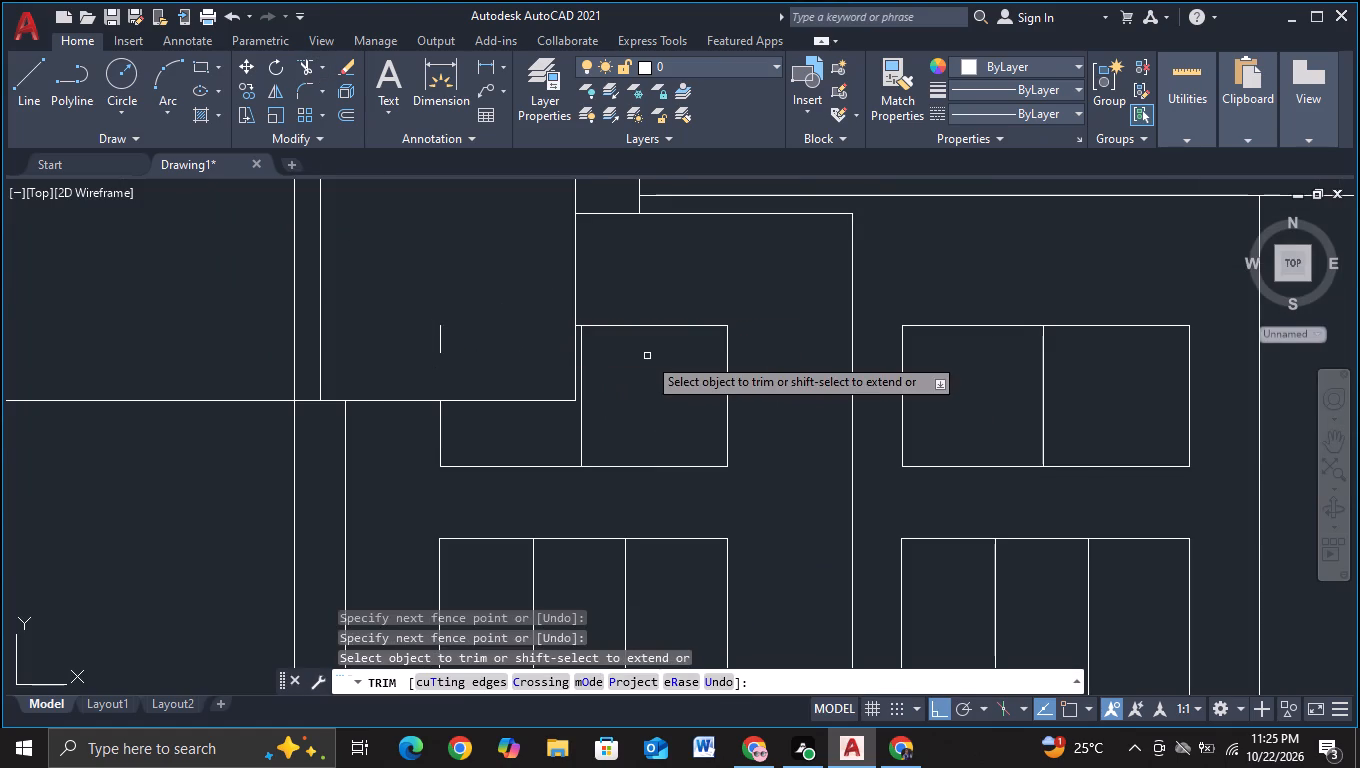
{"action": "scroll", "coordinate": [647, 355], "scroll_direction": "up", "scroll_amount": 1}
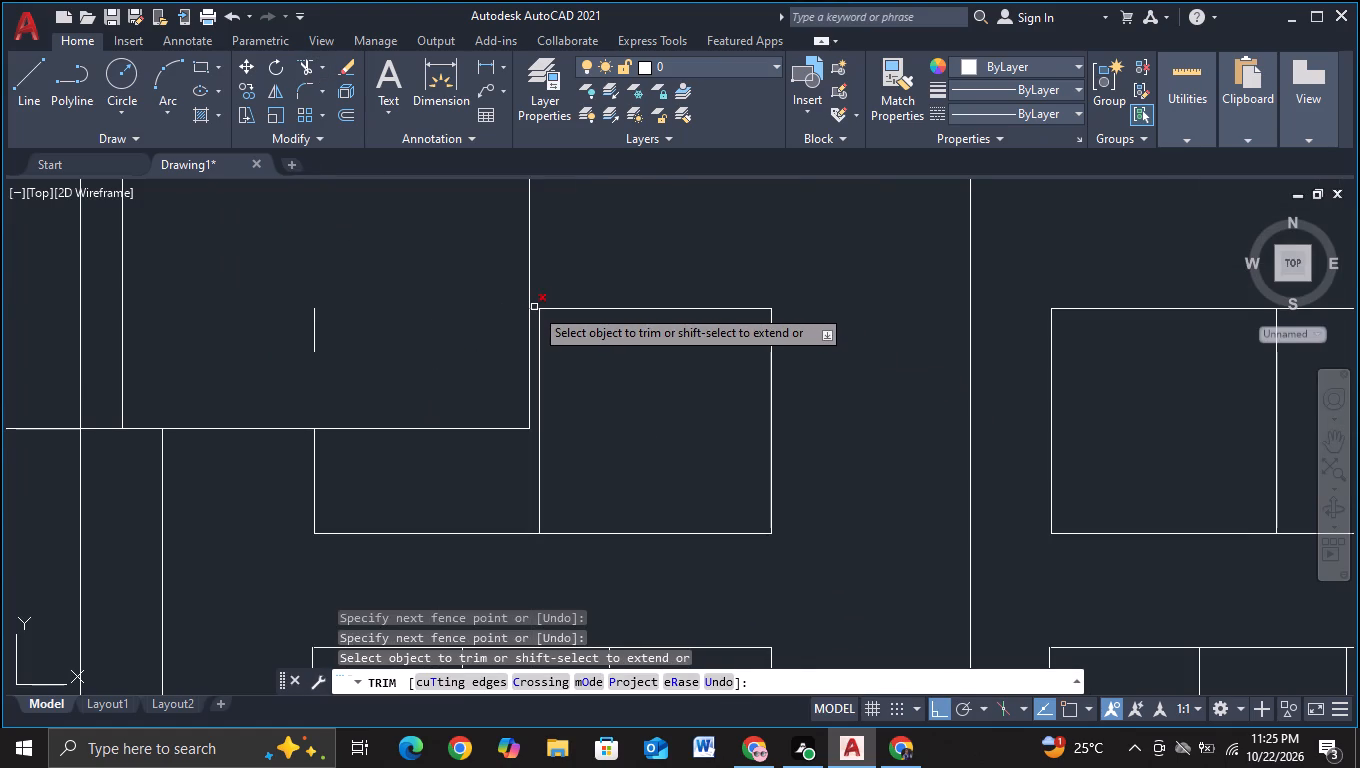
{"action": "left_click", "coordinate": [534, 307]}
{"action": "left_click_drag", "start_coordinate": [302, 318], "coordinate": [363, 318]}
{"action": "scroll", "coordinate": [381, 314], "scroll_direction": "down", "scroll_amount": 2}
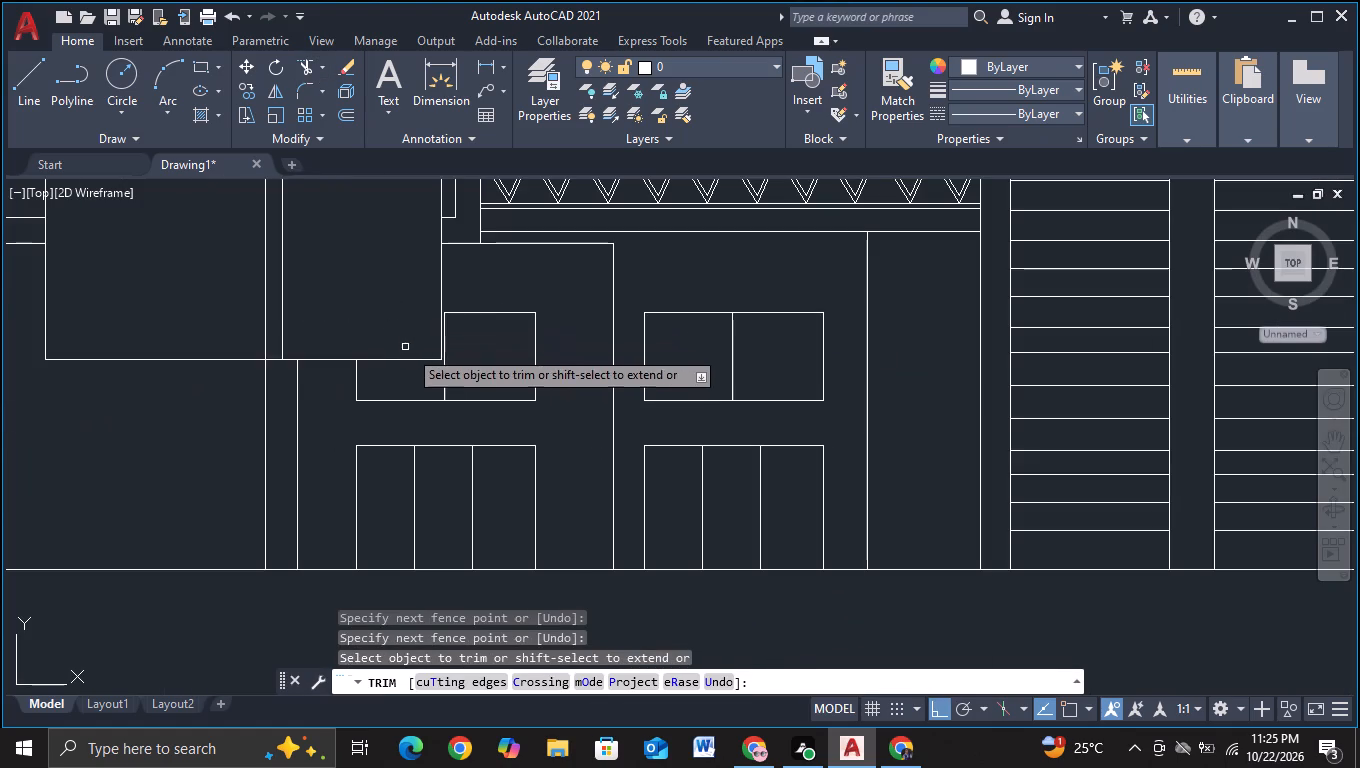
{"action": "scroll", "coordinate": [422, 389], "scroll_direction": "down", "scroll_amount": 3}
{"action": "middle_click_drag", "start_coordinate": [511, 519], "coordinate": [590, 503]}
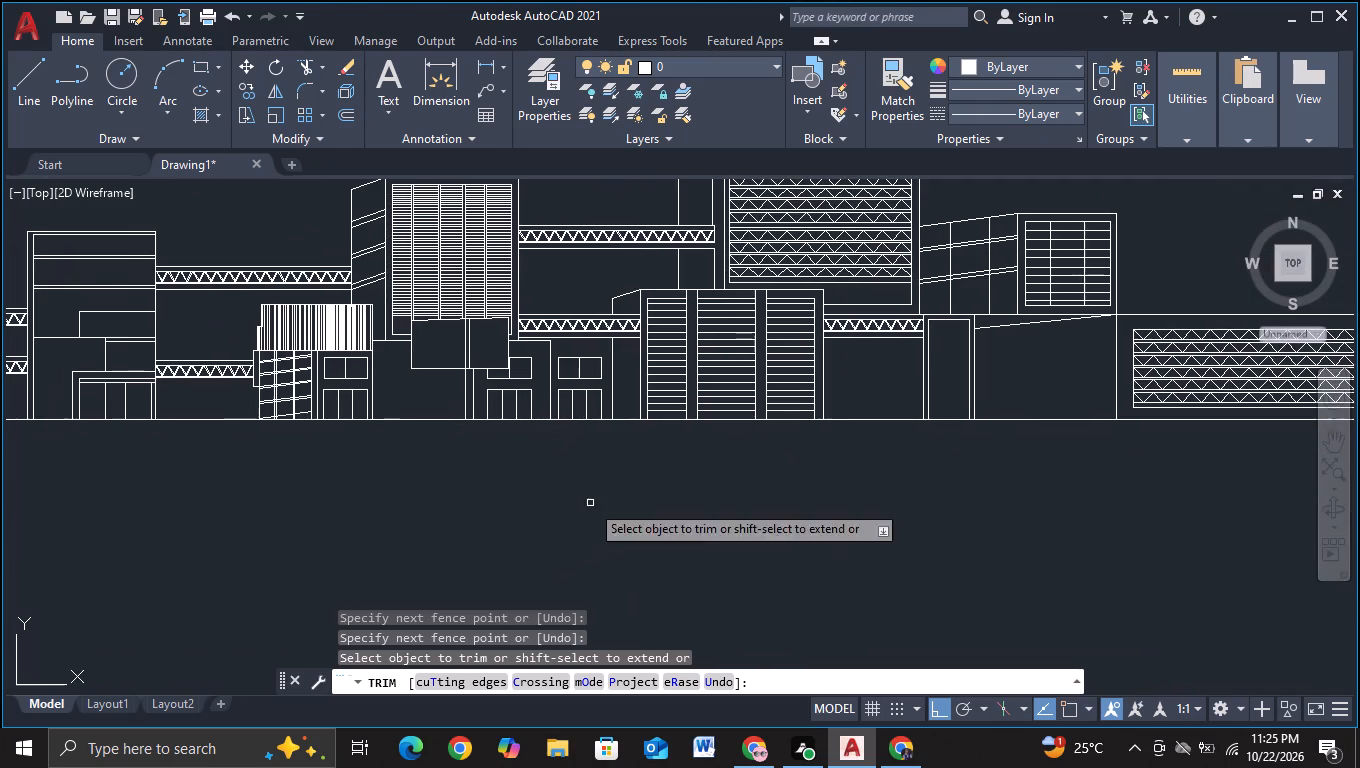
{"action": "key", "text": "Escape"}
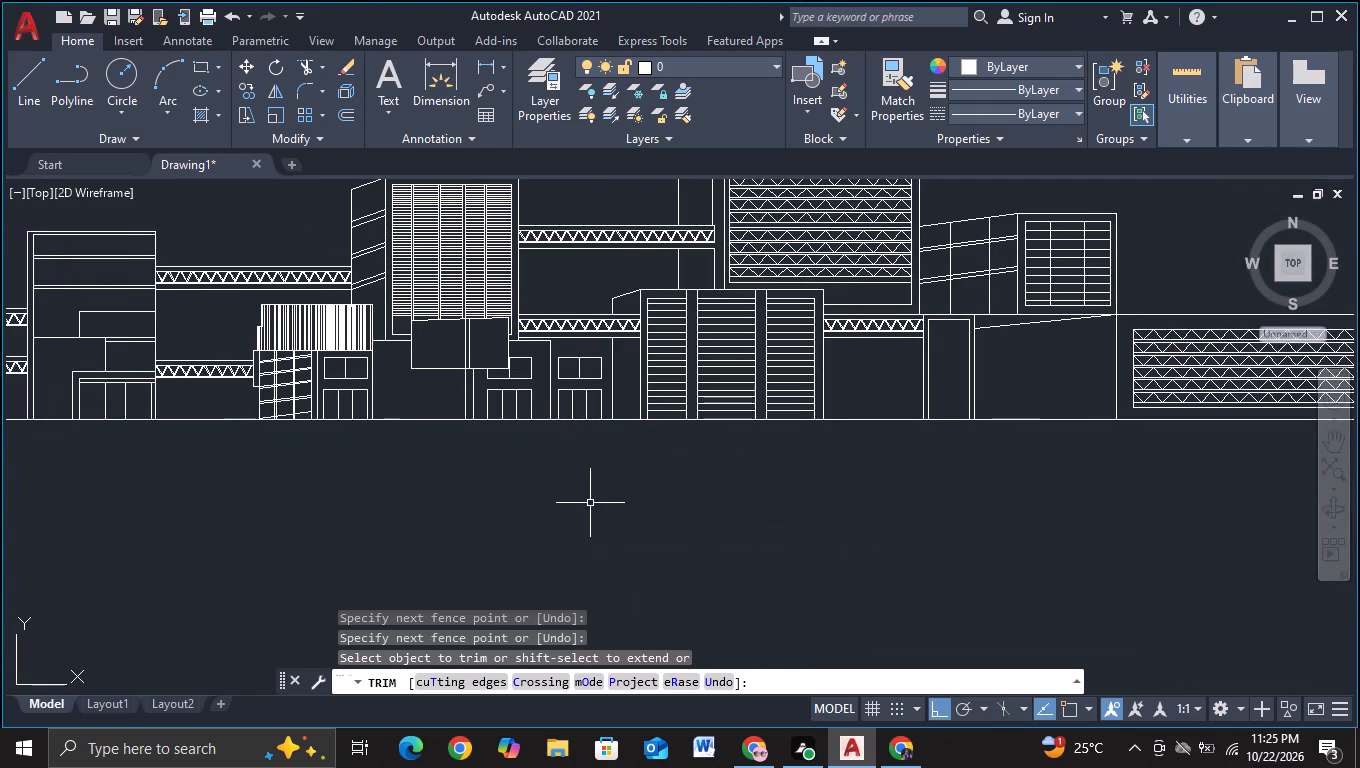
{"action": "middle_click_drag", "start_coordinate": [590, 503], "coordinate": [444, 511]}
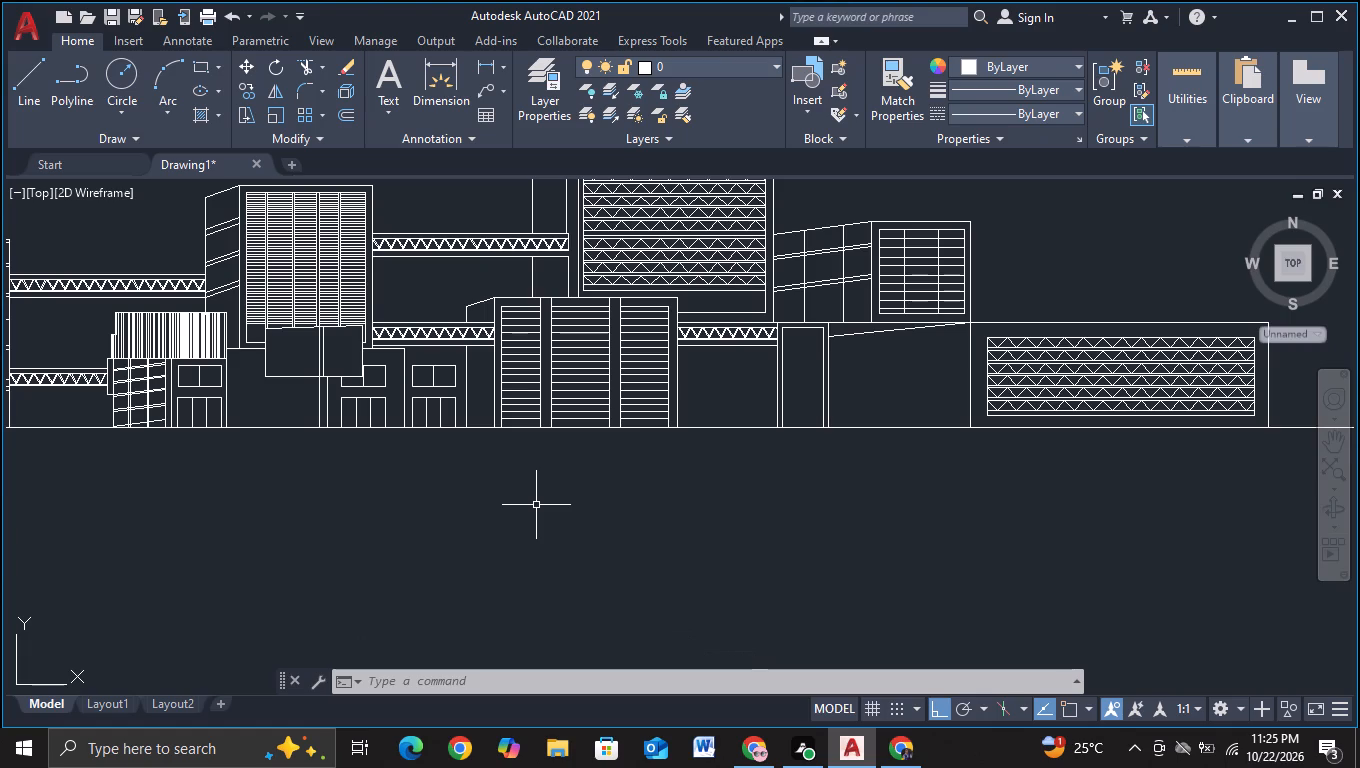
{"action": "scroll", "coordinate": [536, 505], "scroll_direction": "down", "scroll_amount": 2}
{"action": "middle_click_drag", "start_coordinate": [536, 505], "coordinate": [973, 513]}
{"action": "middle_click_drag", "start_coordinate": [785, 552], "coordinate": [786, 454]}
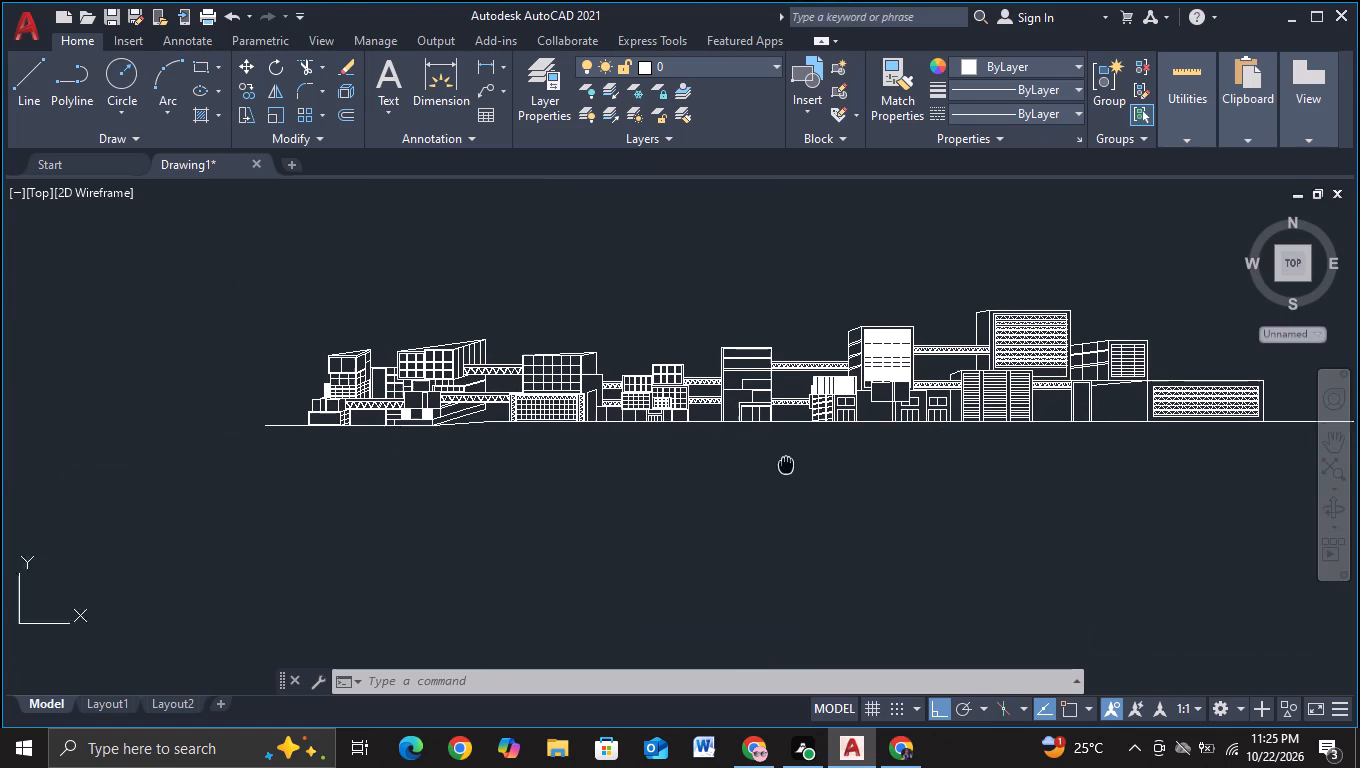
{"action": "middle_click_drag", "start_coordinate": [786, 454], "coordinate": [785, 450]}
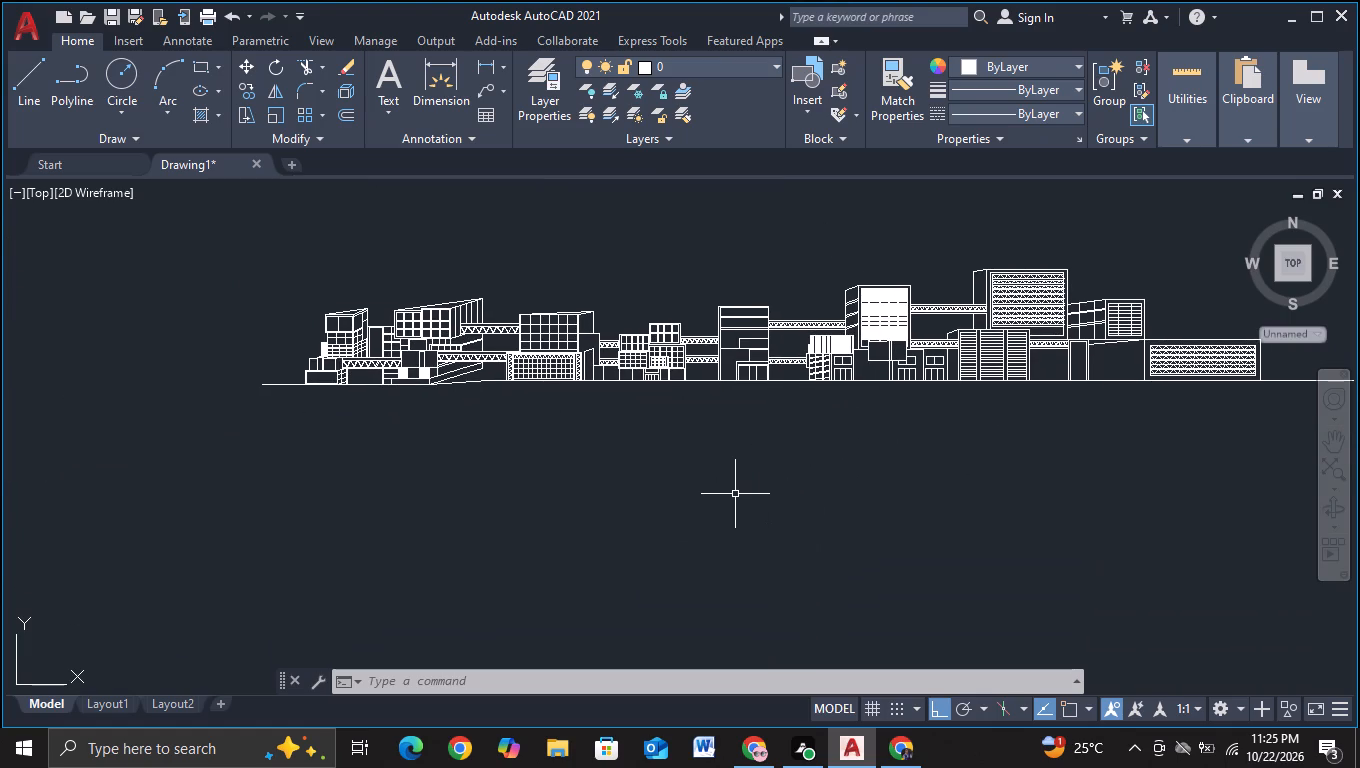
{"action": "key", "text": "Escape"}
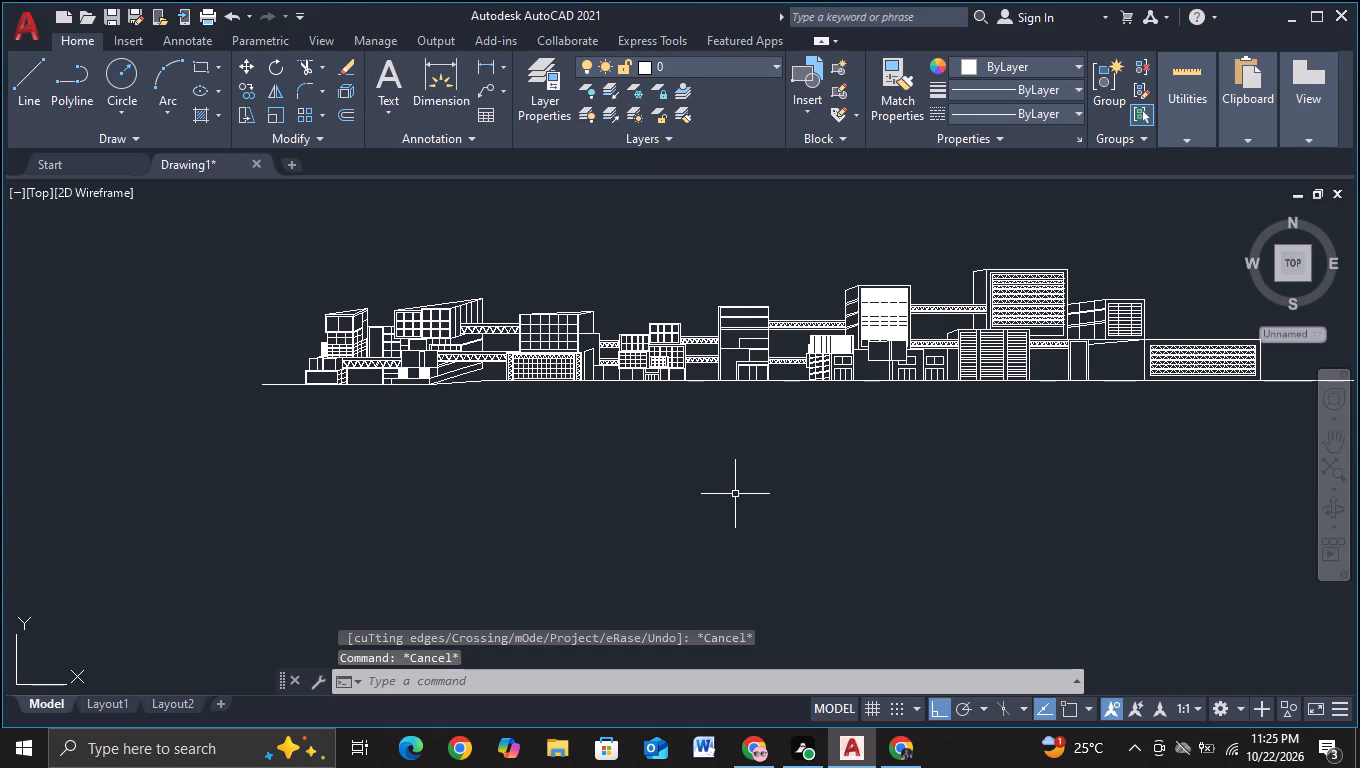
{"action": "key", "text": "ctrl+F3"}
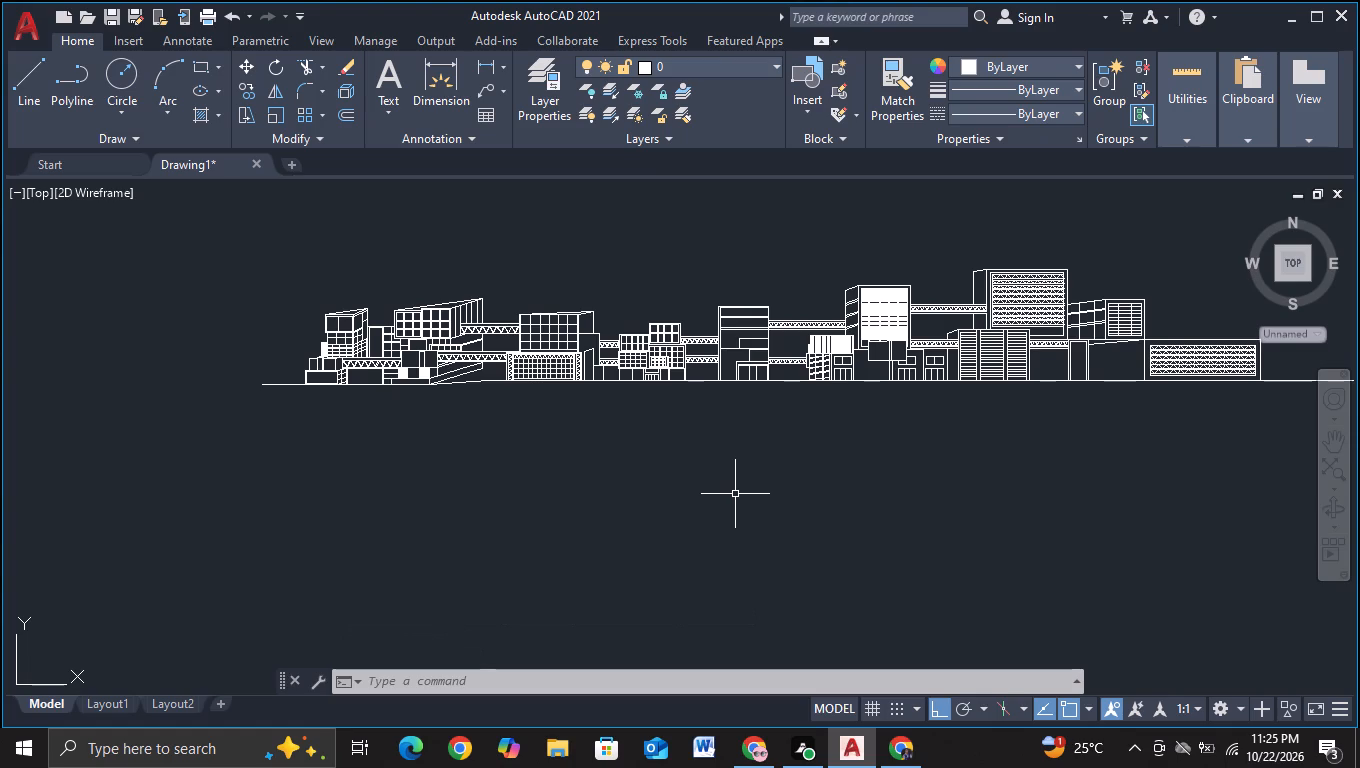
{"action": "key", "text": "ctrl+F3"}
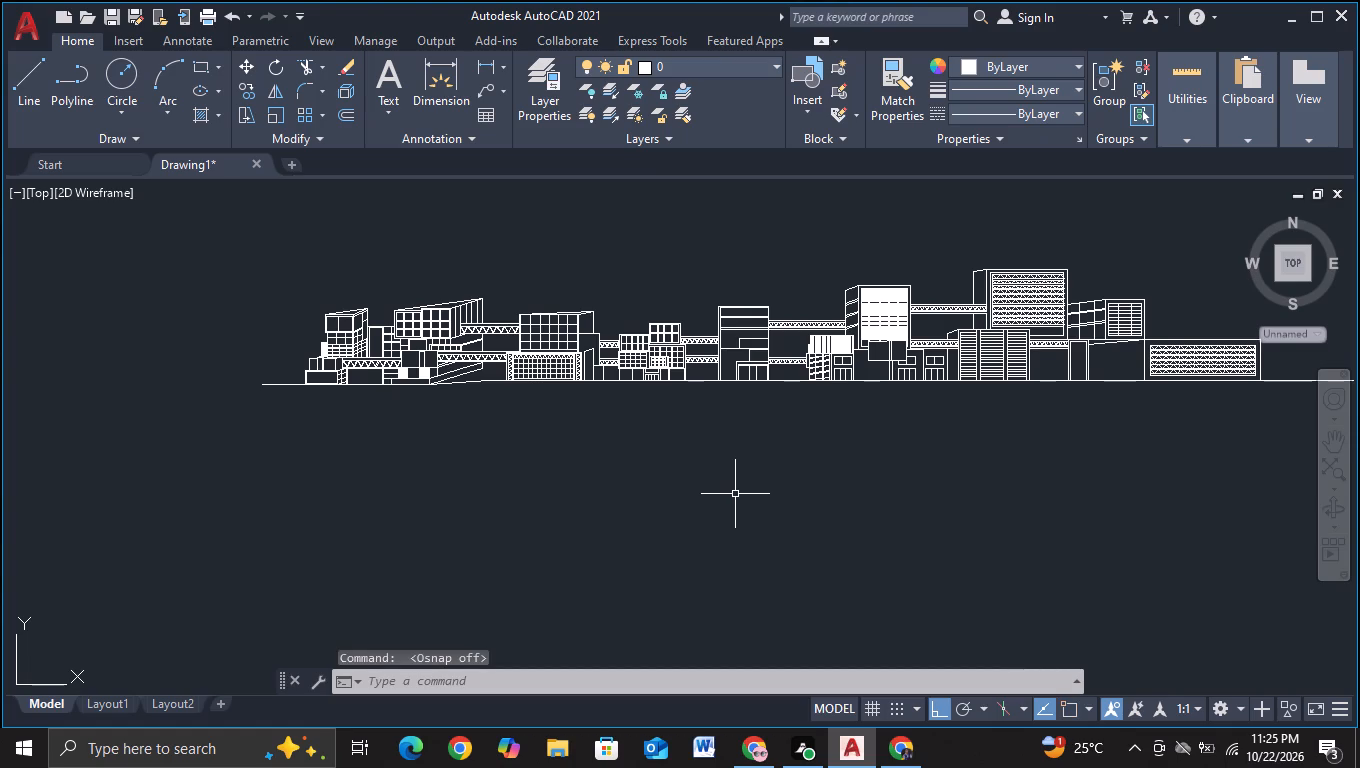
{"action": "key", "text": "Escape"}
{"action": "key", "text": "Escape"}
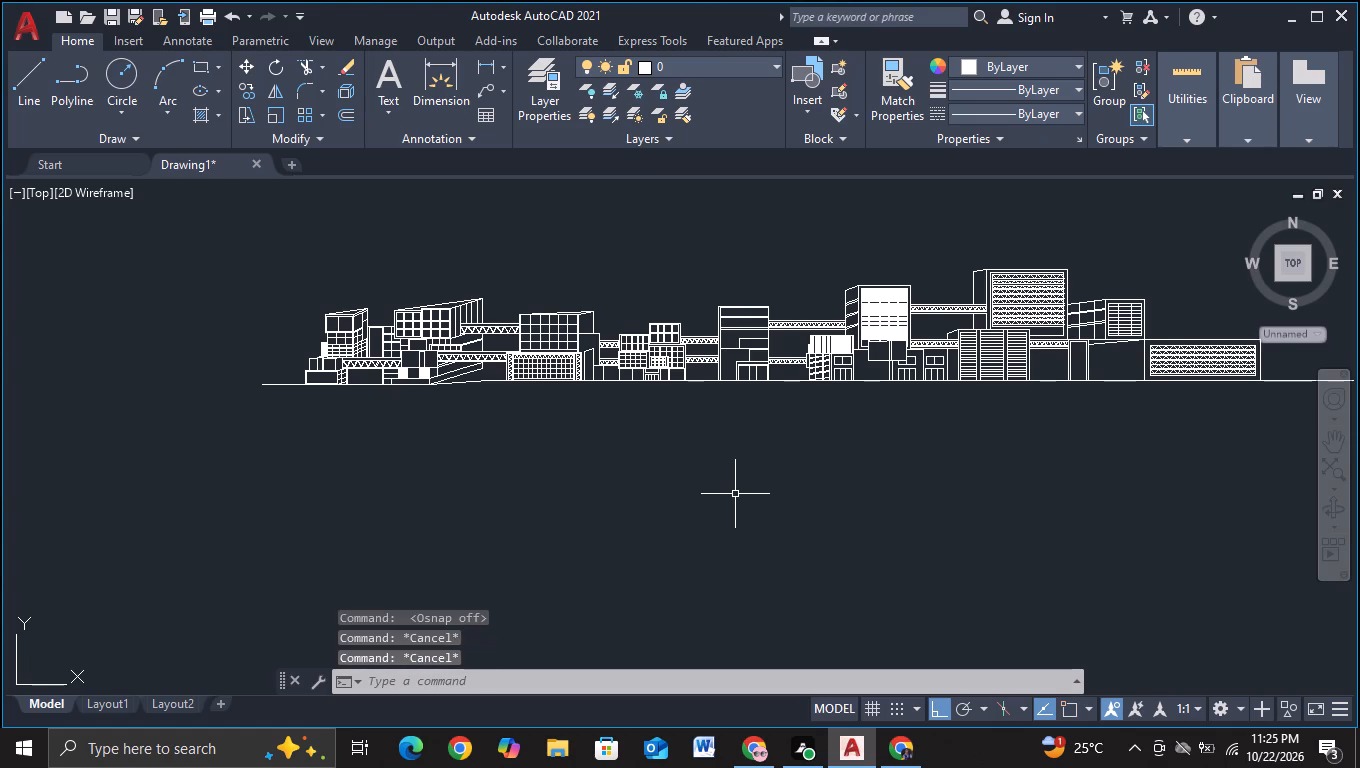
Insert the Trees - Imperial block from the architectural tool palette in the empty space below the elevation, and close the palette.
{"action": "key", "text": "ctrl+3"}
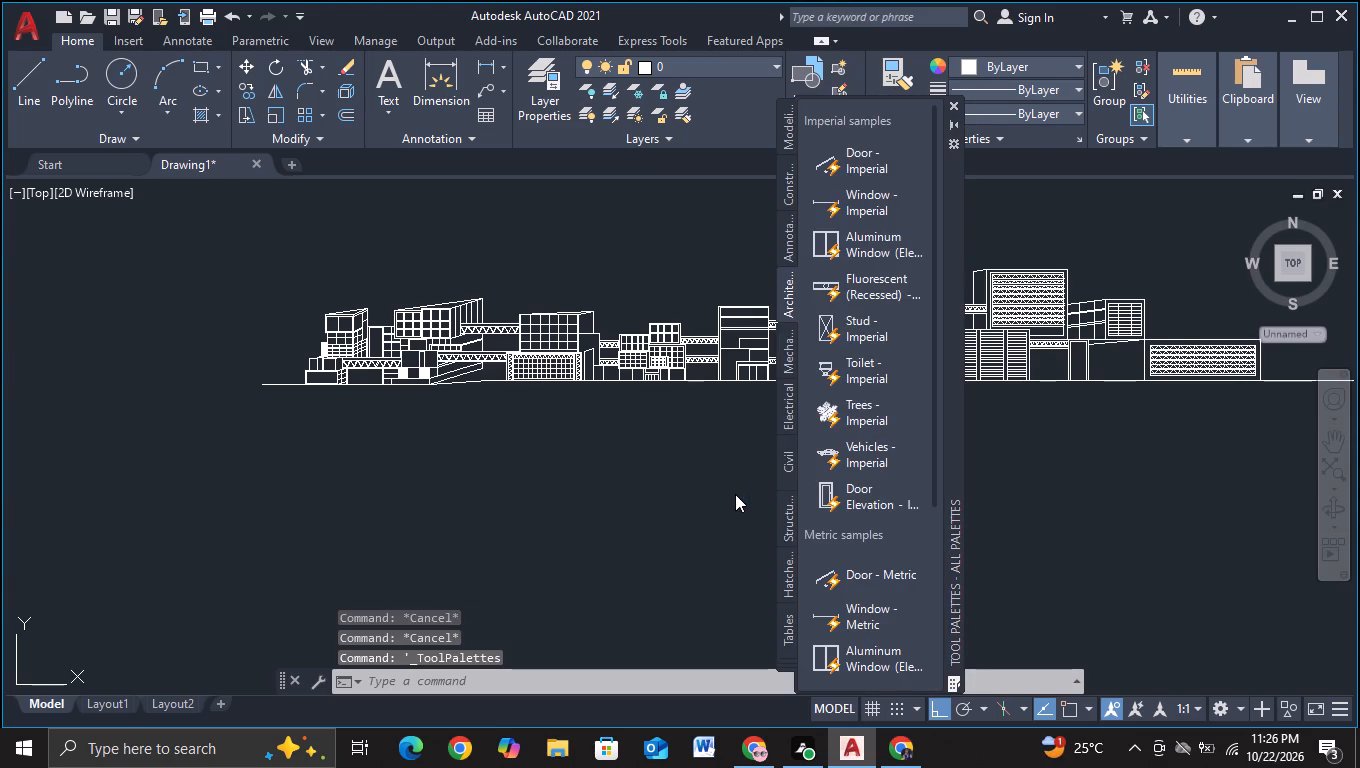
{"action": "scroll", "coordinate": [879, 394], "scroll_direction": "up", "scroll_amount": 2}
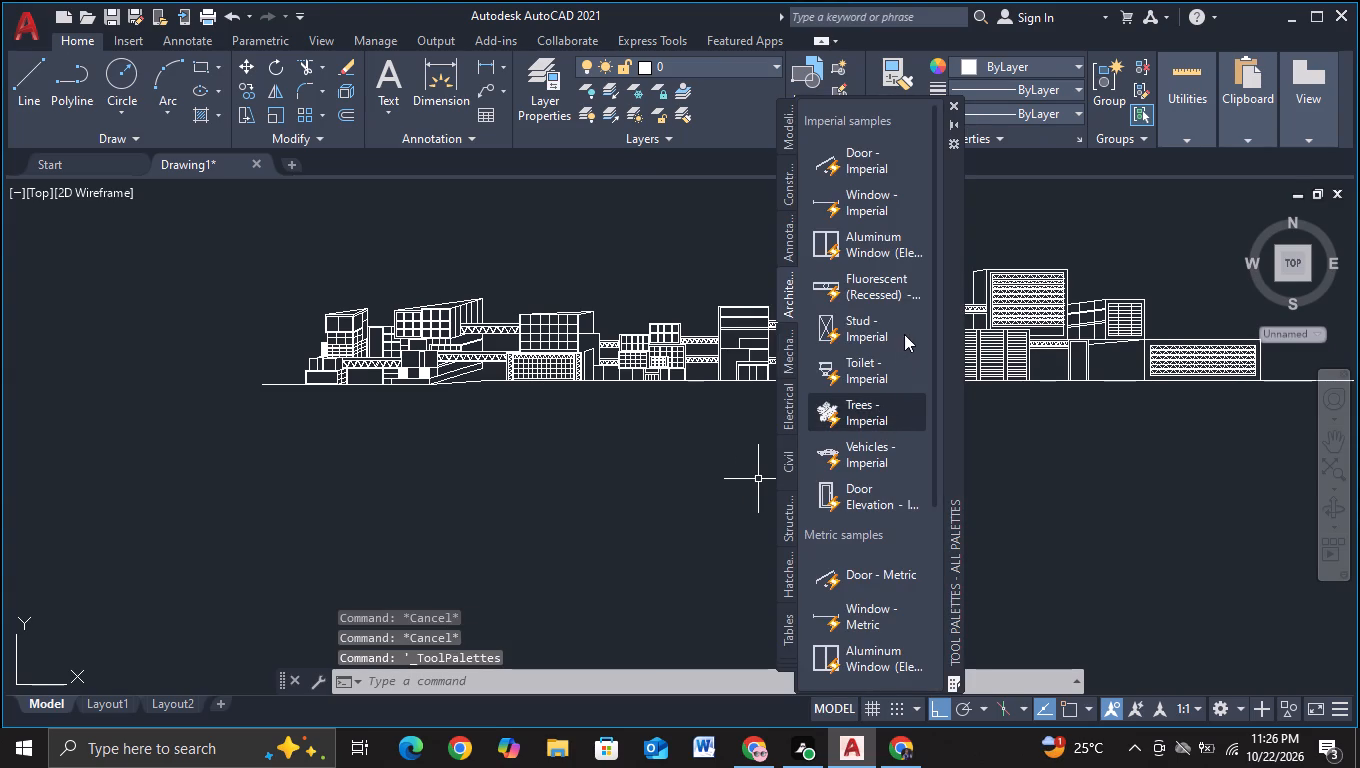
{"action": "left_click", "coordinate": [861, 417]}
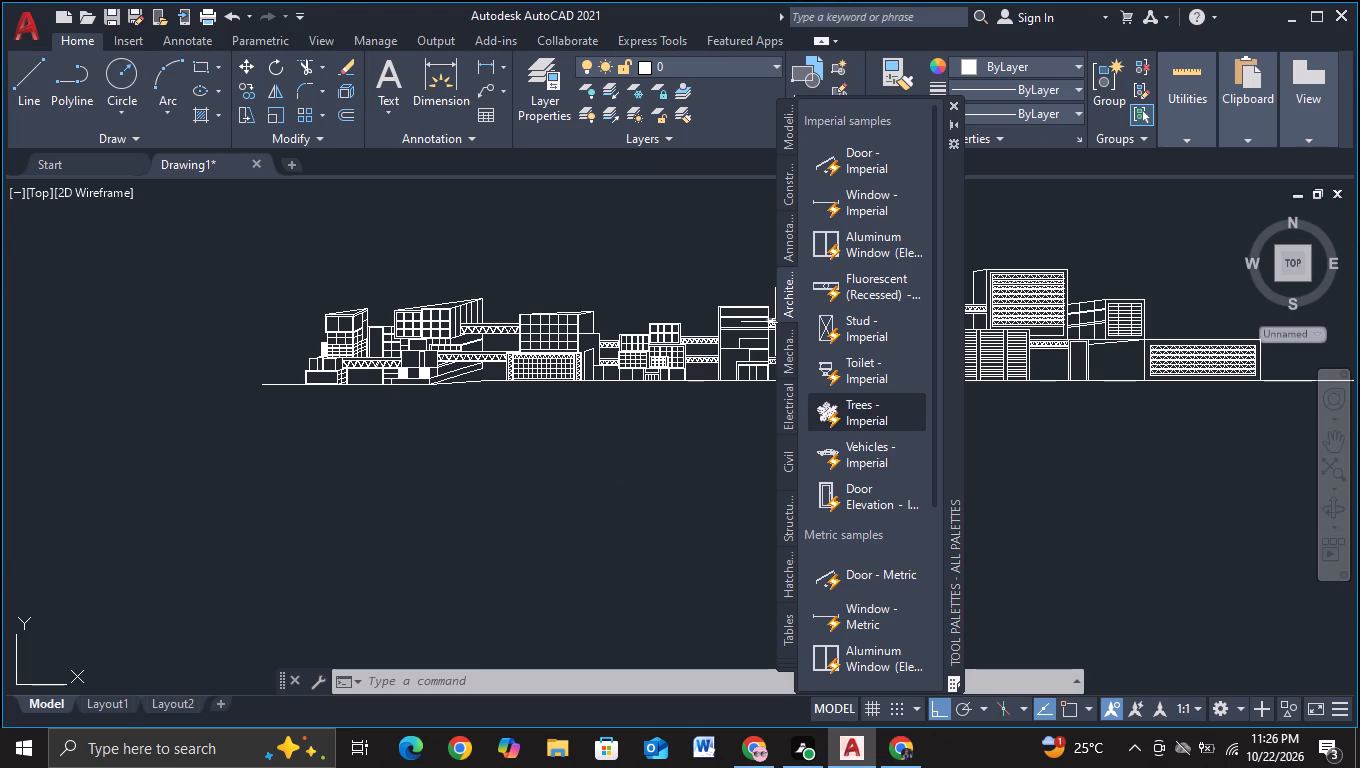
{"action": "left_click", "coordinate": [621, 522]}
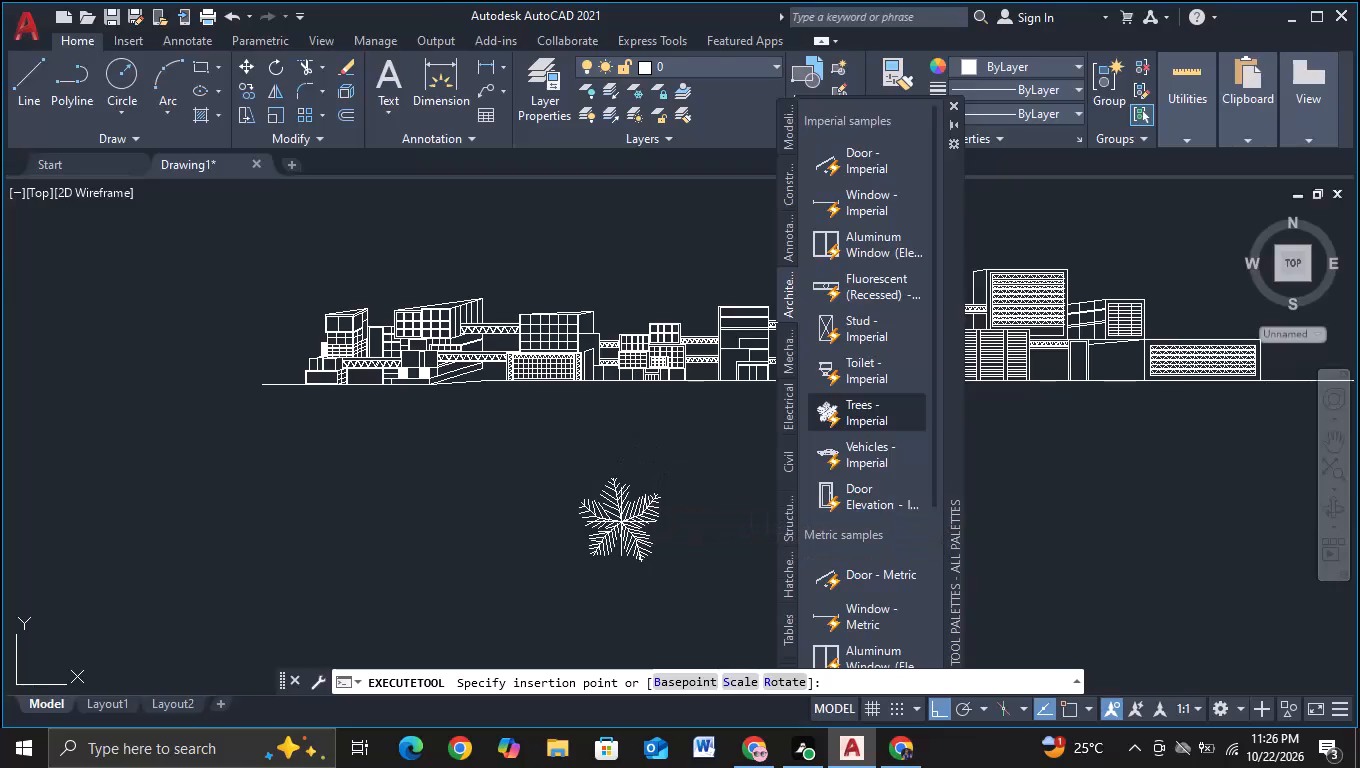
{"action": "key", "text": "Escape"}
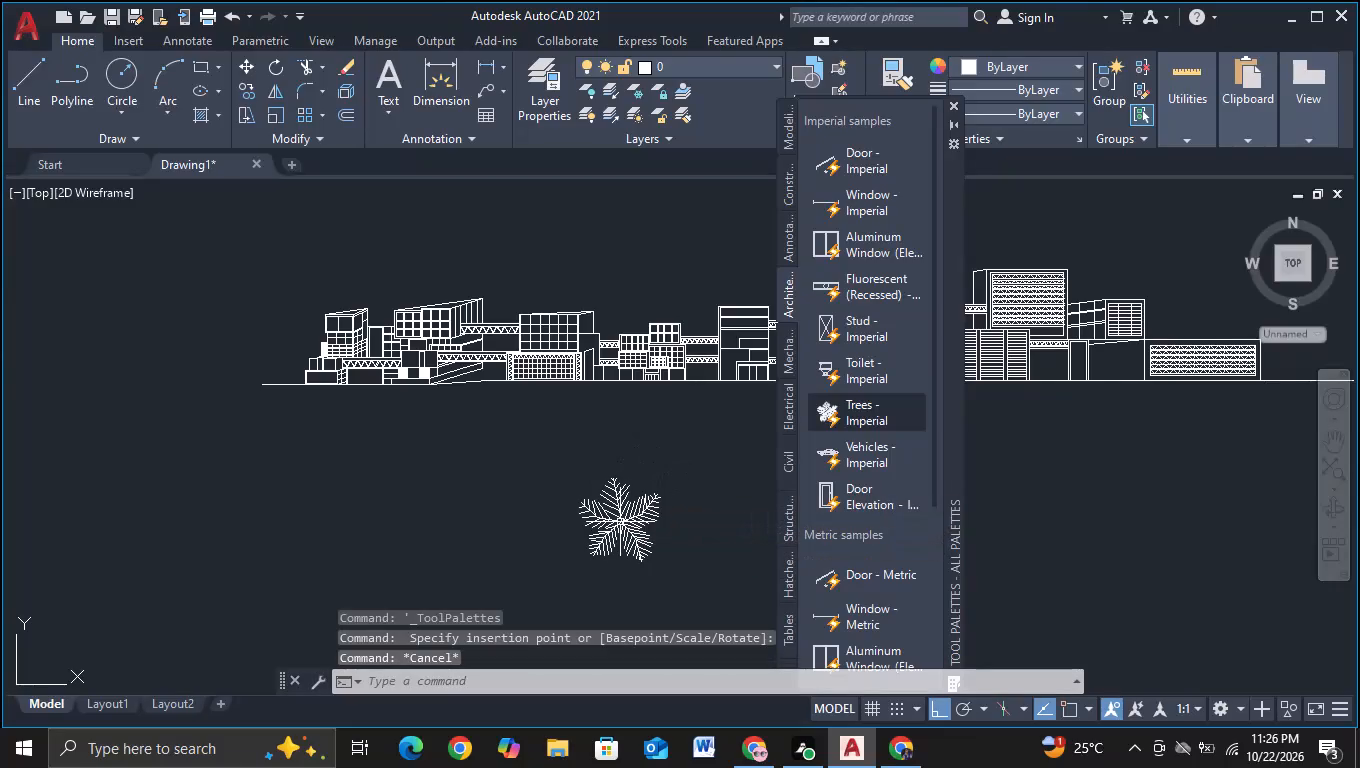
{"action": "key", "text": "Escape"}
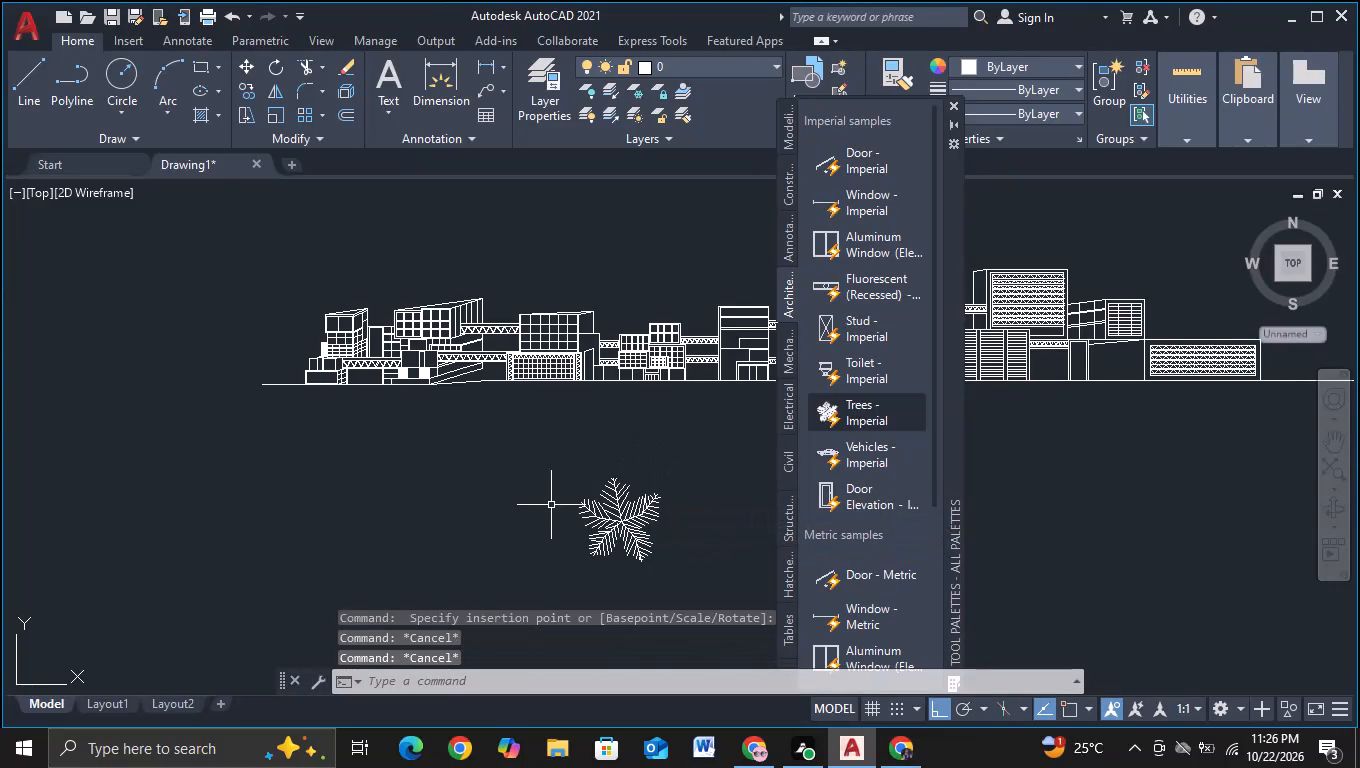
{"action": "key", "text": "Escape"}
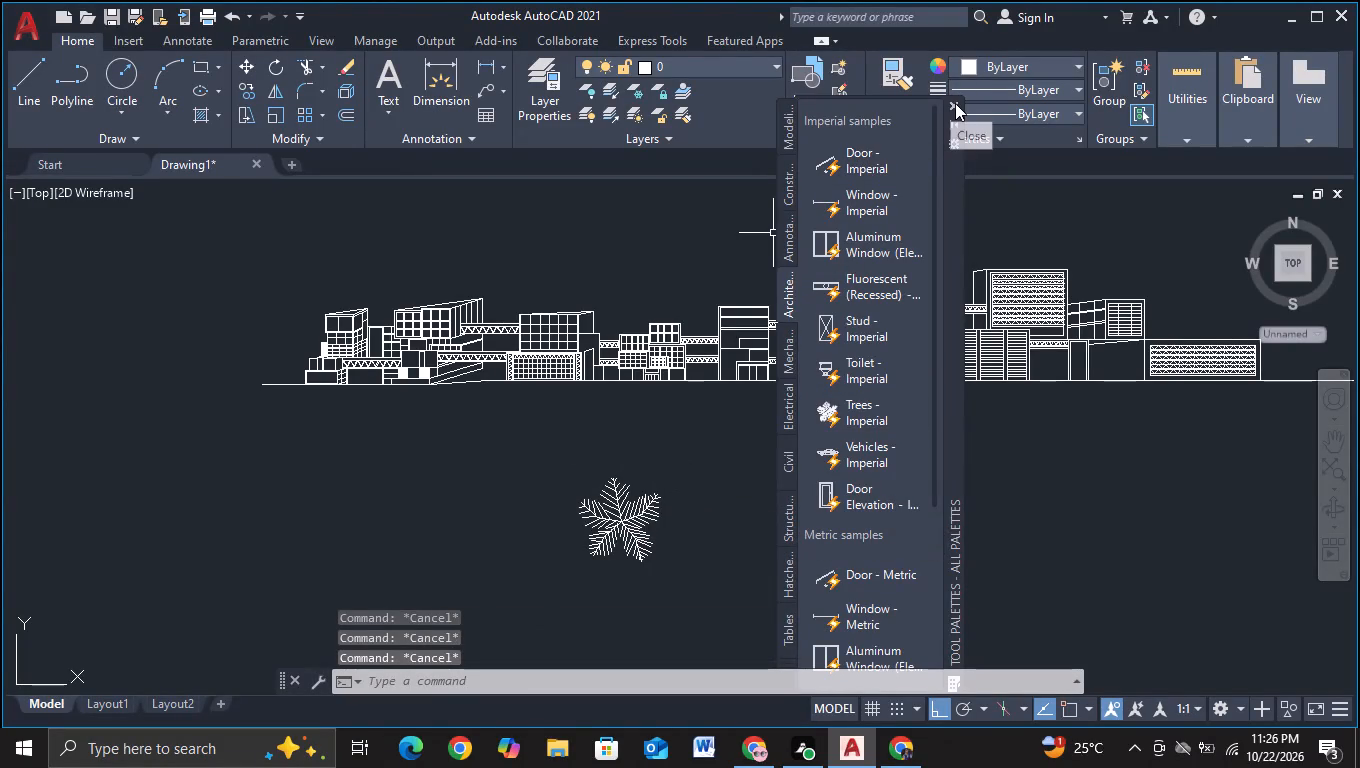
{"action": "left_click", "coordinate": [955, 103]}
Try Shrub (Plan) and Type 1 Evergreen (Plan) on the inserted tree, and set it to Type 3 Evergreen (Elevation).
{"action": "scroll", "coordinate": [736, 541], "scroll_direction": "up", "scroll_amount": 1}
{"action": "middle_click_drag", "start_coordinate": [743, 420], "coordinate": [769, 345]}
{"action": "left_click", "coordinate": [622, 427]}
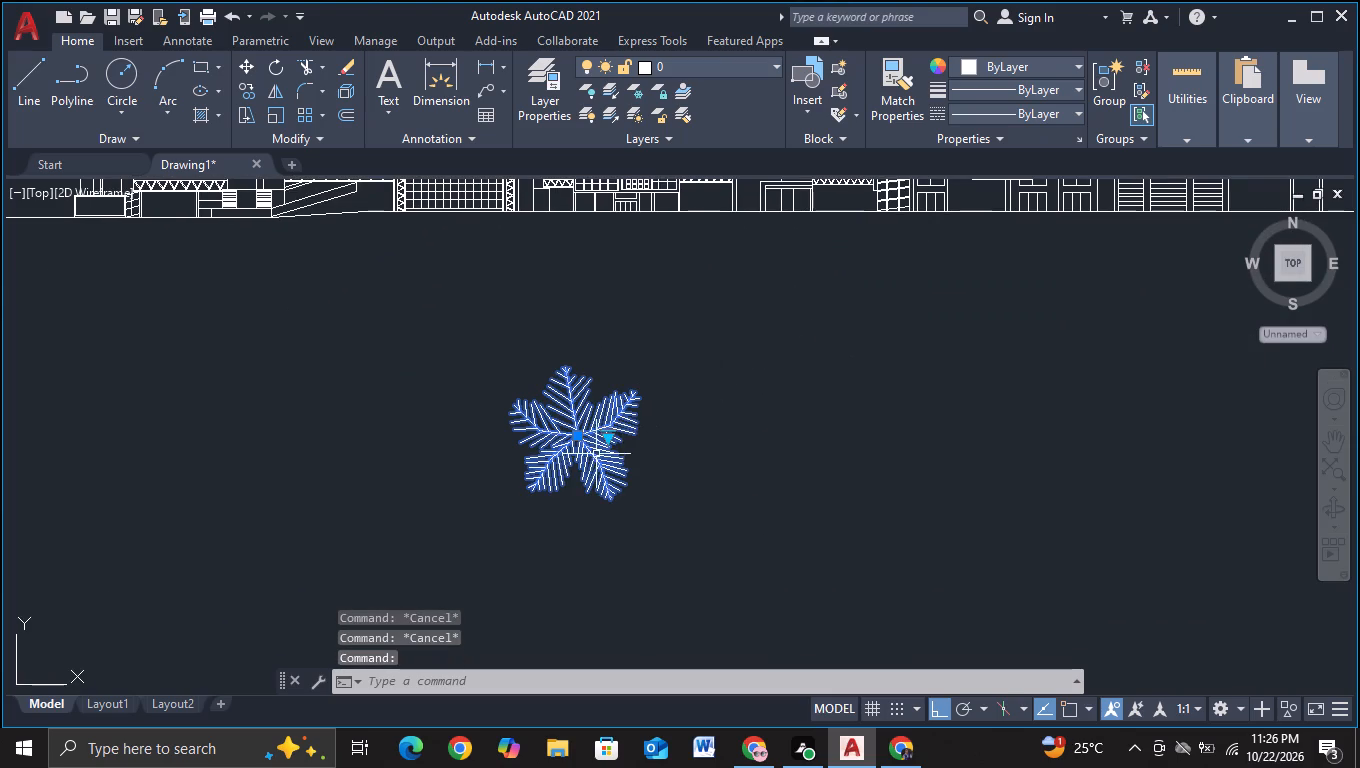
{"action": "left_click", "coordinate": [606, 437]}
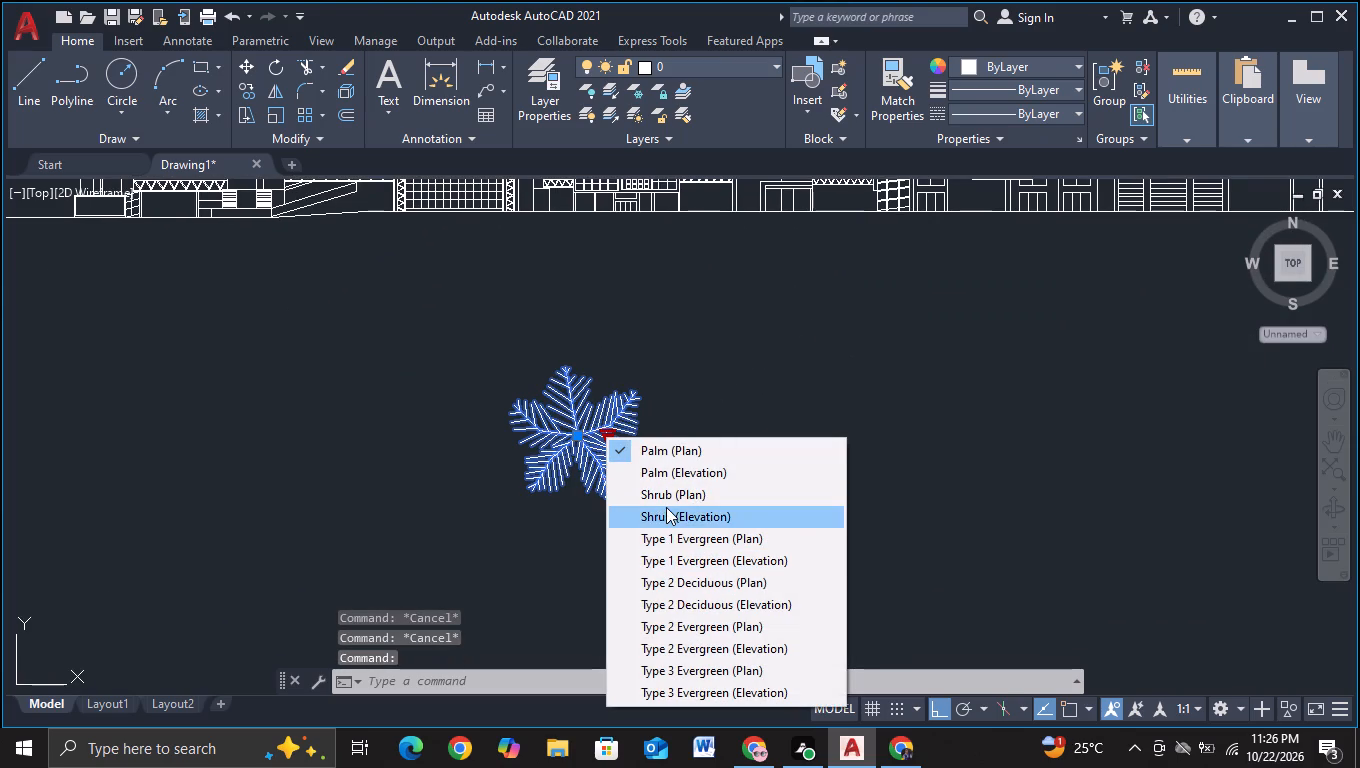
{"action": "left_click", "coordinate": [667, 499]}
{"action": "left_click", "coordinate": [594, 414]}
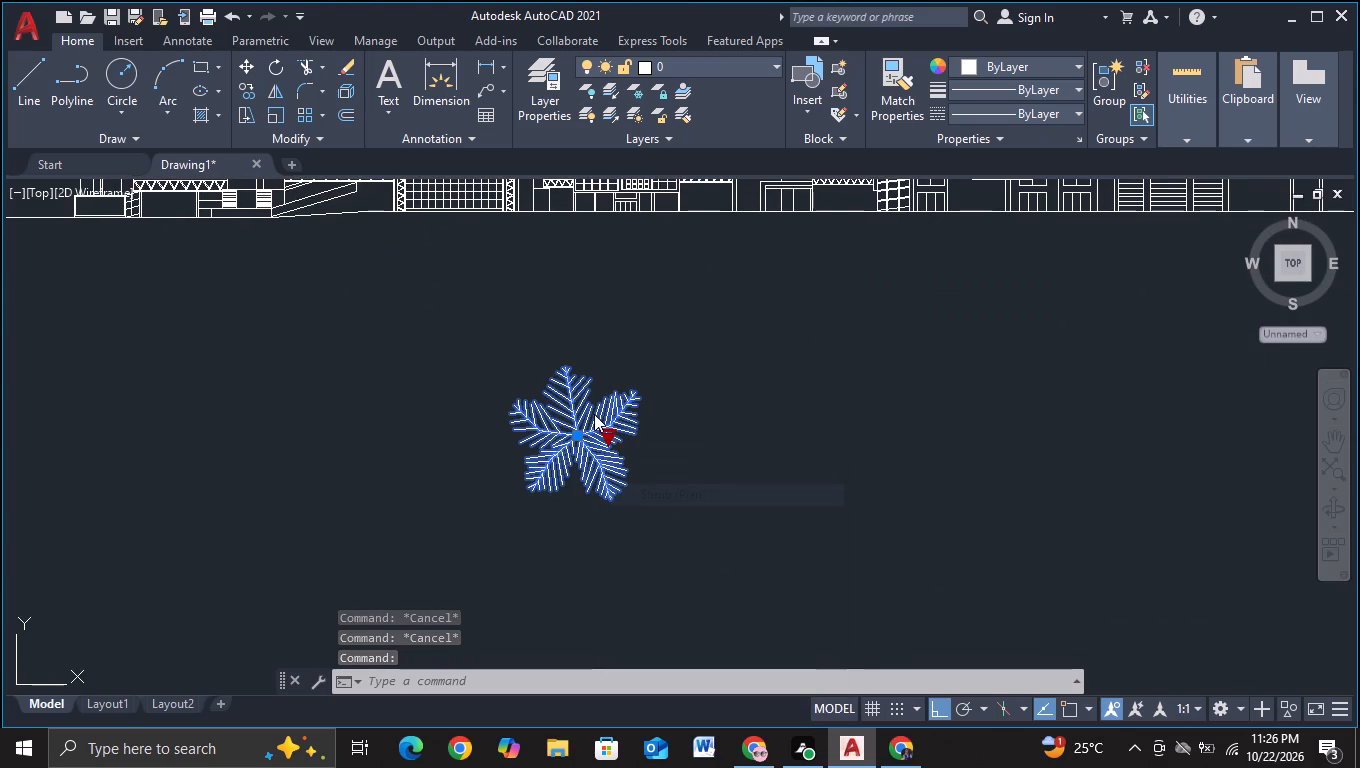
{"action": "left_click", "coordinate": [603, 442]}
{"action": "left_click", "coordinate": [611, 439]}
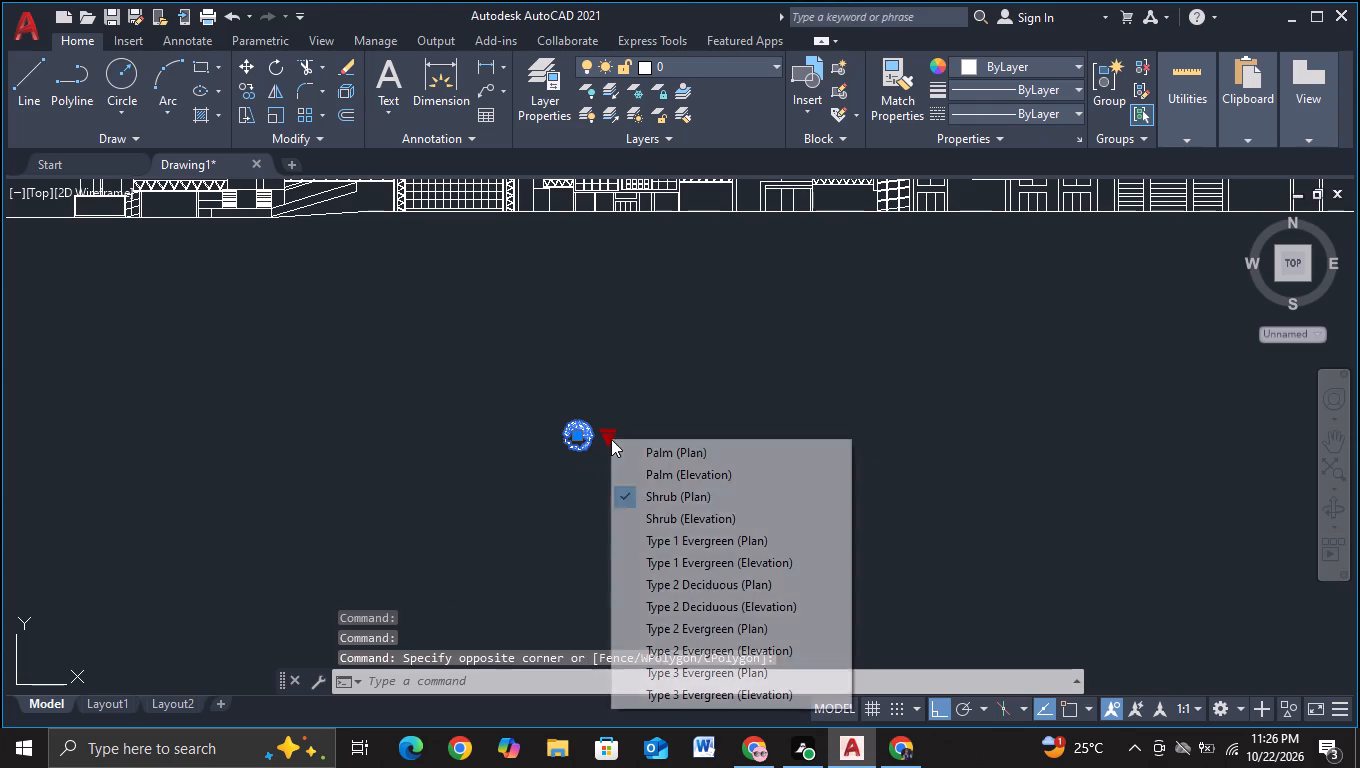
{"action": "left_click", "coordinate": [699, 547]}
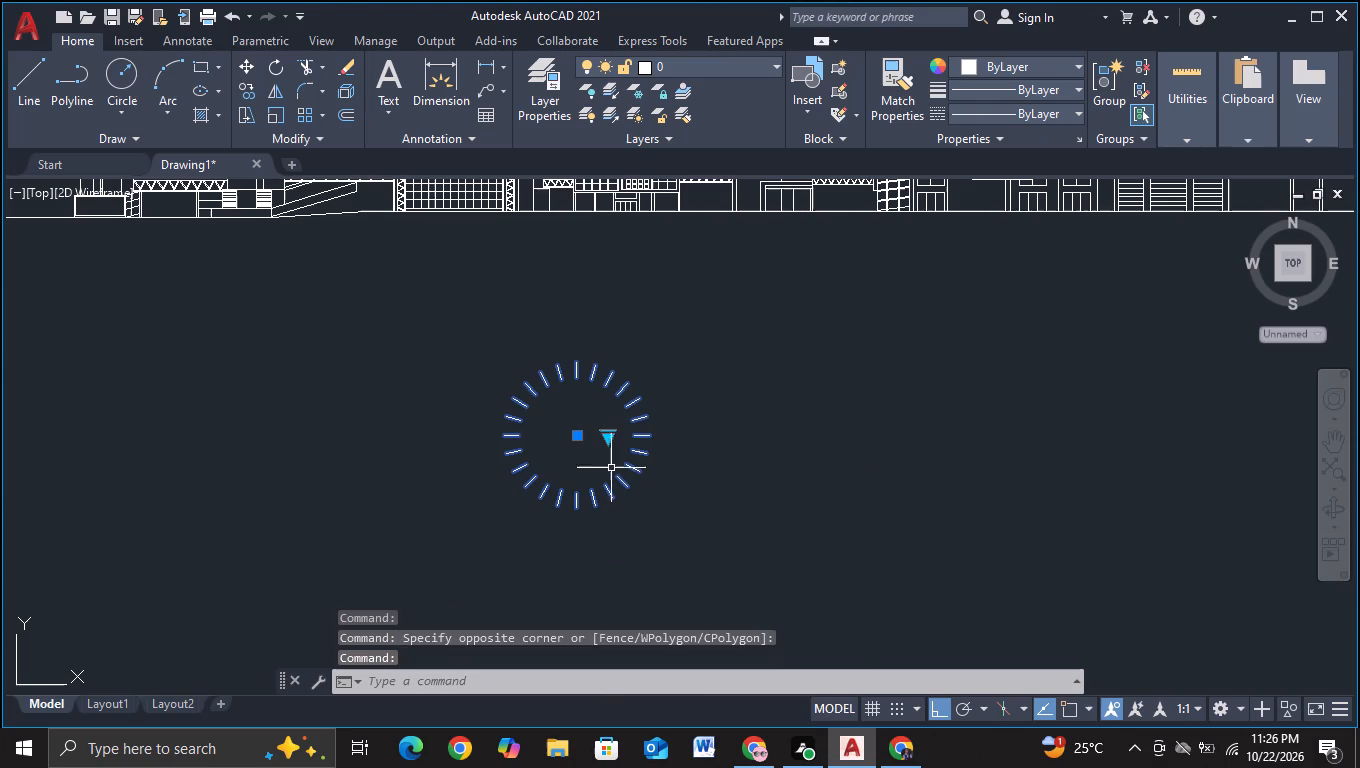
{"action": "left_click", "coordinate": [612, 441]}
{"action": "left_click", "coordinate": [712, 686]}
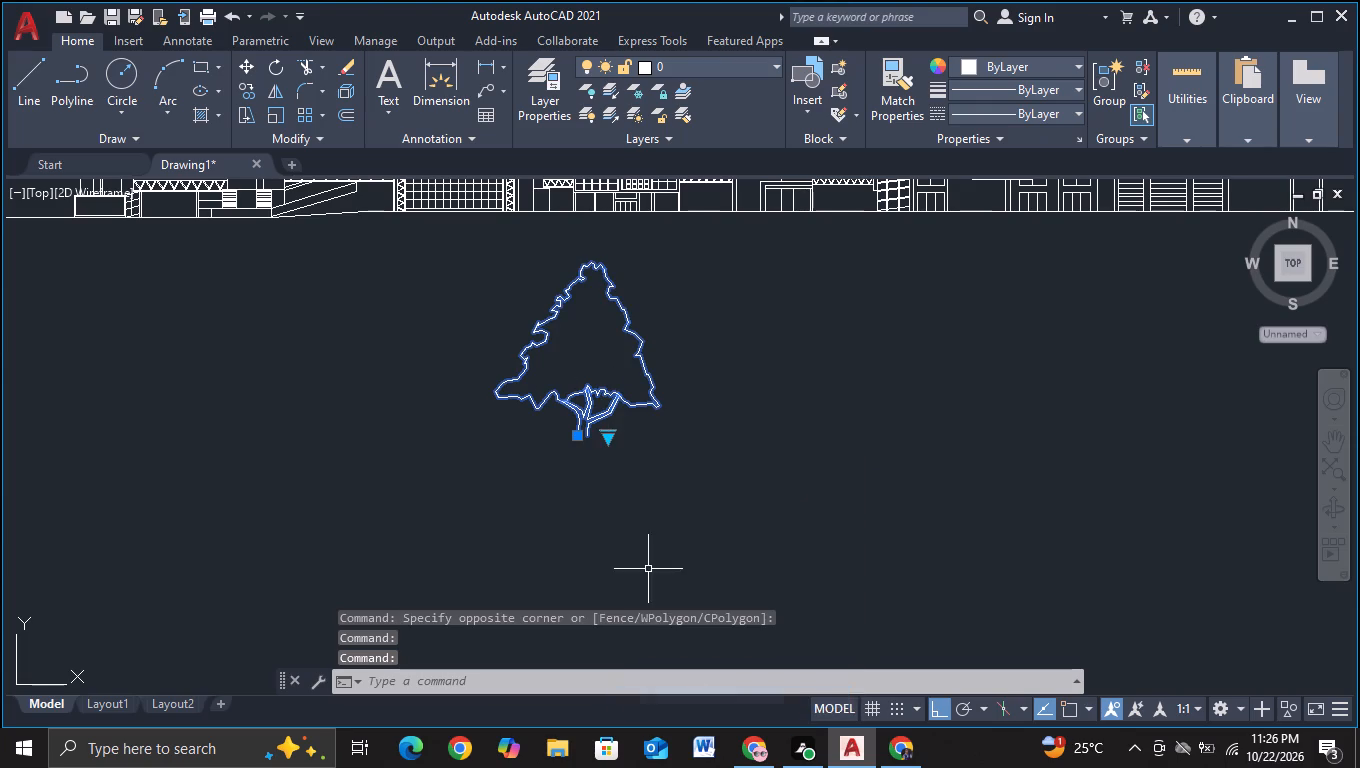
{"action": "key", "text": "Escape"}
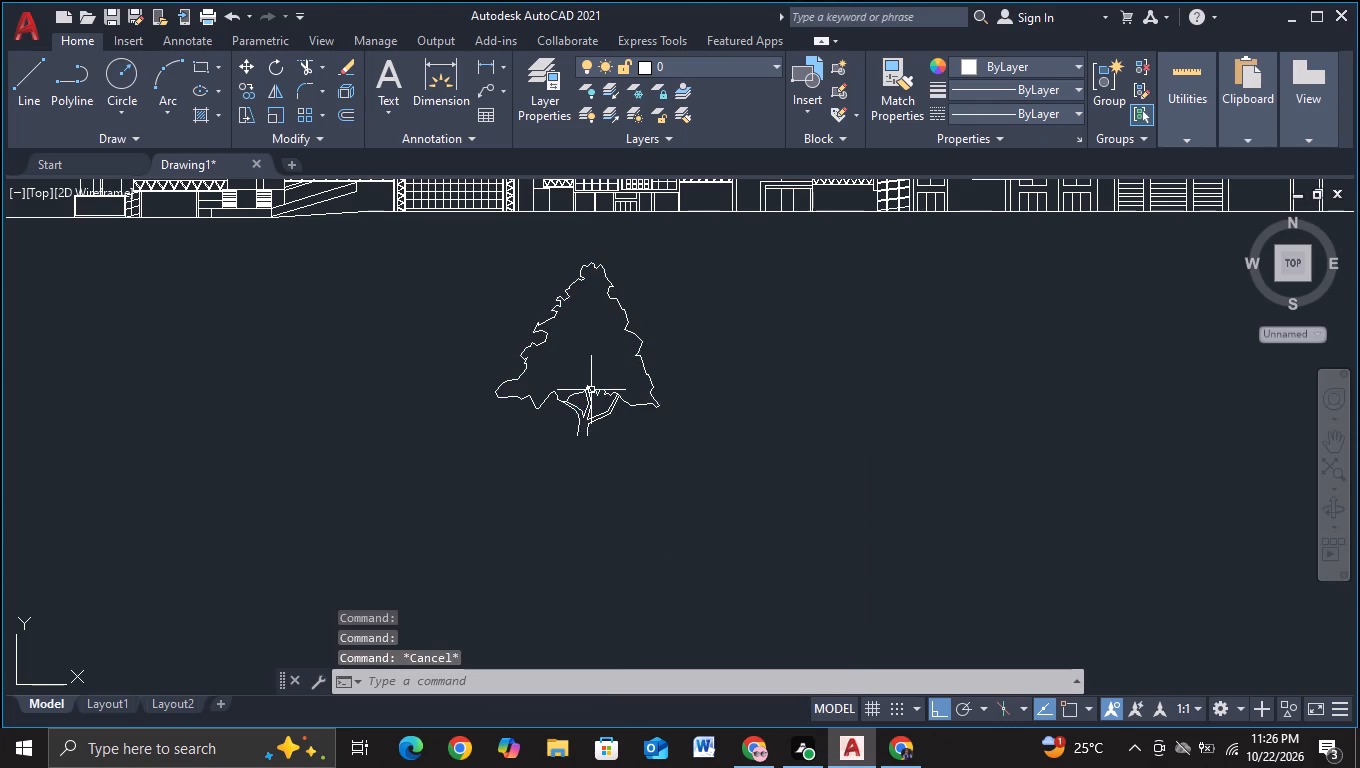
Copy the evergreen tree horizontally to its right by about 111.7 units.
{"action": "left_click", "coordinate": [591, 386]}
{"action": "key", "text": "c"}
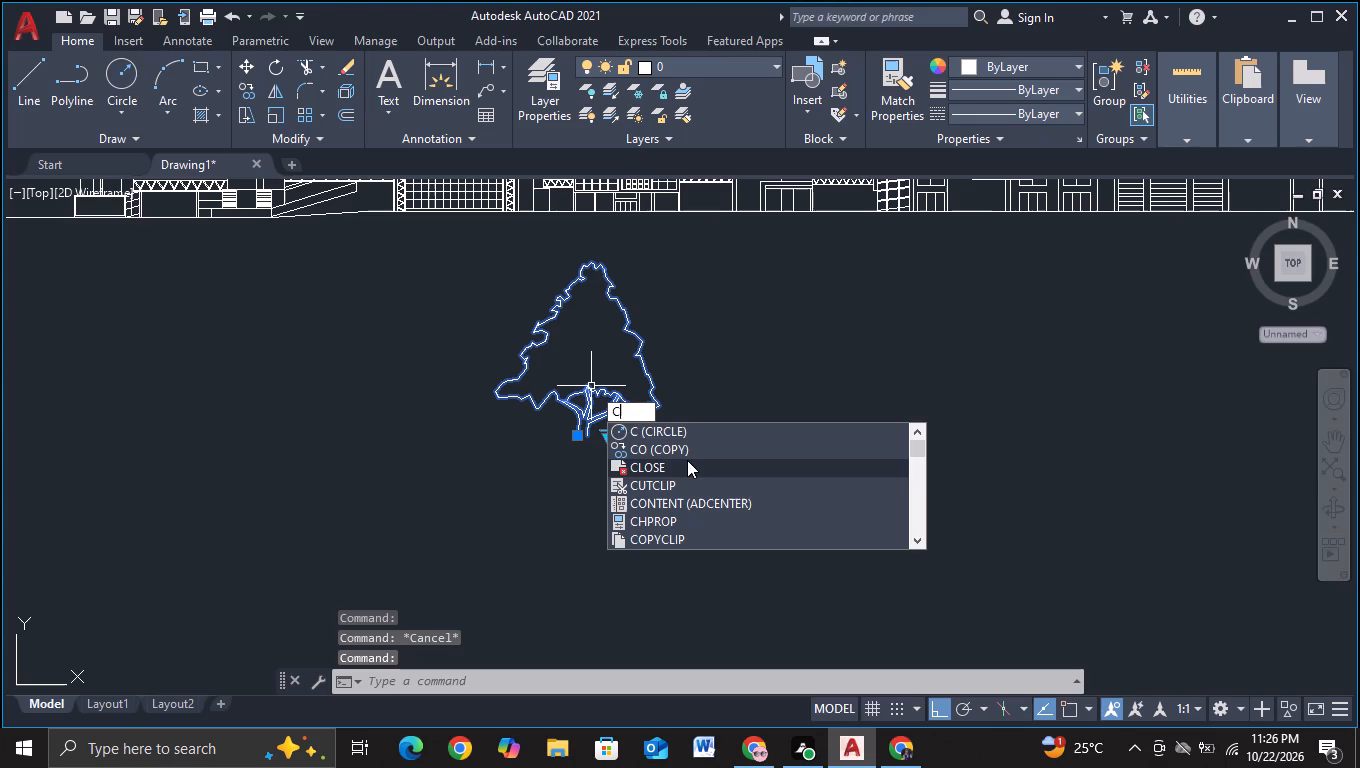
{"action": "left_click", "coordinate": [685, 456]}
{"action": "left_click", "coordinate": [601, 373]}
{"action": "left_click", "coordinate": [736, 373]}
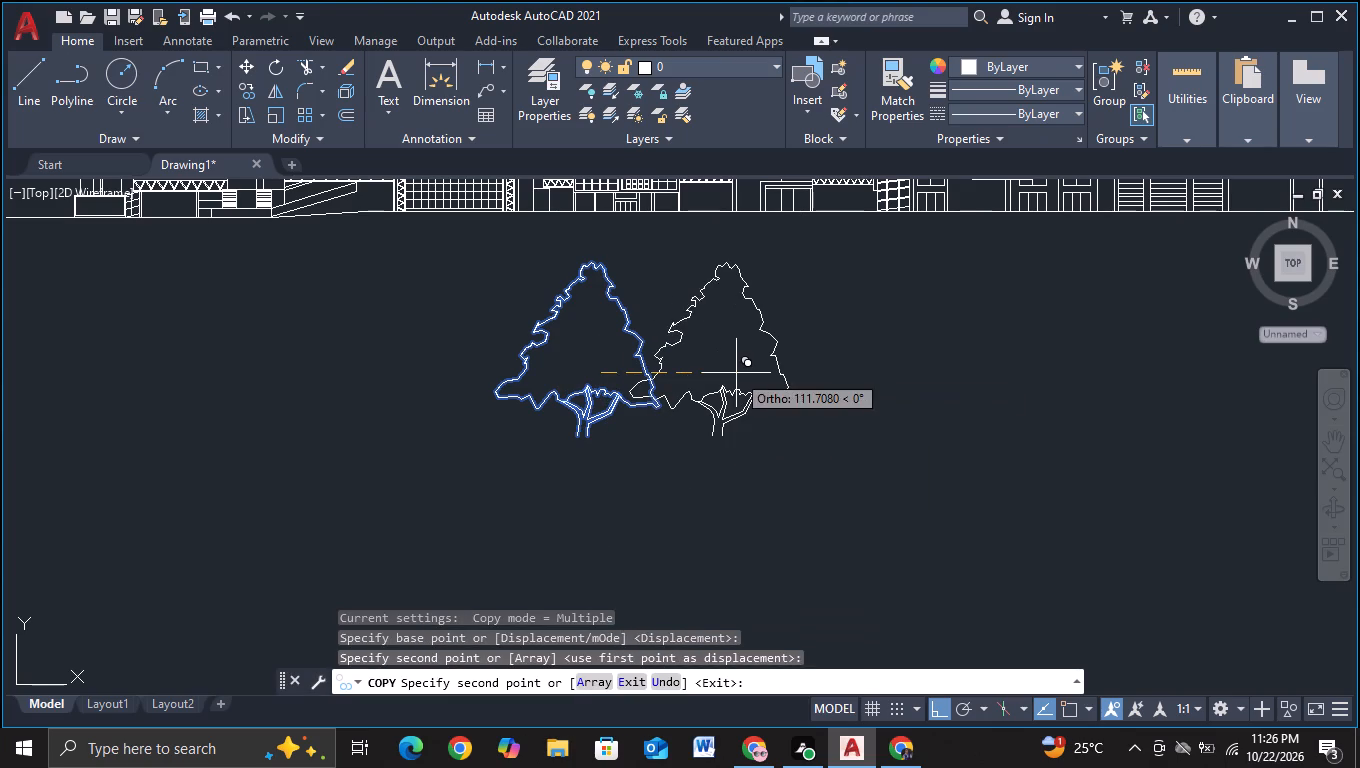
{"action": "key", "text": "Escape"}
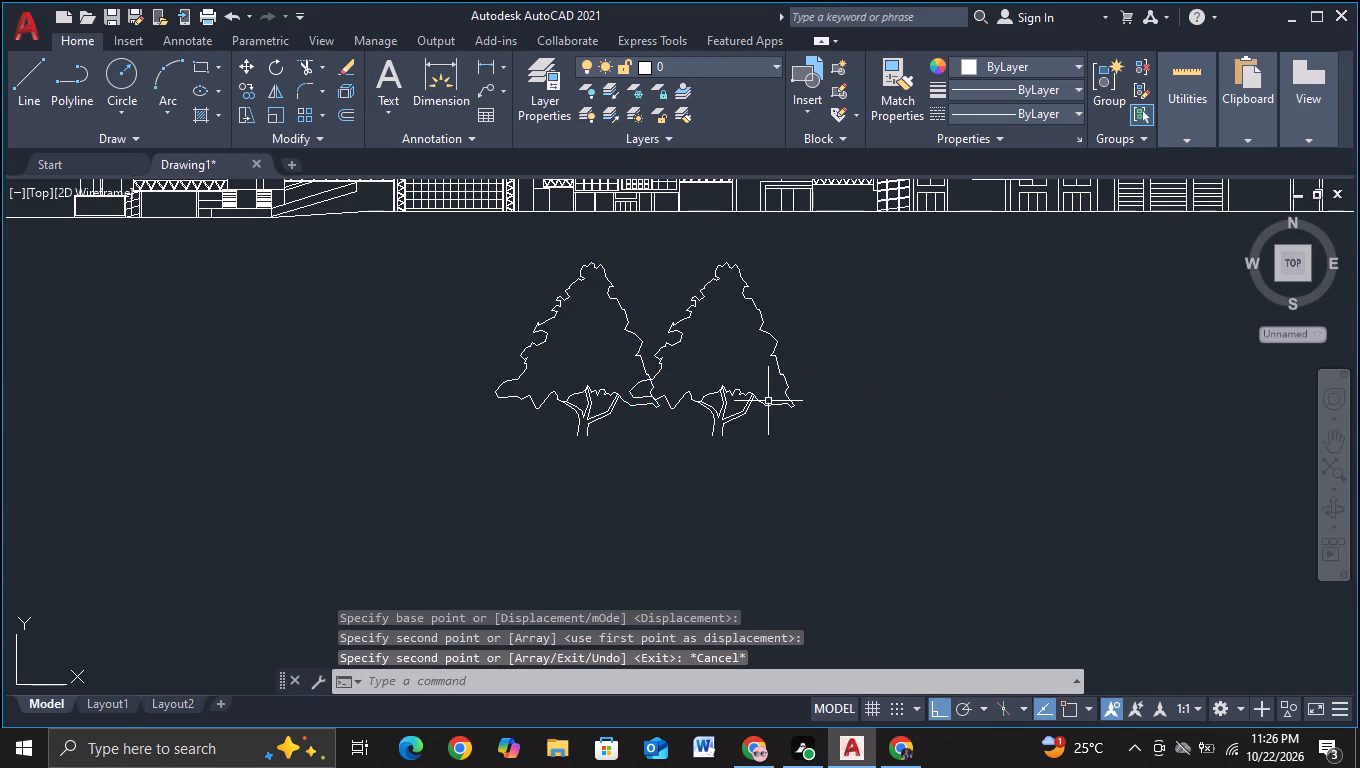
Try Palm (Elevation), Type 1 Evergreen (Elevation) and Type 2 Deciduous (Plan) on the copied tree, and set it to Type 2 Deciduous (Elevation).
{"action": "left_click", "coordinate": [750, 401]}
{"action": "left_click", "coordinate": [745, 435]}
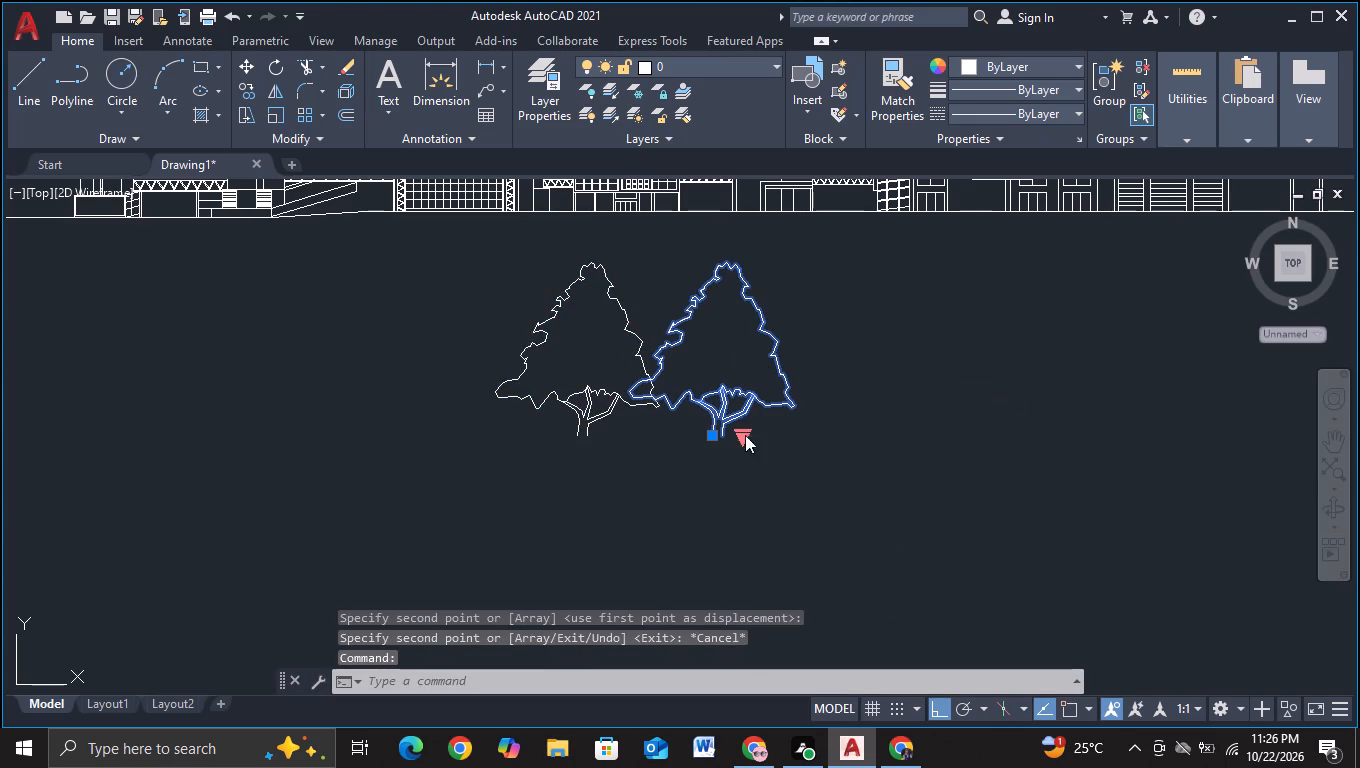
{"action": "left_click", "coordinate": [806, 475]}
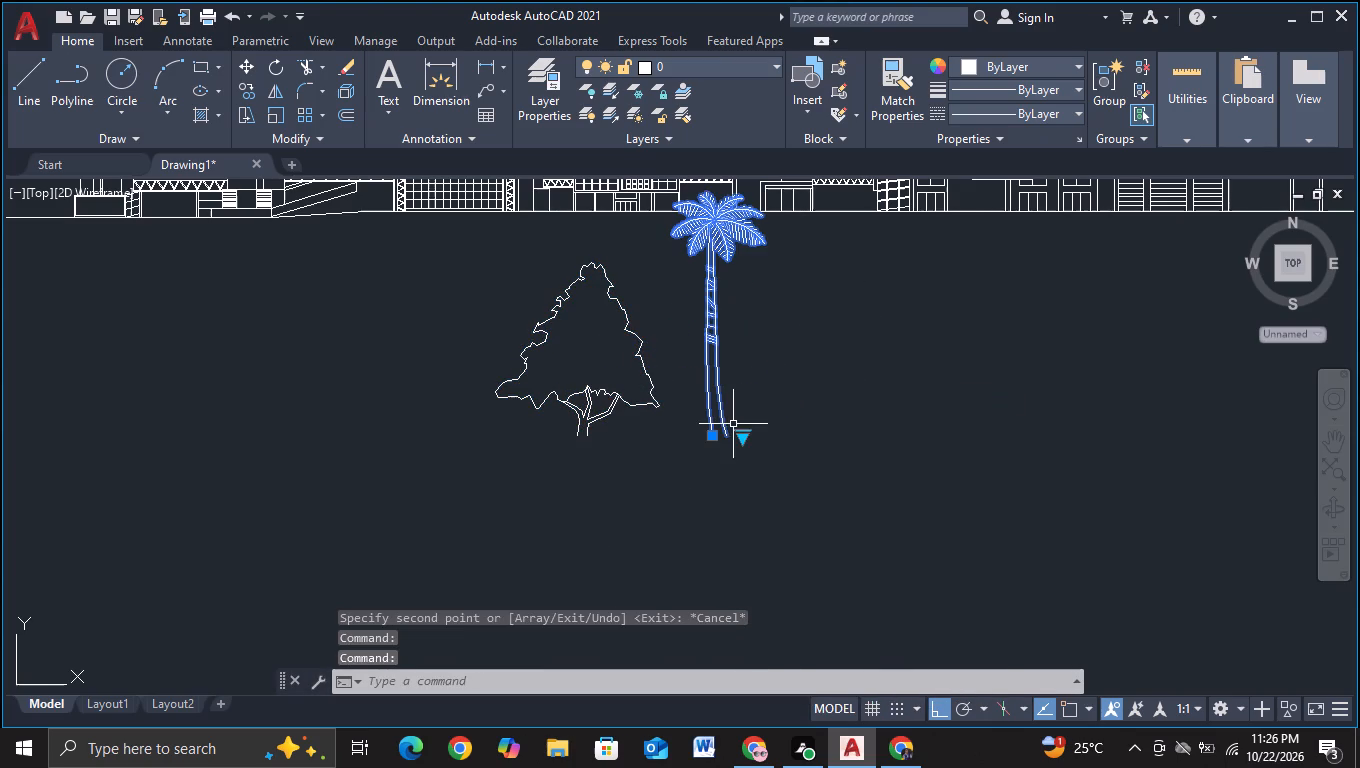
{"action": "left_click", "coordinate": [739, 433]}
{"action": "left_click", "coordinate": [751, 559]}
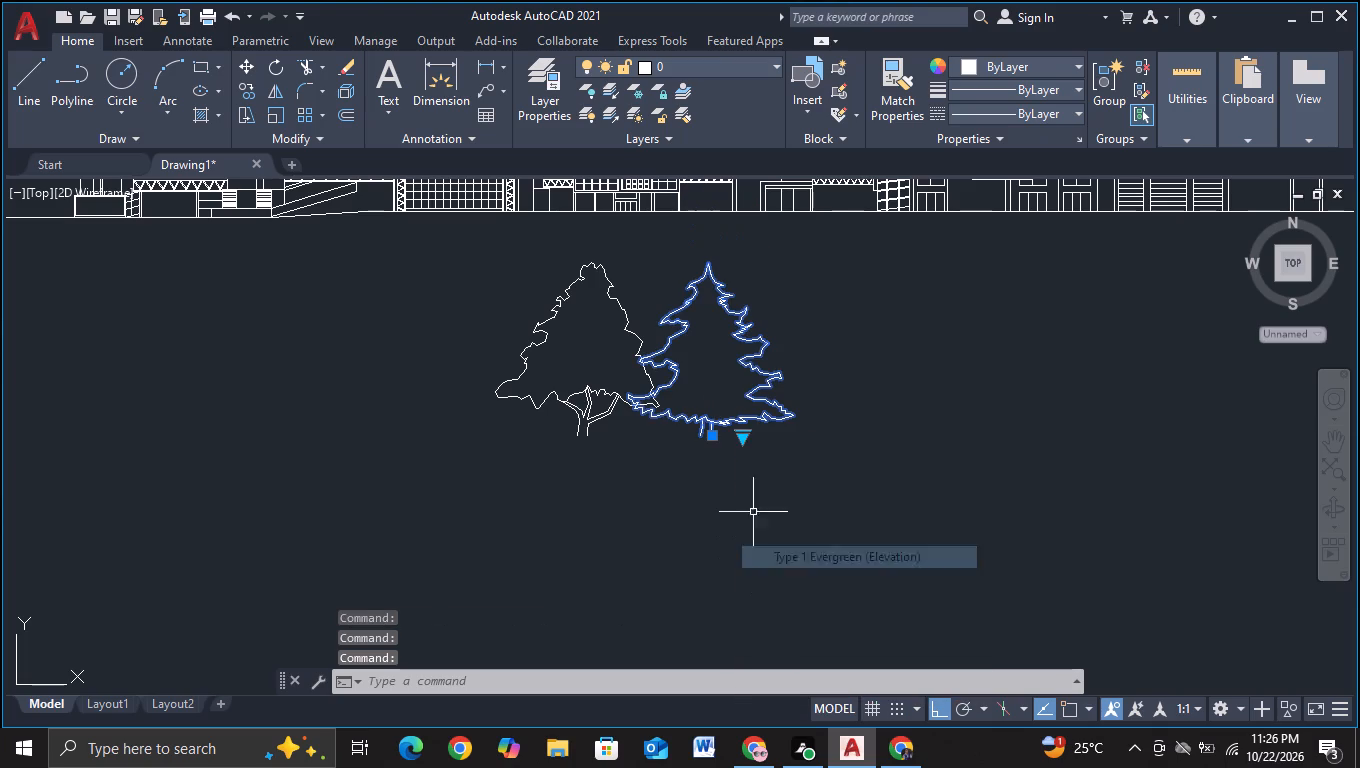
{"action": "left_click", "coordinate": [740, 441]}
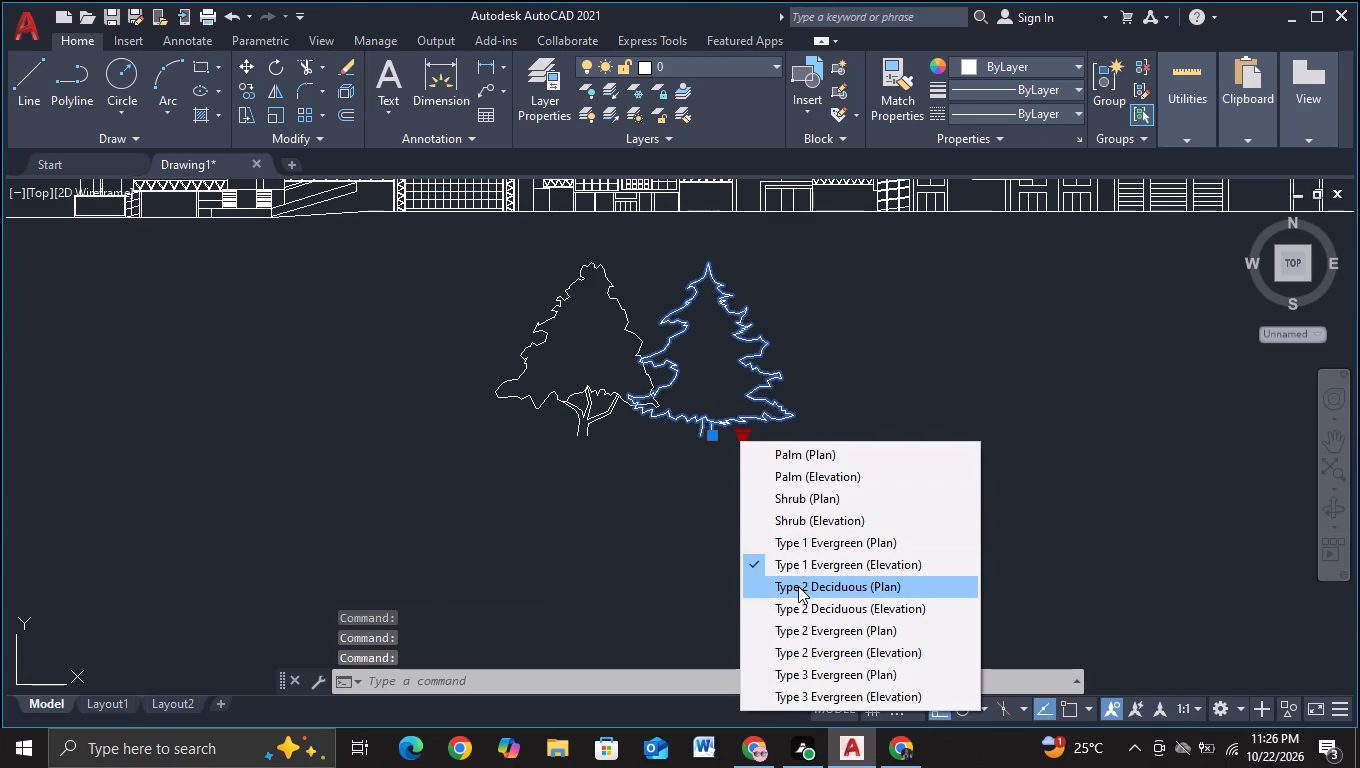
{"action": "left_click", "coordinate": [798, 586]}
{"action": "left_click", "coordinate": [744, 436]}
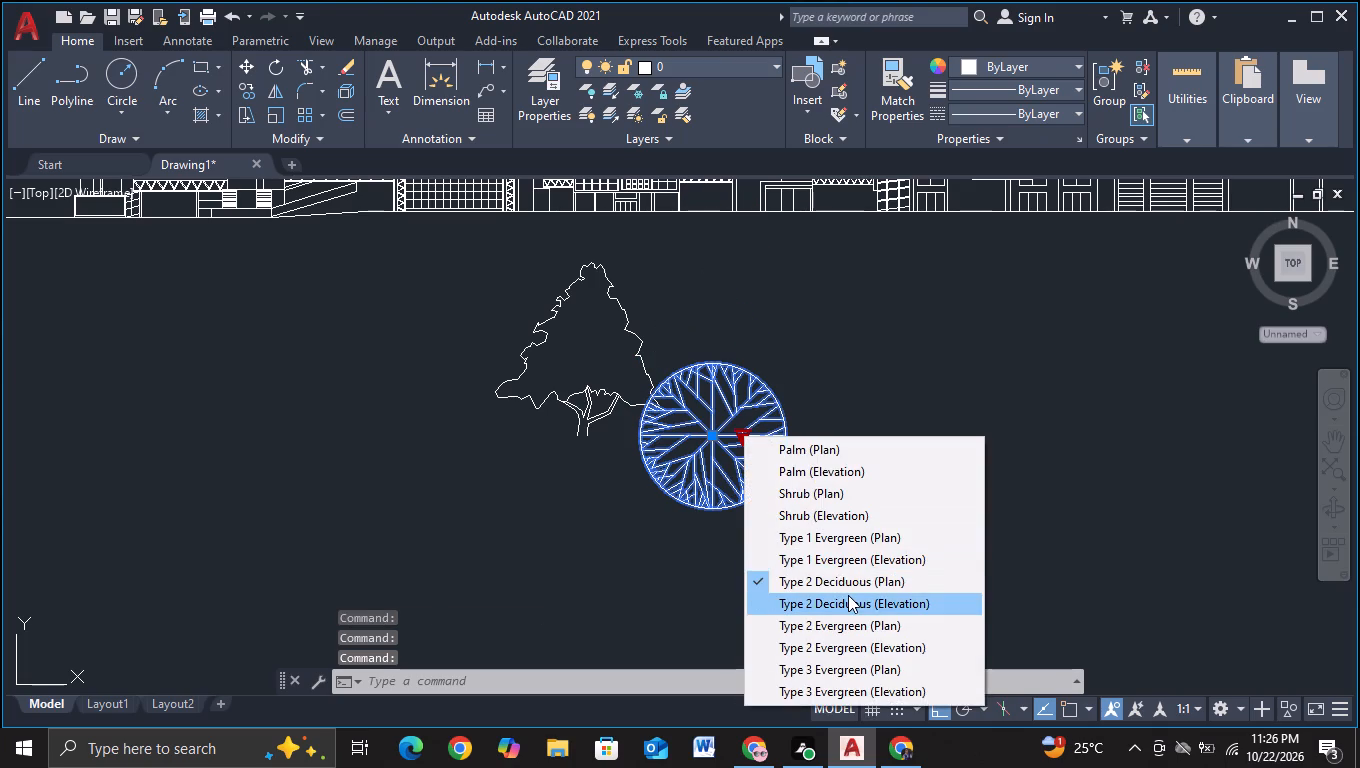
{"action": "left_click", "coordinate": [848, 595]}
{"action": "key", "text": "Escape"}
Scale the Type 2 Deciduous tree down to about a third of its size.
{"action": "middle_click_drag", "start_coordinate": [809, 484], "coordinate": [839, 543]}
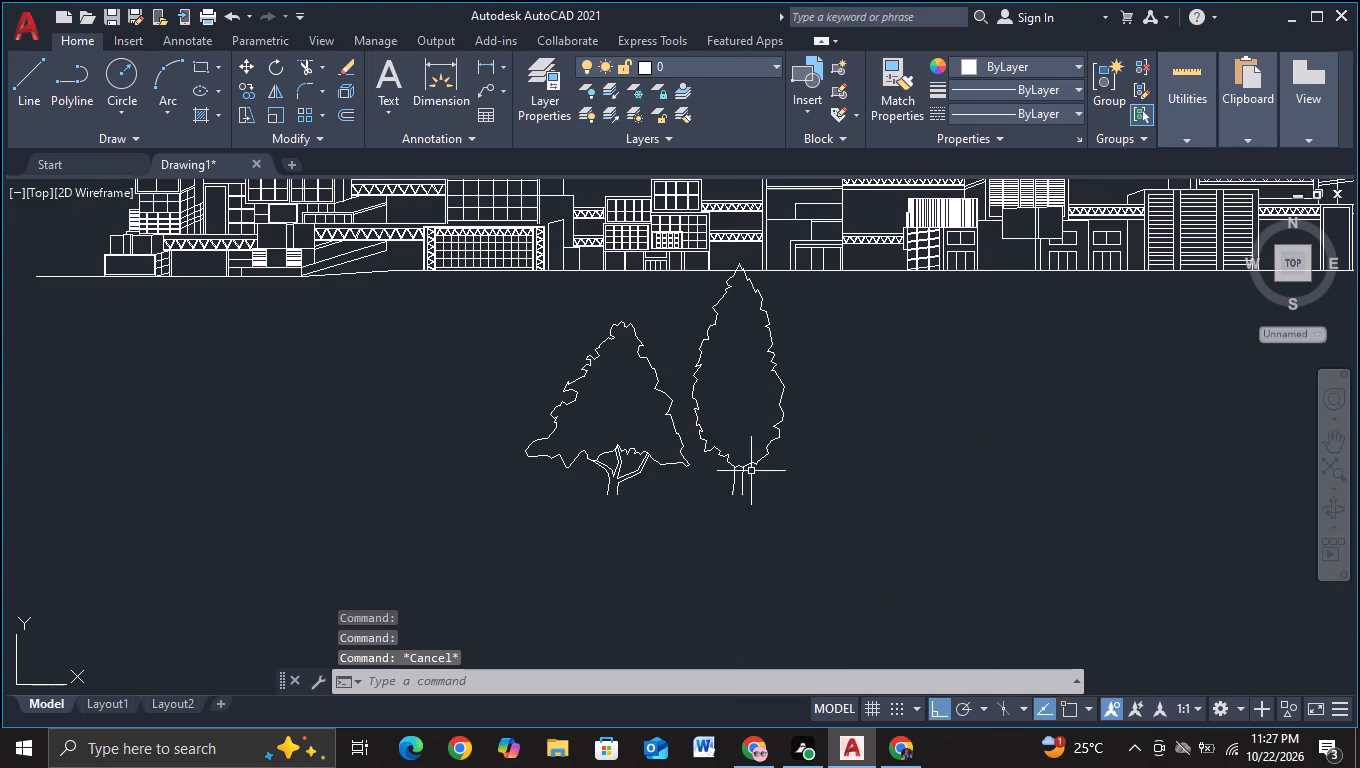
{"action": "left_click", "coordinate": [777, 435]}
{"action": "key", "text": "s"}
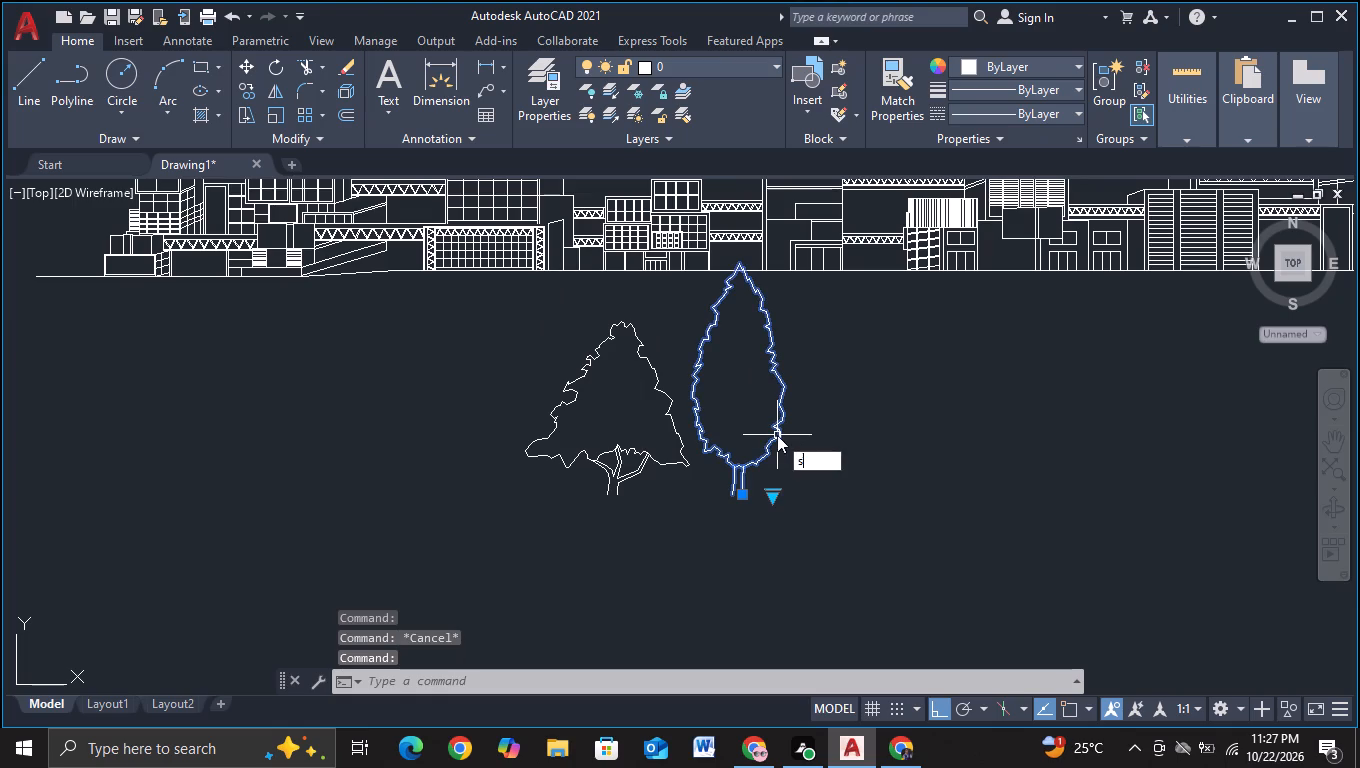
{"action": "left_click", "coordinate": [821, 500]}
{"action": "left_click", "coordinate": [807, 454]}
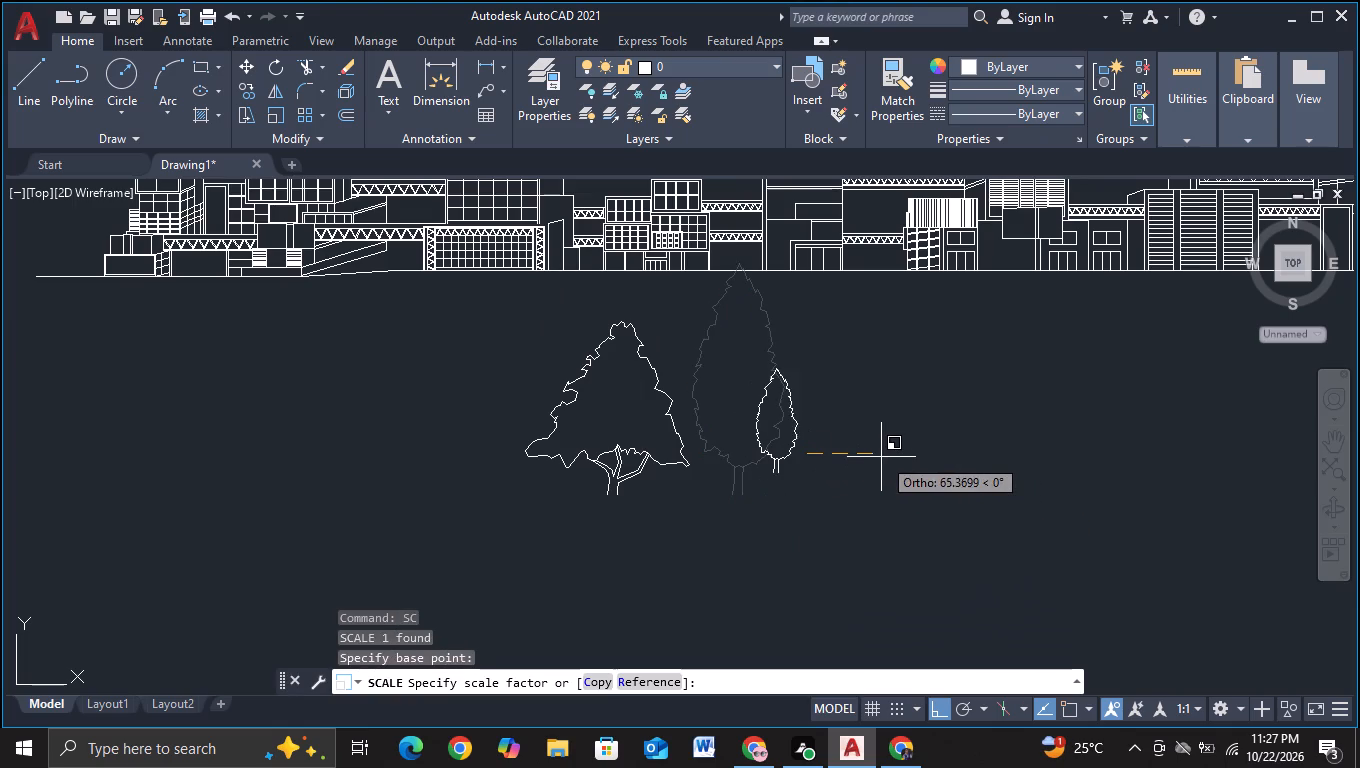
{"action": "left_click", "coordinate": [860, 449]}
Copy the reduced deciduous tree to the area just below the ground line at the elevation's left end, with Ortho off.
{"action": "left_click_drag", "start_coordinate": [746, 383], "coordinate": [876, 502]}
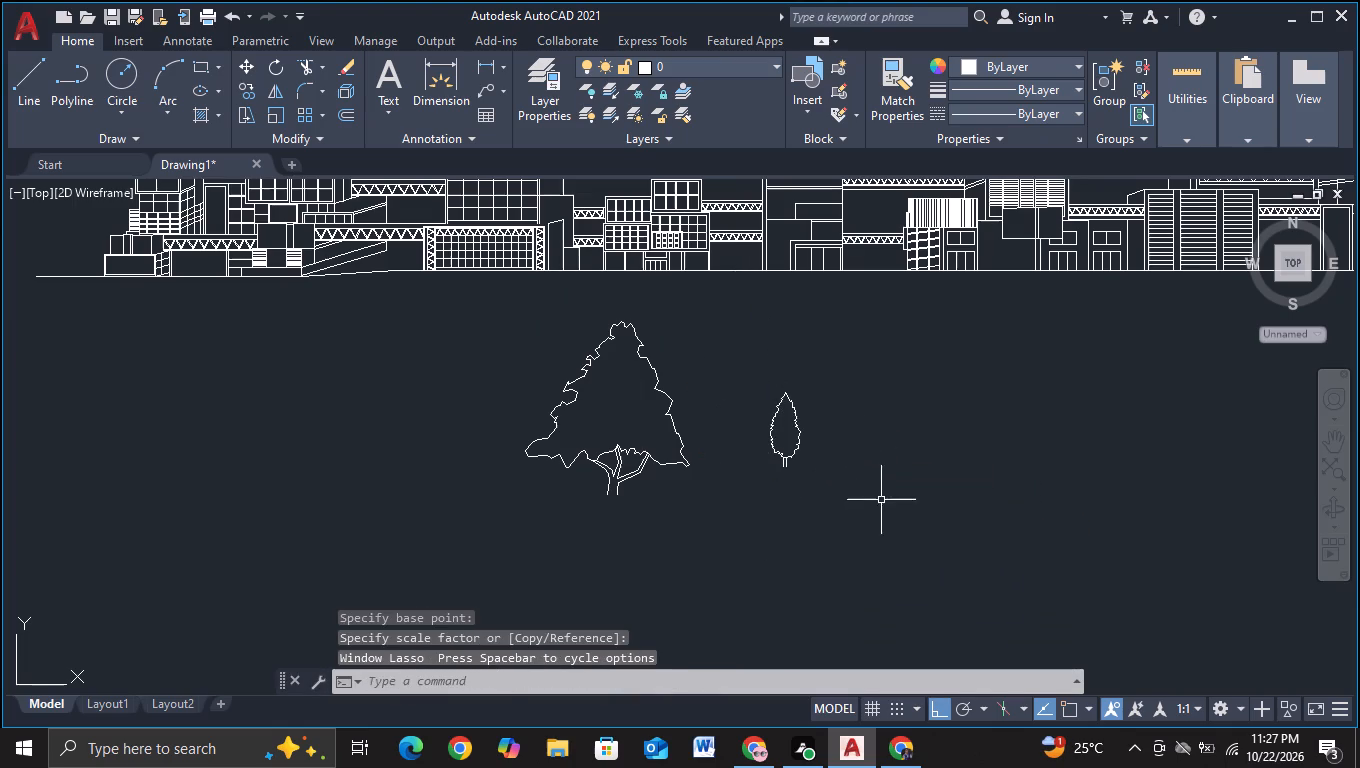
{"action": "left_click_drag", "start_coordinate": [784, 359], "coordinate": [836, 378]}
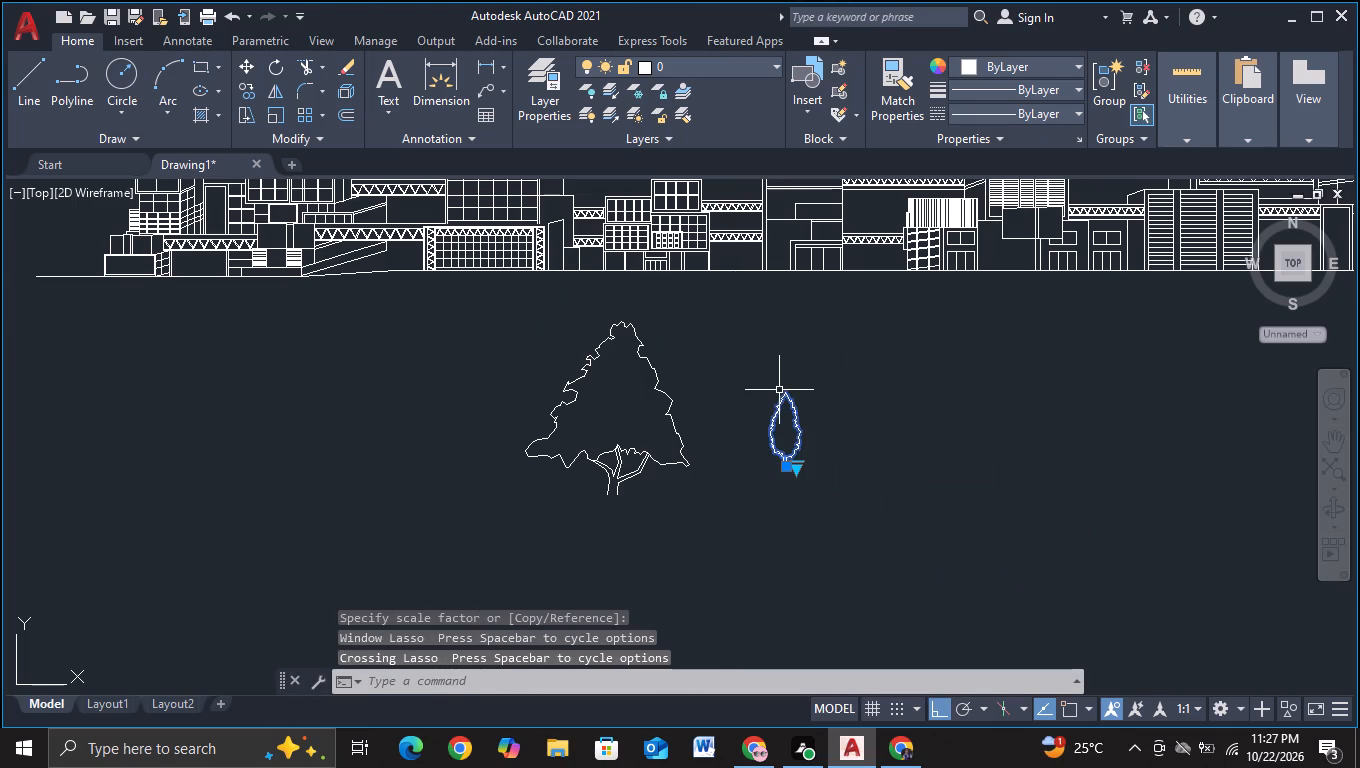
{"action": "key", "text": "s"}
{"action": "key", "text": "BackSpace"}
{"action": "key", "text": "c"}
{"action": "left_click", "coordinate": [938, 456]}
{"action": "left_click", "coordinate": [894, 418]}
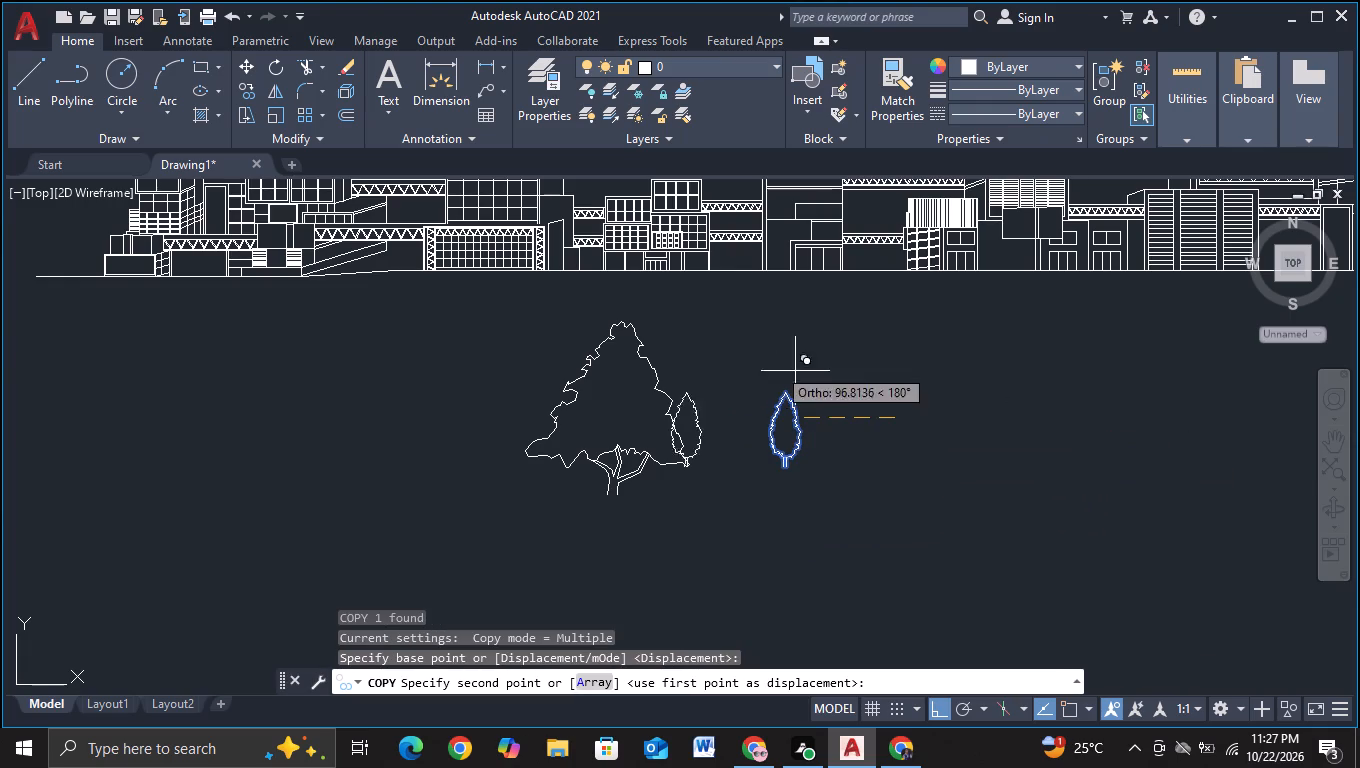
{"action": "middle_click_drag", "start_coordinate": [399, 334], "coordinate": [700, 375]}
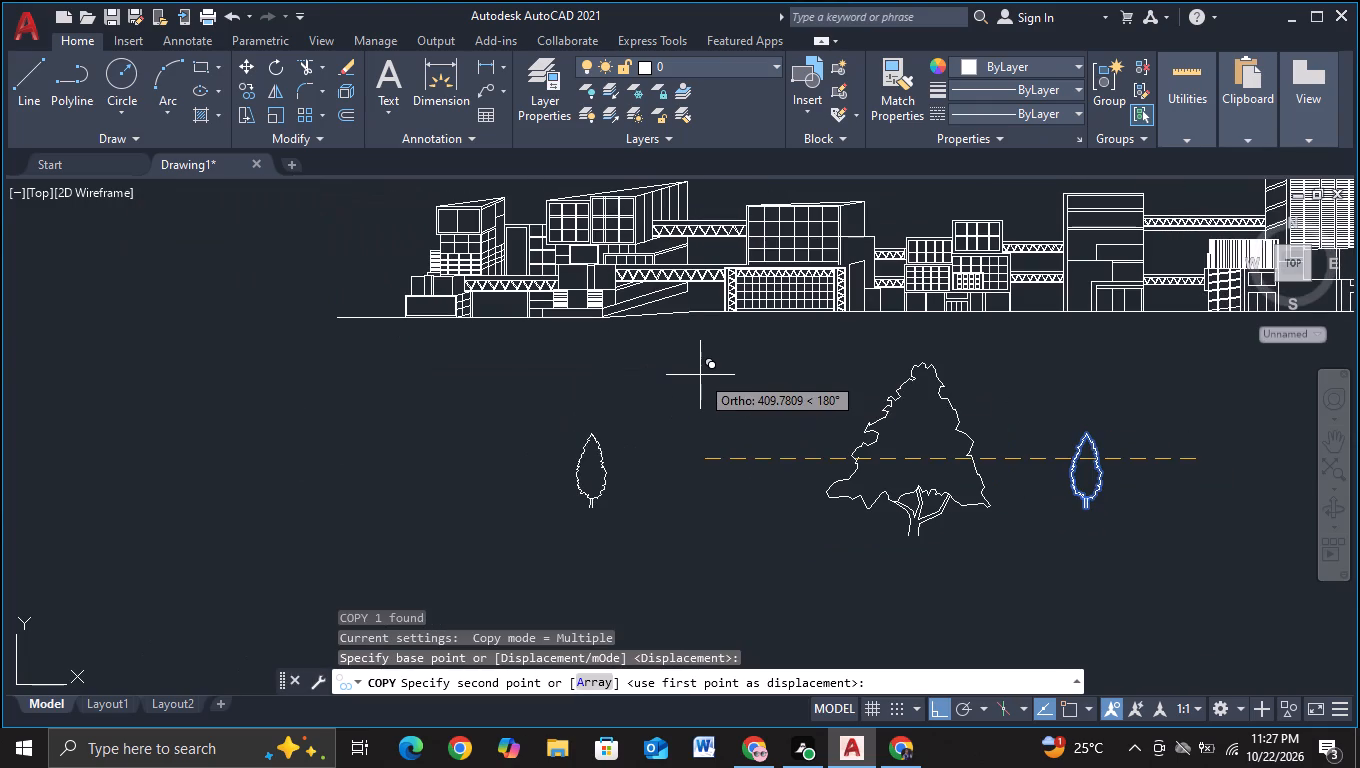
{"action": "key", "text": "F8"}
{"action": "scroll", "coordinate": [488, 391], "scroll_direction": "up", "scroll_amount": 2}
{"action": "middle_click_drag", "start_coordinate": [481, 353], "coordinate": [656, 492]}
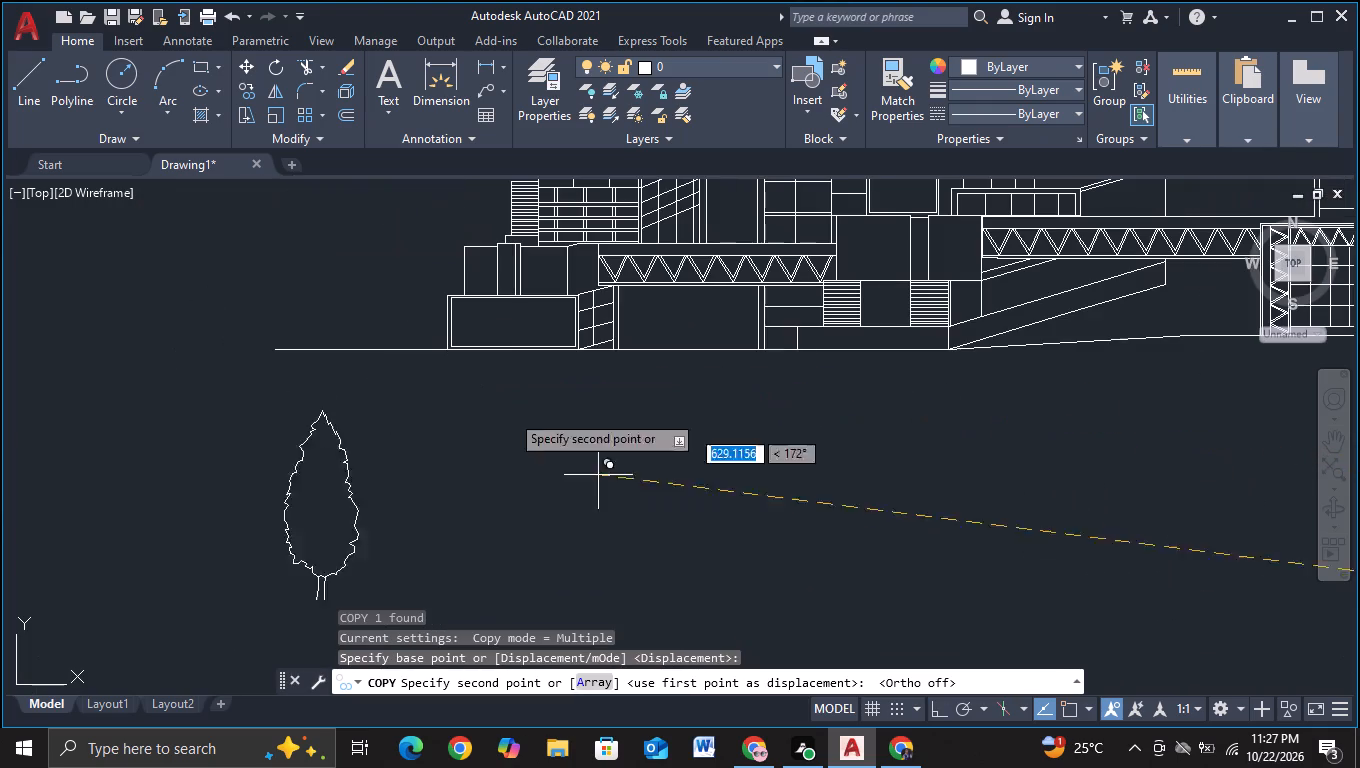
{"action": "left_click", "coordinate": [646, 473]}
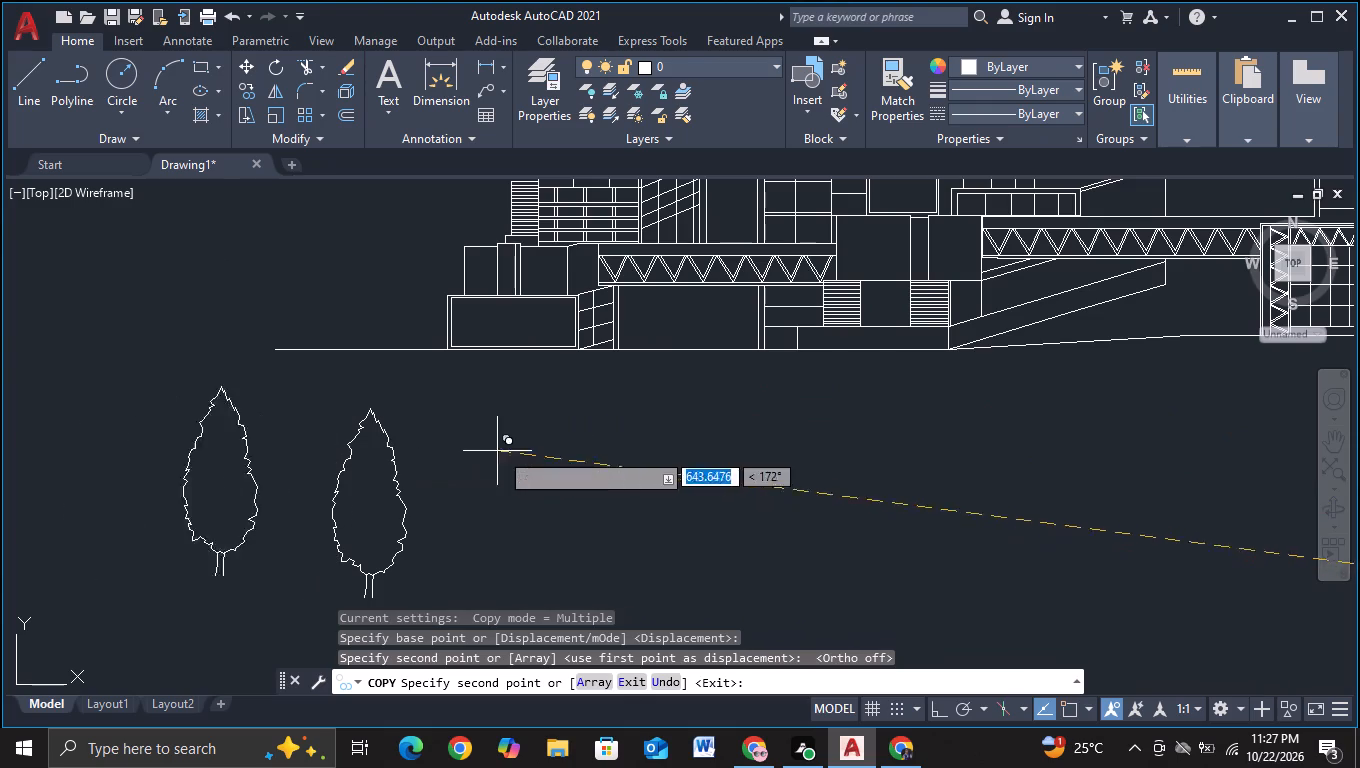
{"action": "key", "text": "Escape"}
Scale the tree copy below the elevation's left end down to a little over a third of its size.
{"action": "left_click_drag", "start_coordinate": [289, 385], "coordinate": [284, 447]}
{"action": "left_click", "coordinate": [523, 603]}
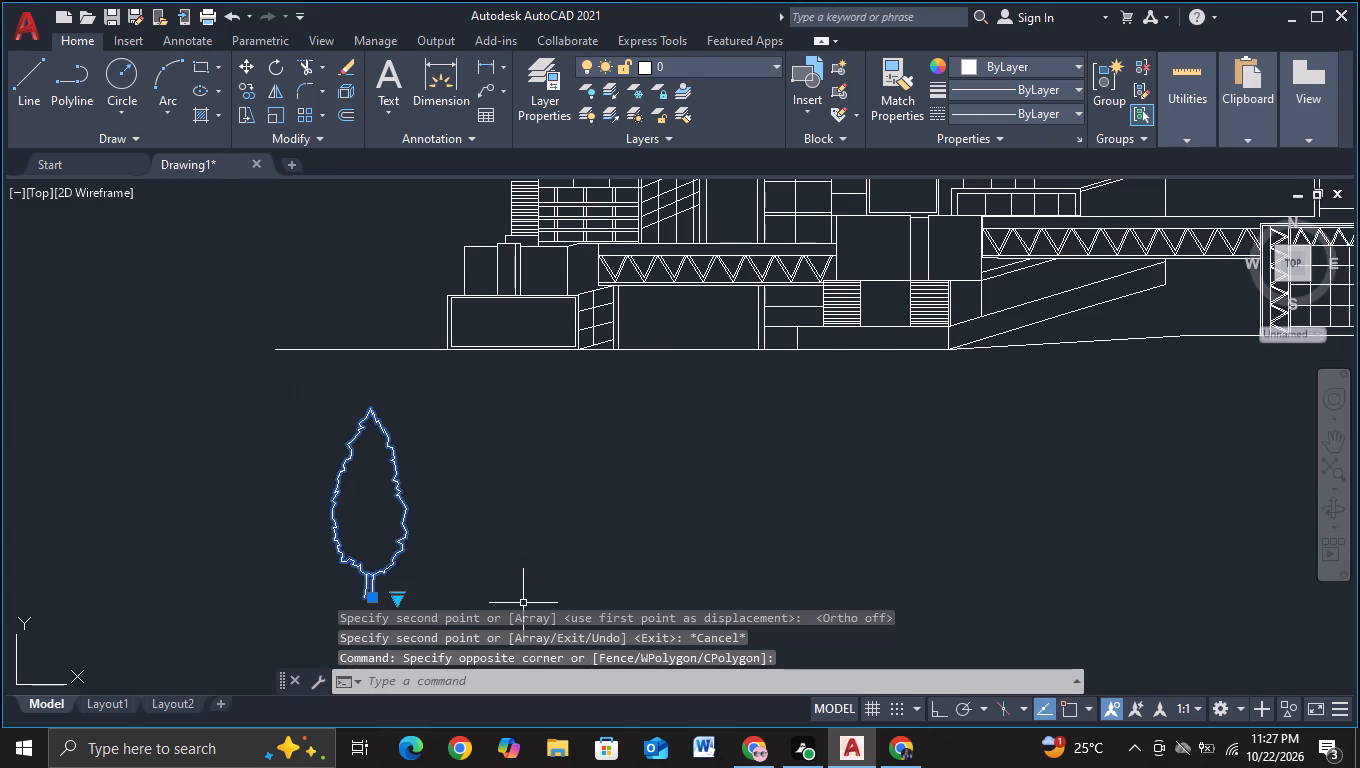
{"action": "key", "text": "s"}
{"action": "left_click", "coordinate": [598, 667]}
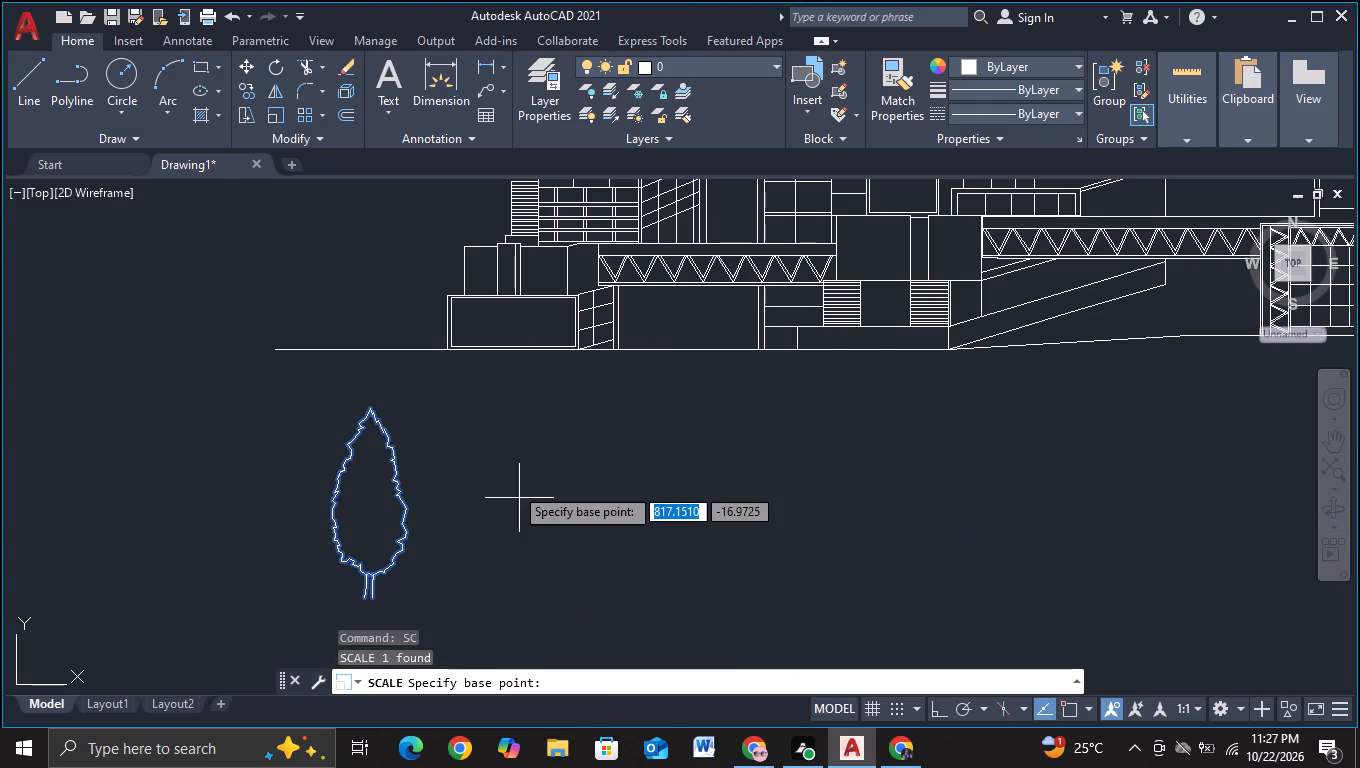
{"action": "left_click", "coordinate": [513, 484]}
{"action": "left_click", "coordinate": [561, 500]}
Copy the small deciduous tree onto the ground line just outside the elevation's leftmost building.
{"action": "left_click_drag", "start_coordinate": [440, 426], "coordinate": [403, 544]}
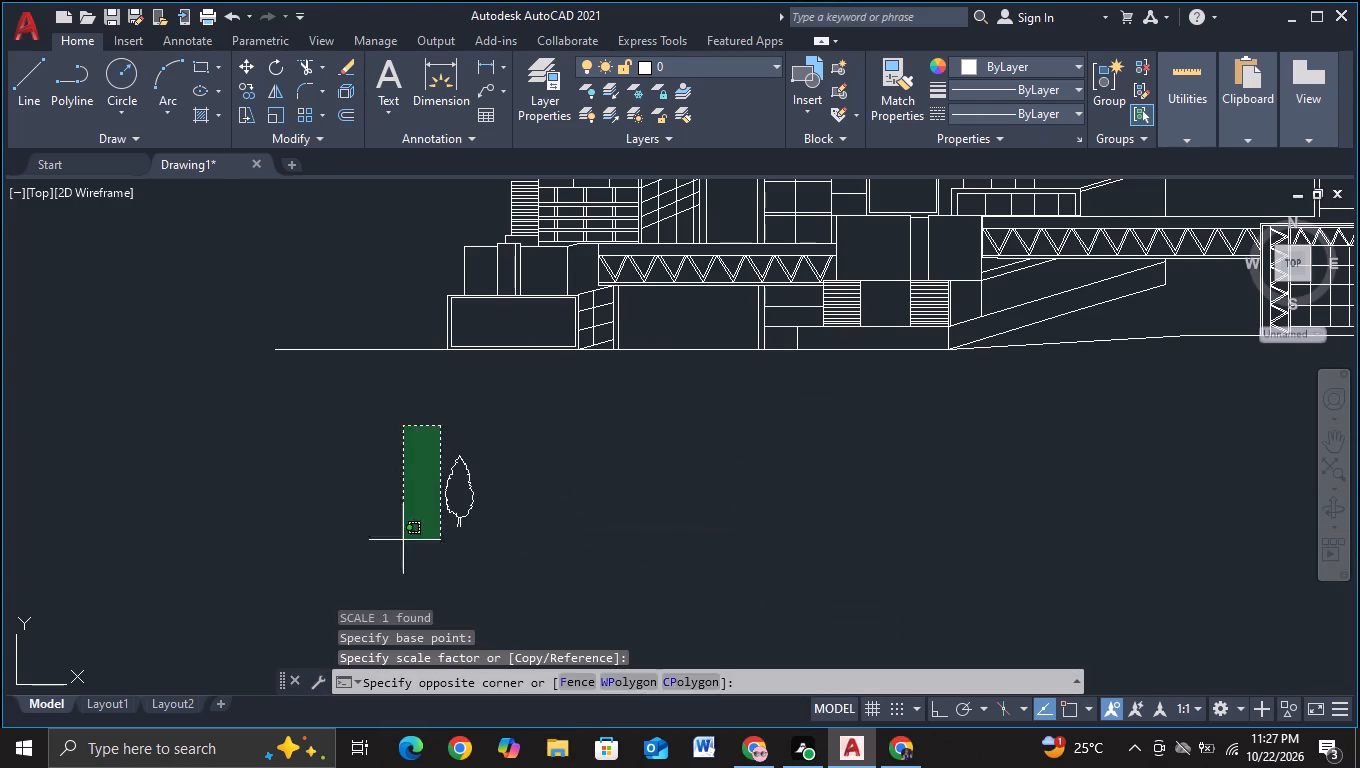
{"action": "left_click_drag", "start_coordinate": [403, 544], "coordinate": [572, 466]}
{"action": "key", "text": "c"}
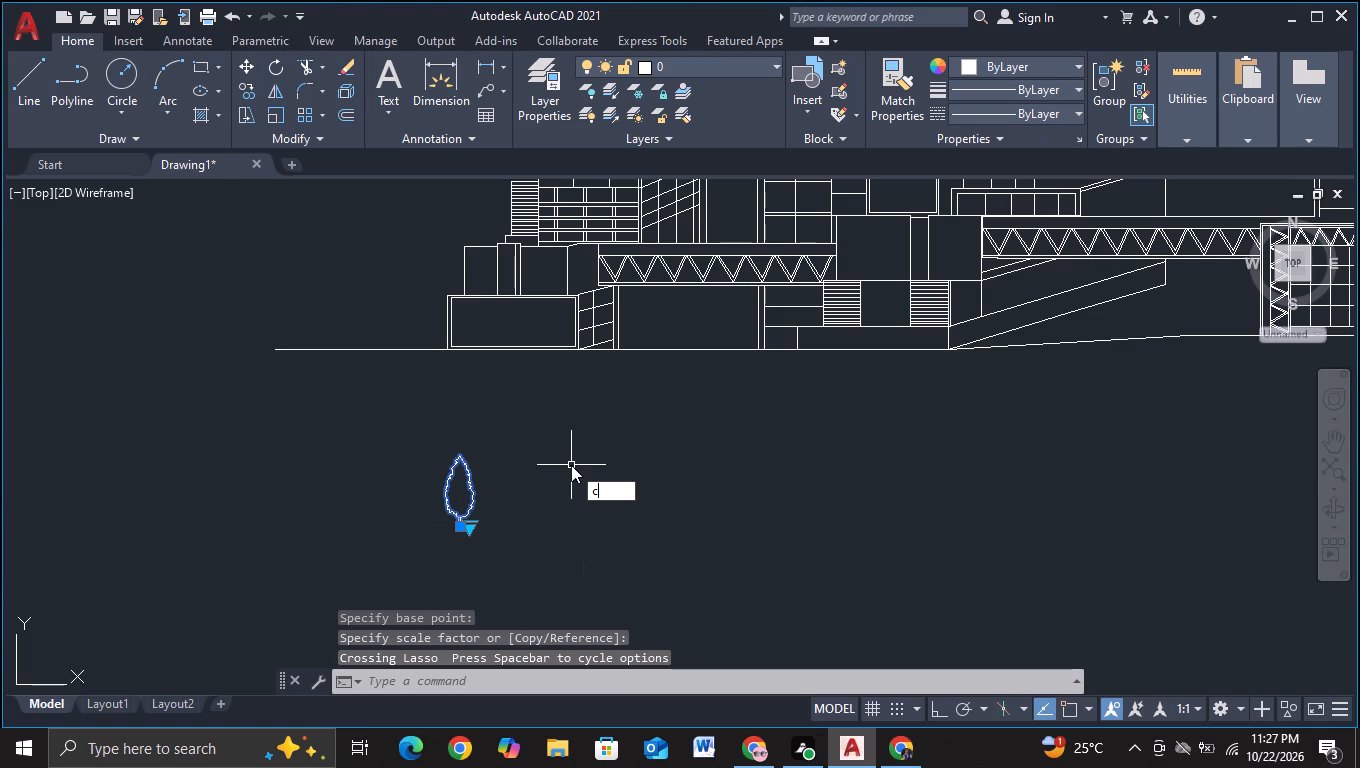
{"action": "left_click", "coordinate": [653, 533]}
{"action": "left_click", "coordinate": [442, 457]}
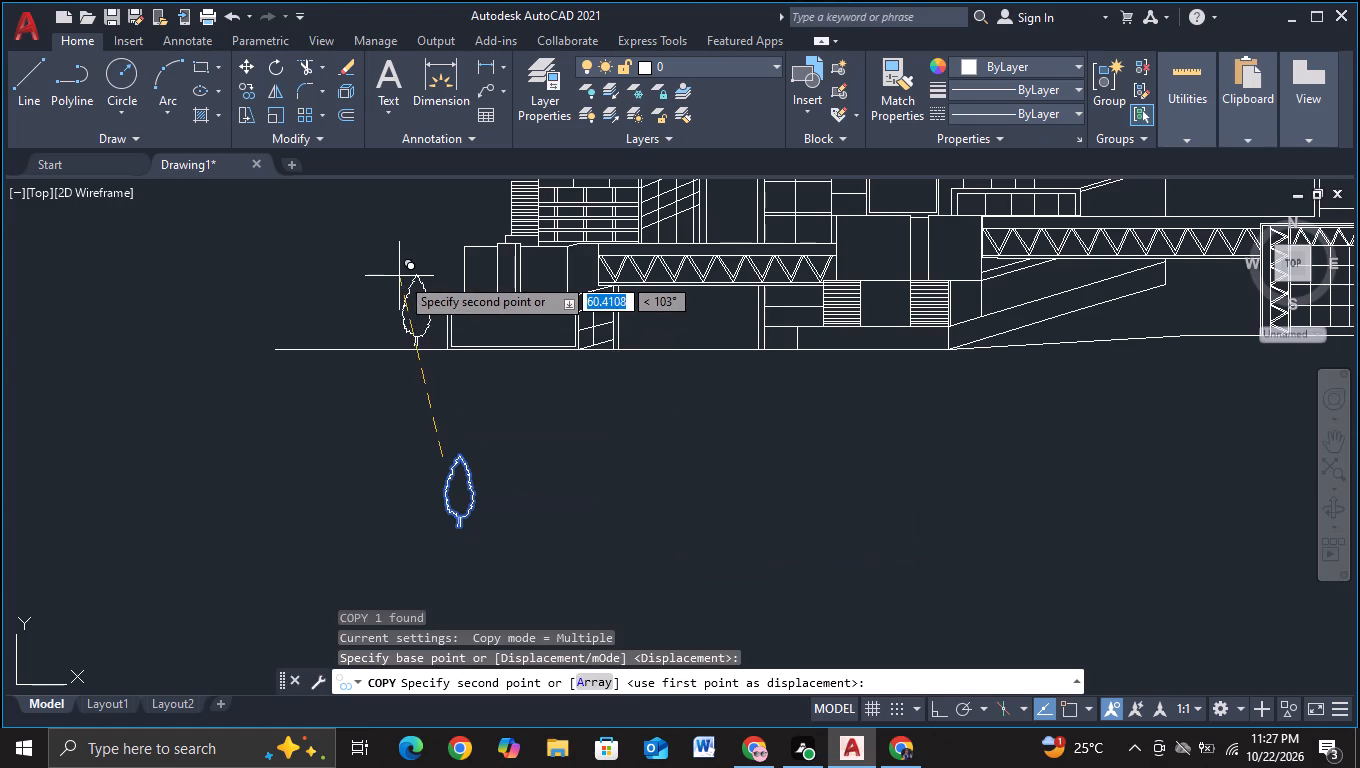
{"action": "scroll", "coordinate": [400, 276], "scroll_direction": "up", "scroll_amount": 2}
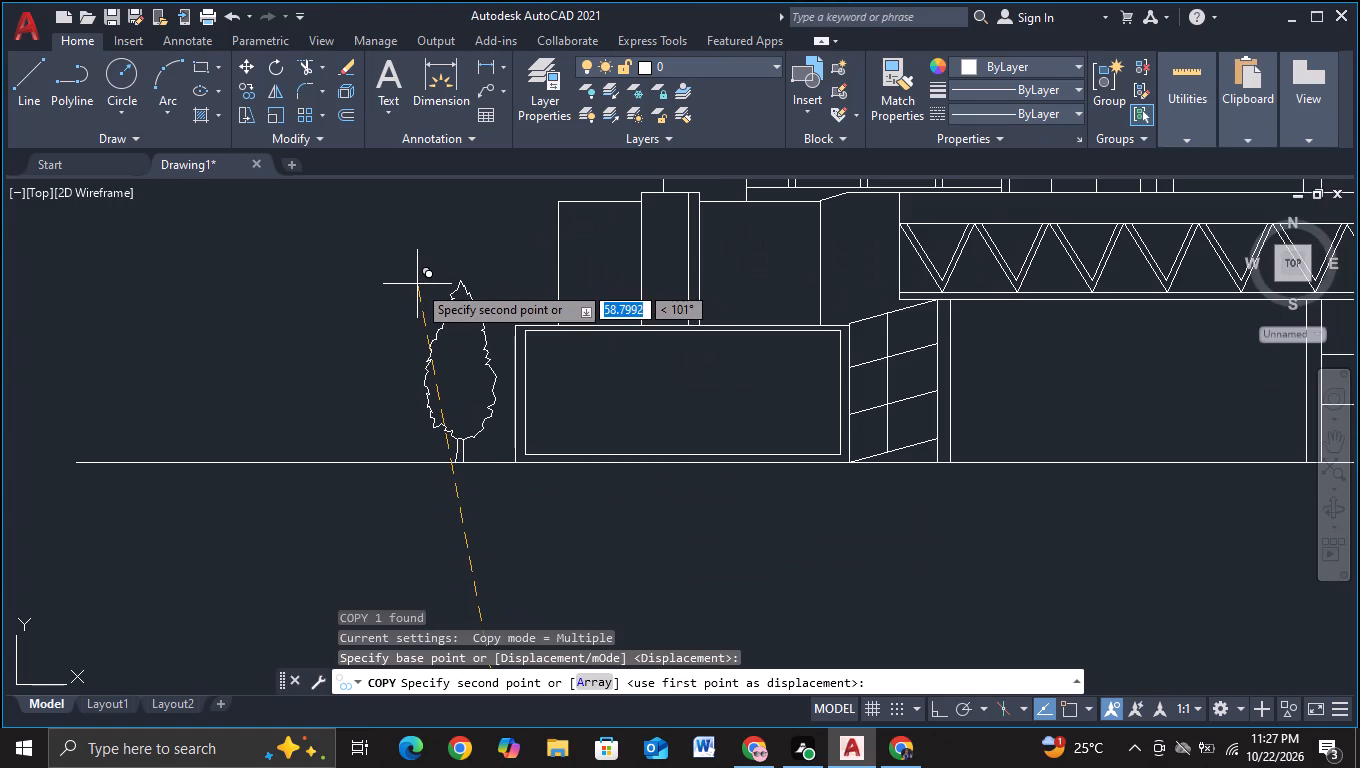
{"action": "left_click", "coordinate": [417, 284]}
Place two more tree copies side by side on the ground line between the long ramp and the truss-framed glazed building.
{"action": "scroll", "coordinate": [552, 481], "scroll_direction": "down", "scroll_amount": 2}
{"action": "scroll", "coordinate": [708, 504], "scroll_direction": "up", "scroll_amount": 1}
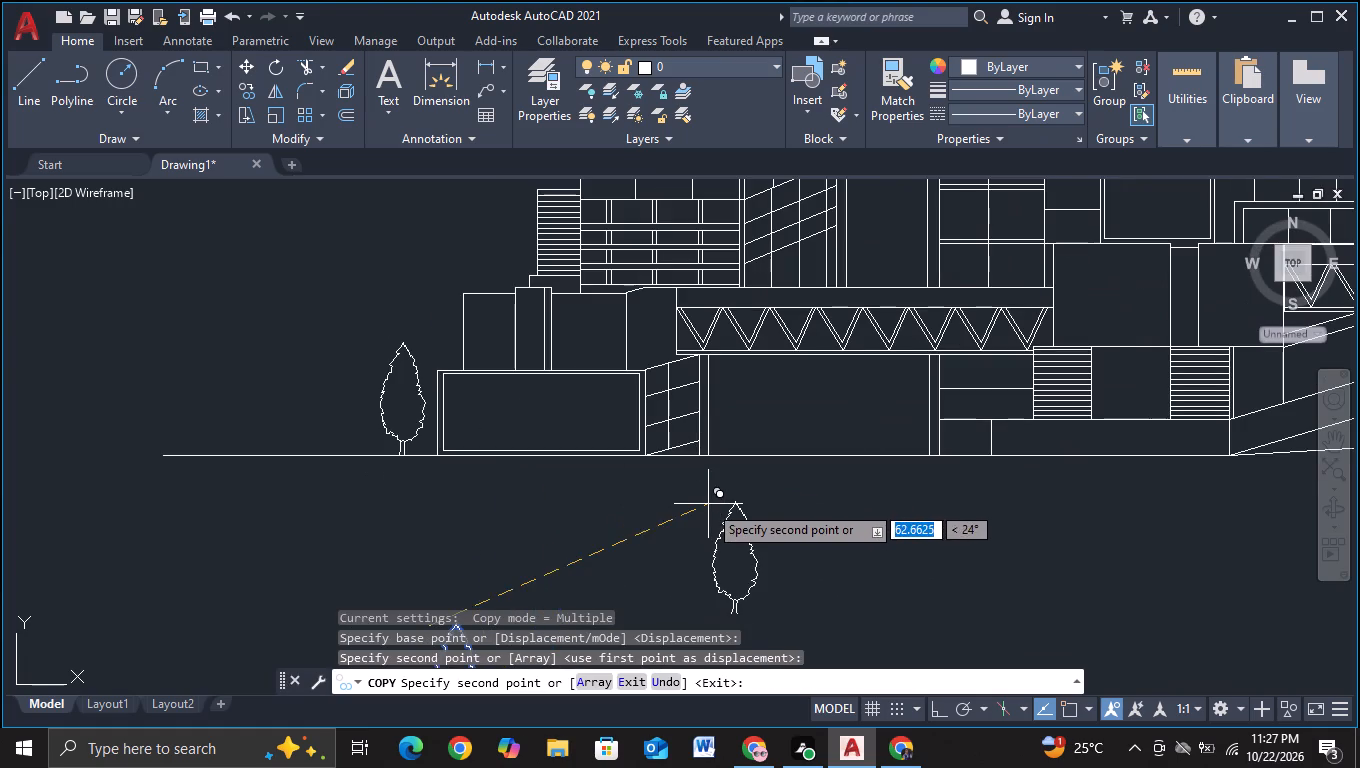
{"action": "scroll", "coordinate": [730, 372], "scroll_direction": "up", "scroll_amount": 2}
{"action": "scroll", "coordinate": [696, 399], "scroll_direction": "down", "scroll_amount": 1}
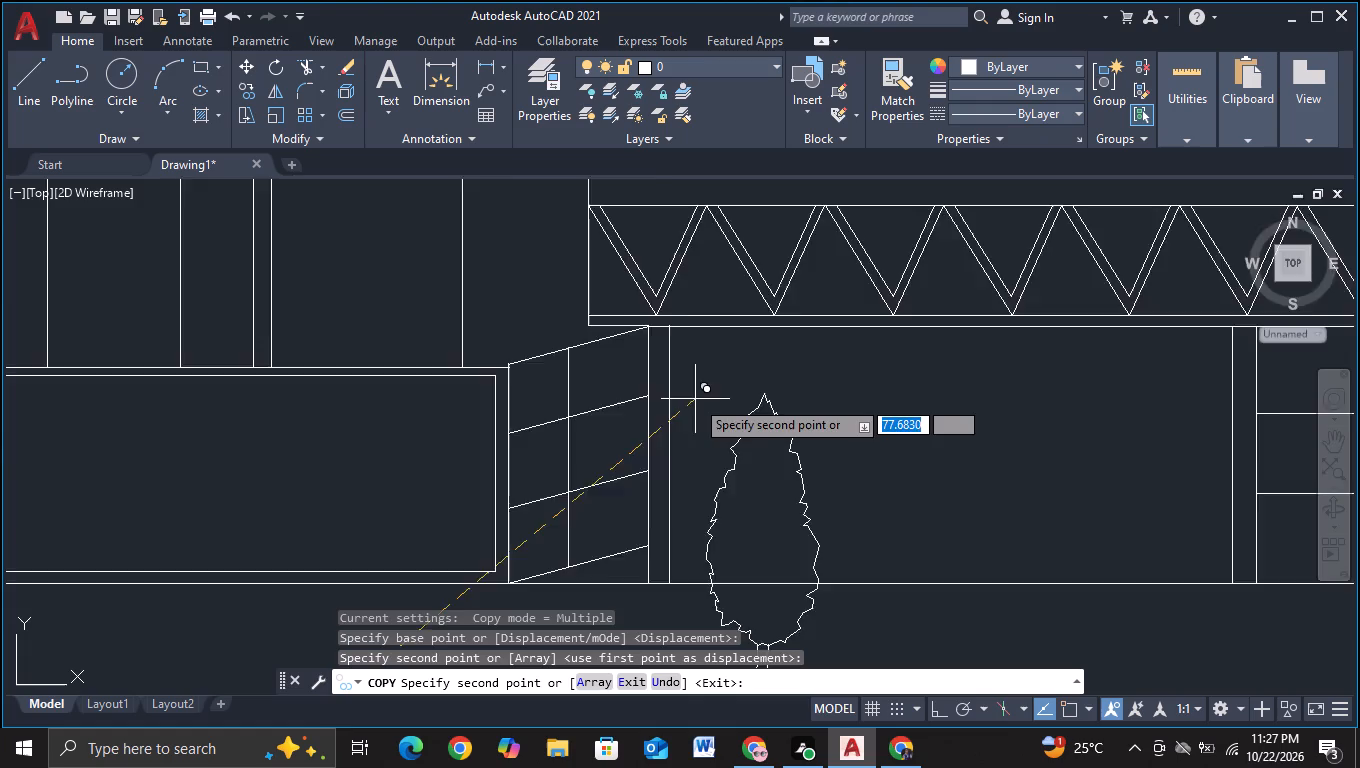
{"action": "scroll", "coordinate": [699, 406], "scroll_direction": "down", "scroll_amount": 3}
{"action": "middle_click_drag", "start_coordinate": [761, 458], "coordinate": [348, 434]}
{"action": "scroll", "coordinate": [562, 396], "scroll_direction": "up", "scroll_amount": 2}
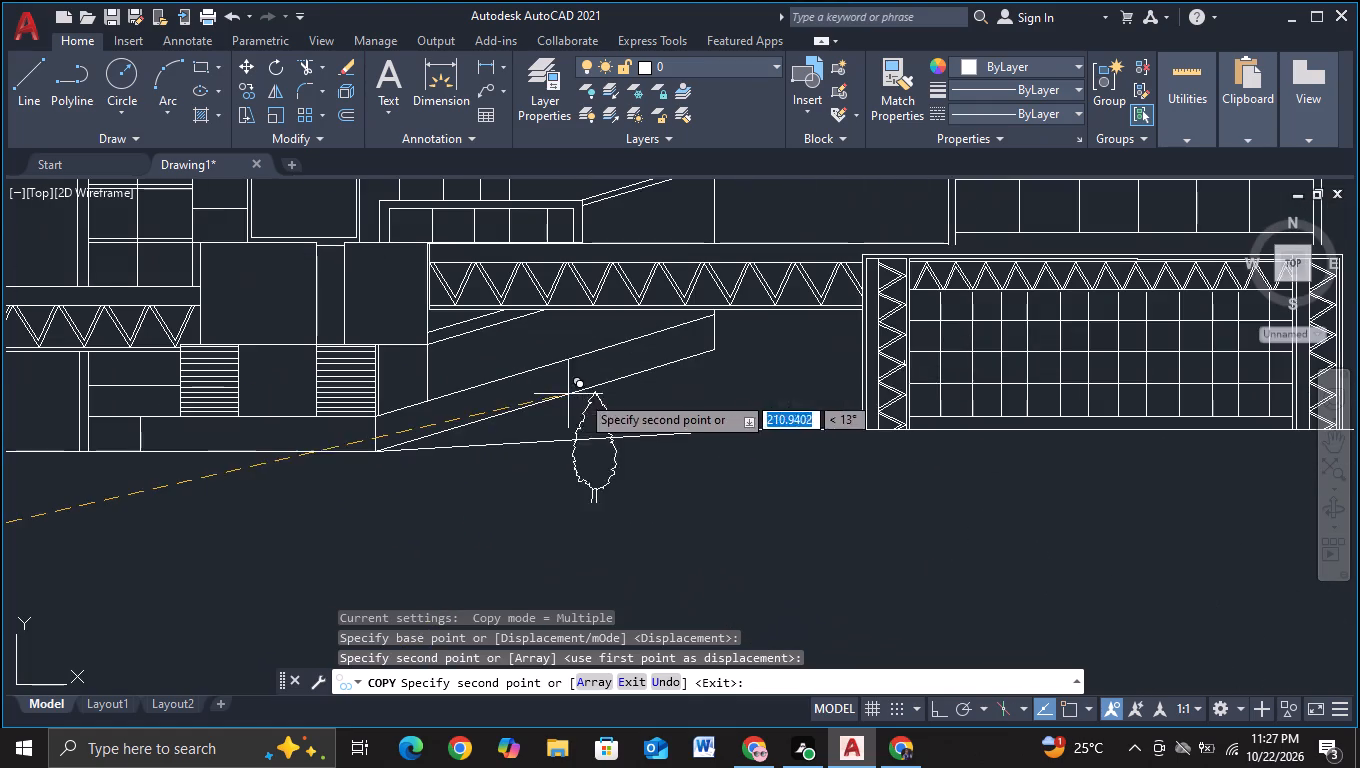
{"action": "left_click", "coordinate": [743, 319]}
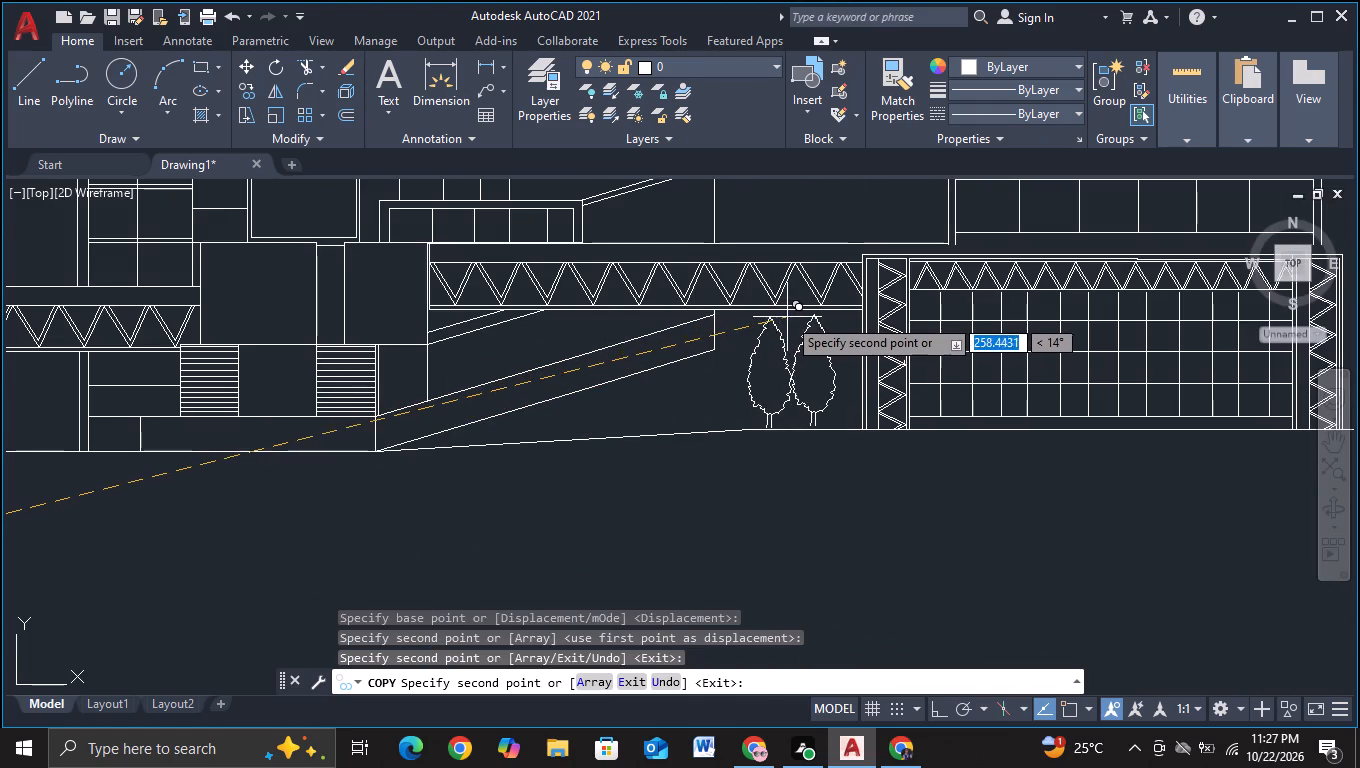
{"action": "left_click", "coordinate": [788, 318]}
Place a row of four tree copies on the ground line under the truss bridge, just right of the horizontally louvred building.
{"action": "scroll", "coordinate": [773, 440], "scroll_direction": "down", "scroll_amount": 2}
{"action": "middle_click_drag", "start_coordinate": [864, 478], "coordinate": [424, 462]}
{"action": "scroll", "coordinate": [443, 463], "scroll_direction": "up", "scroll_amount": 2}
{"action": "middle_click_drag", "start_coordinate": [641, 462], "coordinate": [245, 474]}
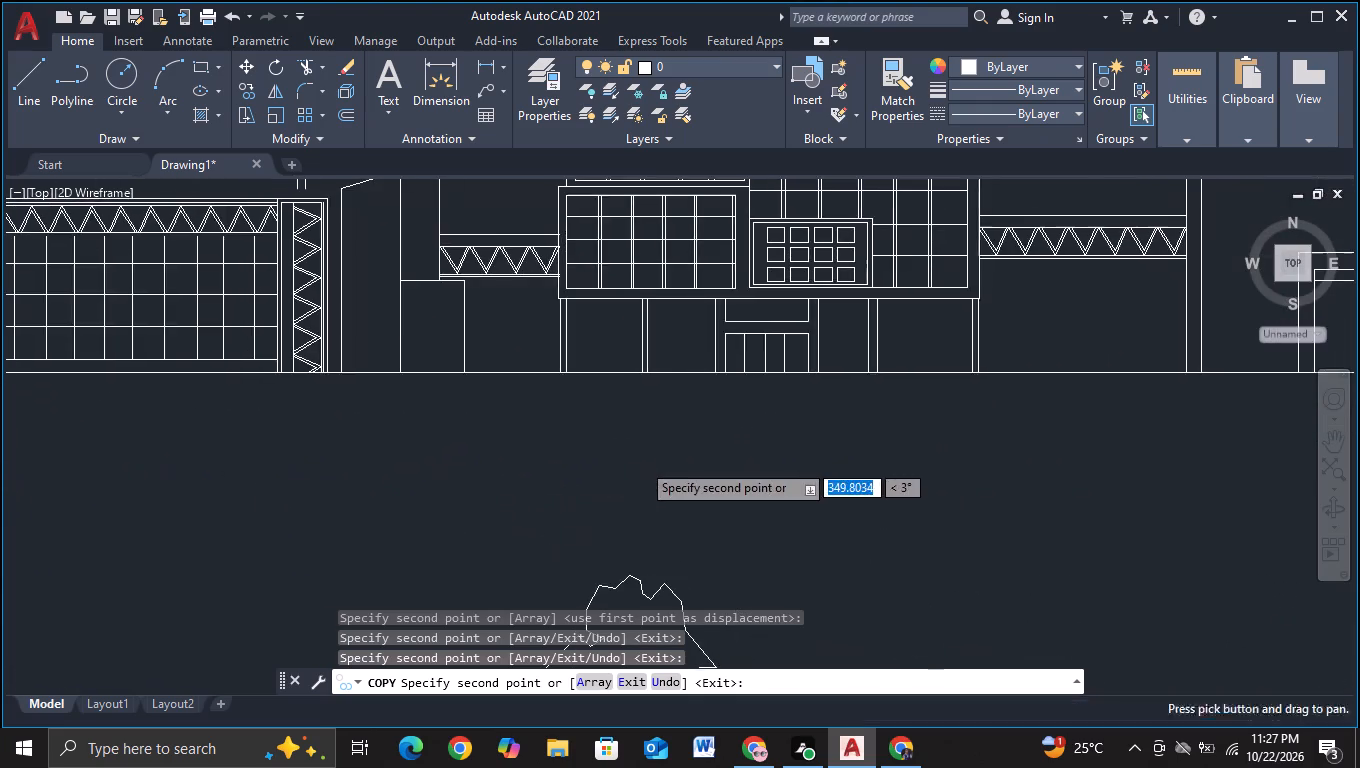
{"action": "middle_click_drag", "start_coordinate": [769, 463], "coordinate": [202, 464]}
{"action": "scroll", "coordinate": [649, 394], "scroll_direction": "down", "scroll_amount": 2}
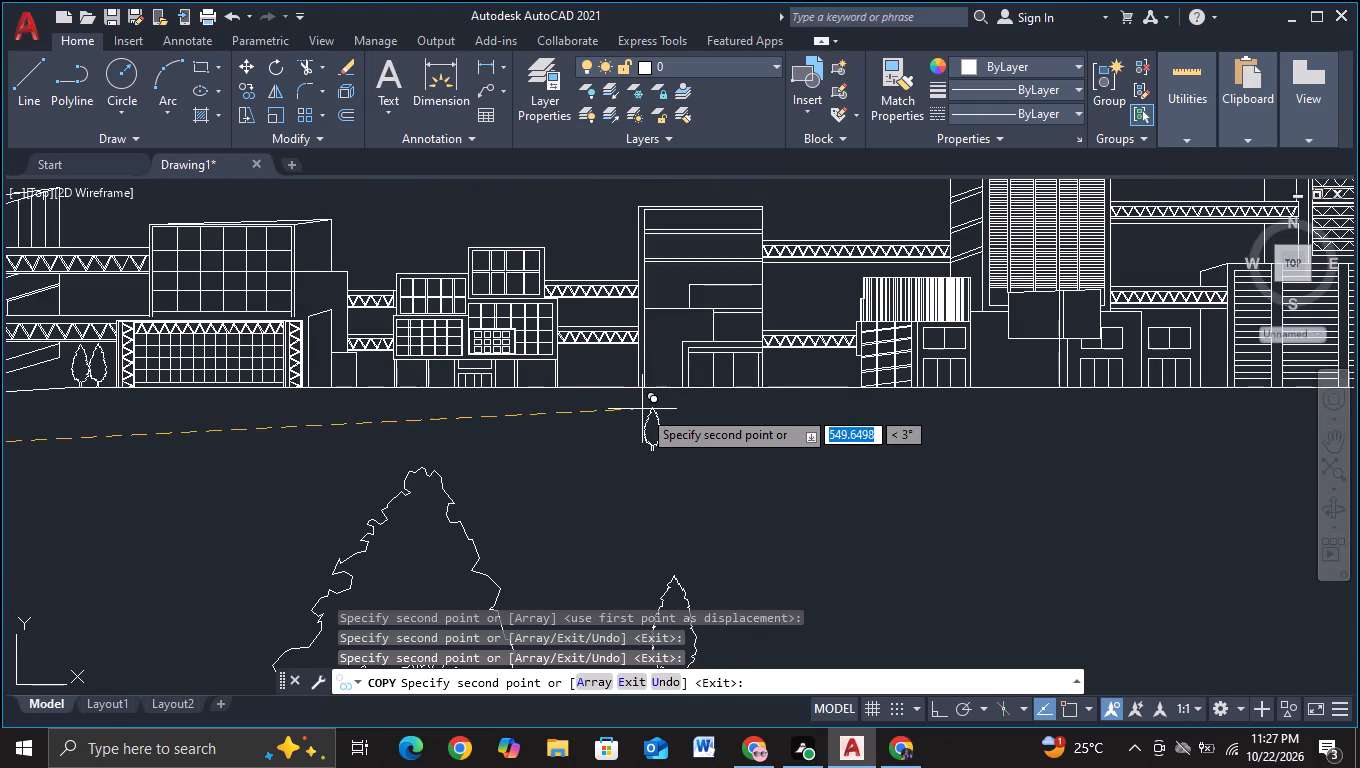
{"action": "middle_click_drag", "start_coordinate": [653, 411], "coordinate": [262, 433]}
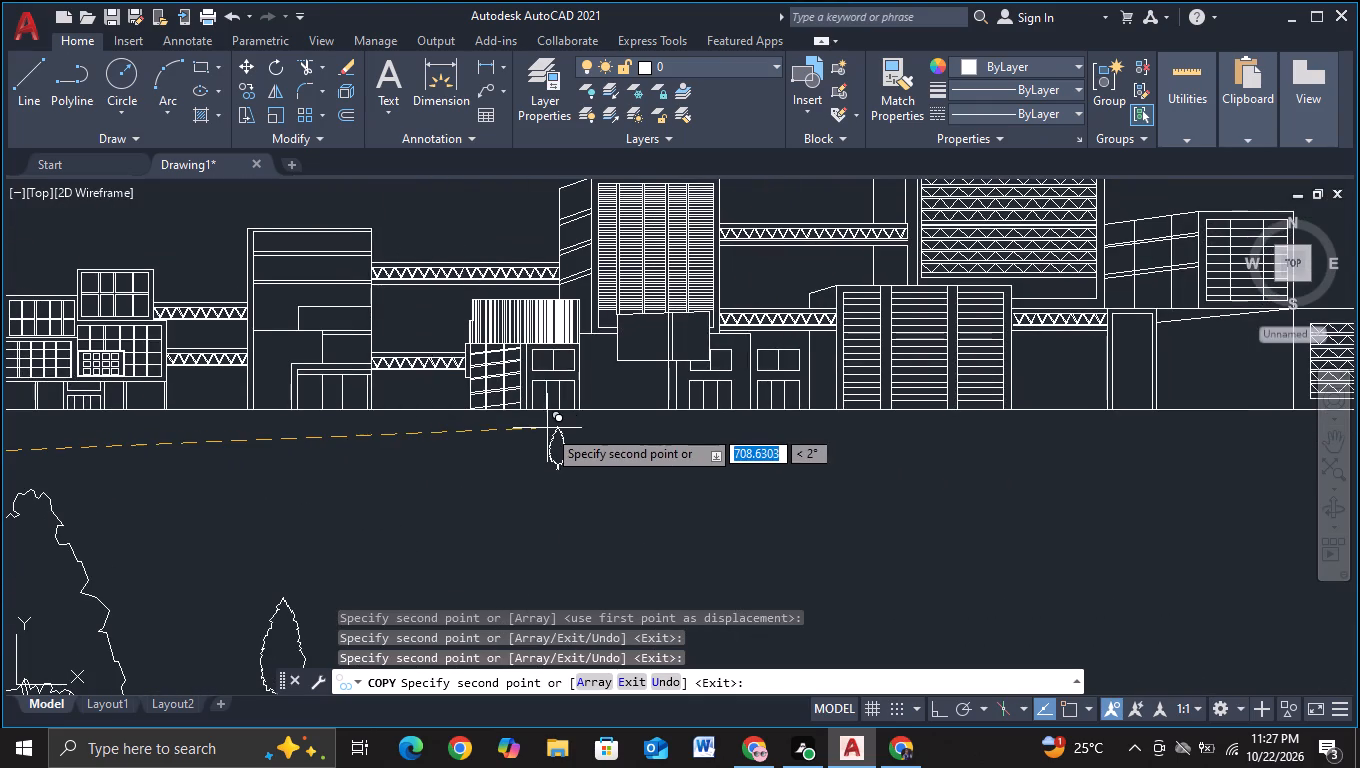
{"action": "middle_click_drag", "start_coordinate": [547, 428], "coordinate": [138, 429]}
{"action": "scroll", "coordinate": [522, 417], "scroll_direction": "up", "scroll_amount": 1}
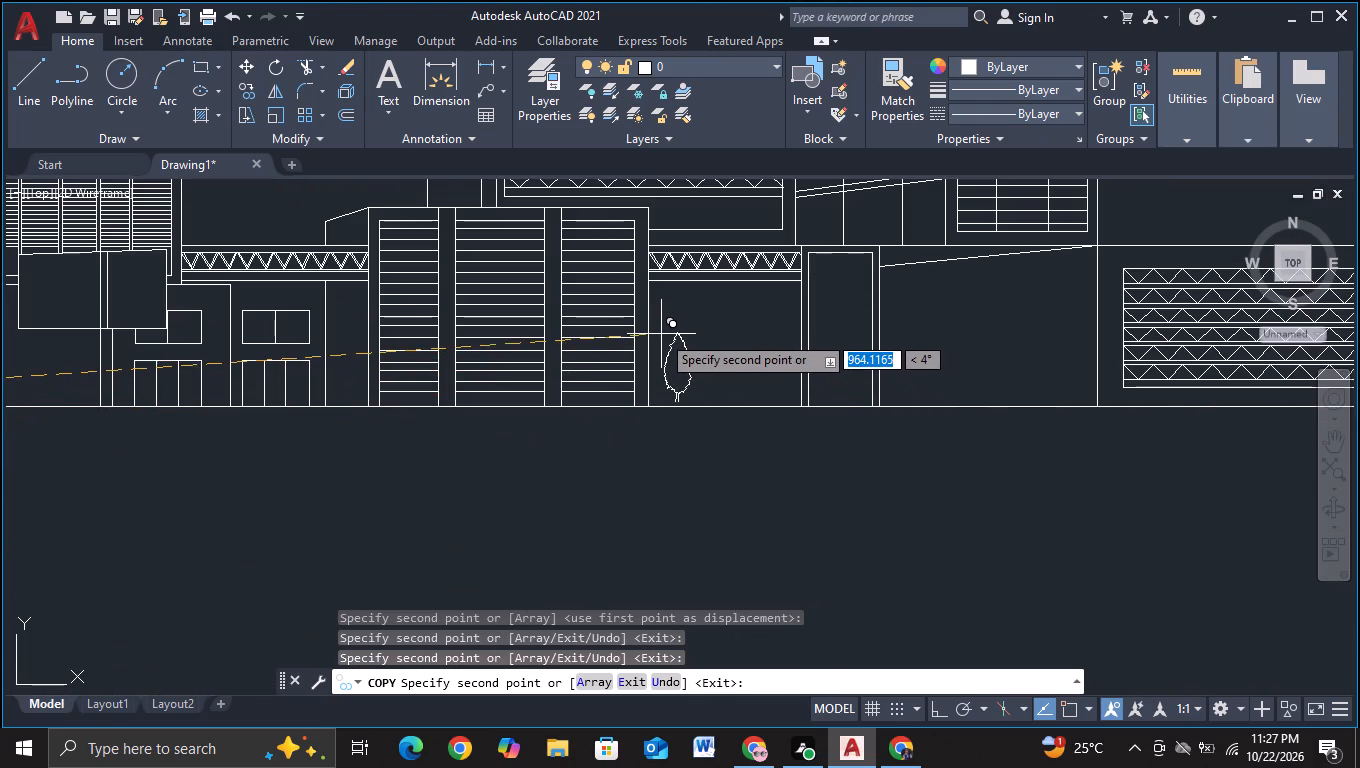
{"action": "left_click", "coordinate": [657, 339]}
{"action": "scroll", "coordinate": [709, 340], "scroll_direction": "up", "scroll_amount": 2}
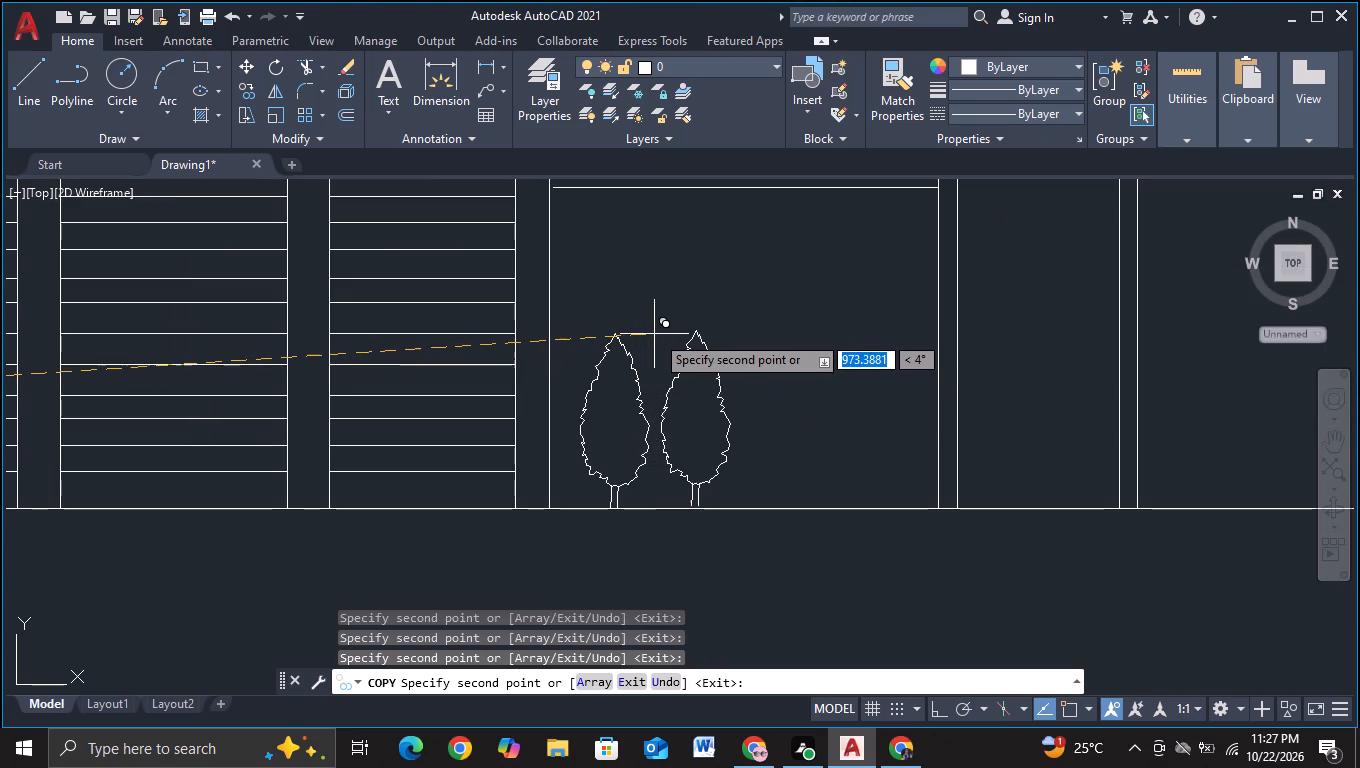
{"action": "left_click", "coordinate": [651, 334]}
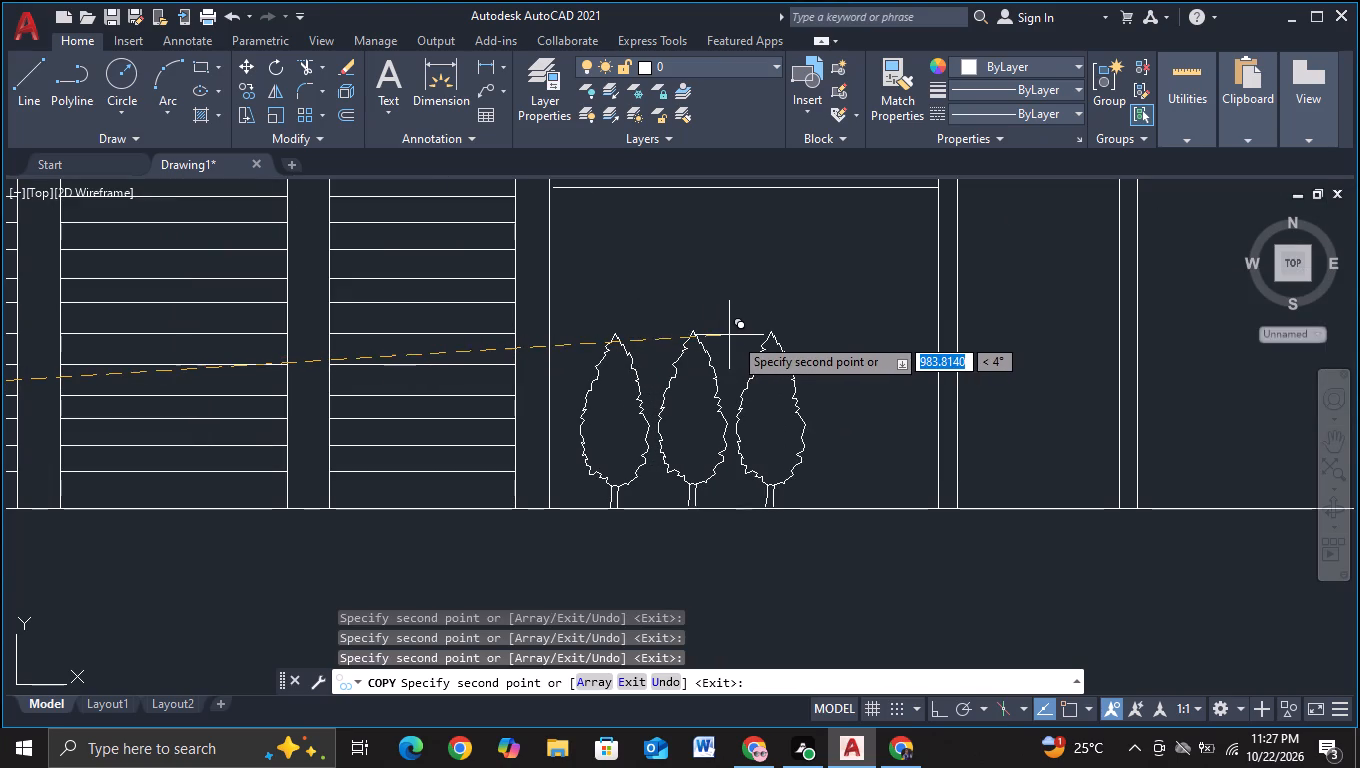
{"action": "left_click", "coordinate": [726, 336]}
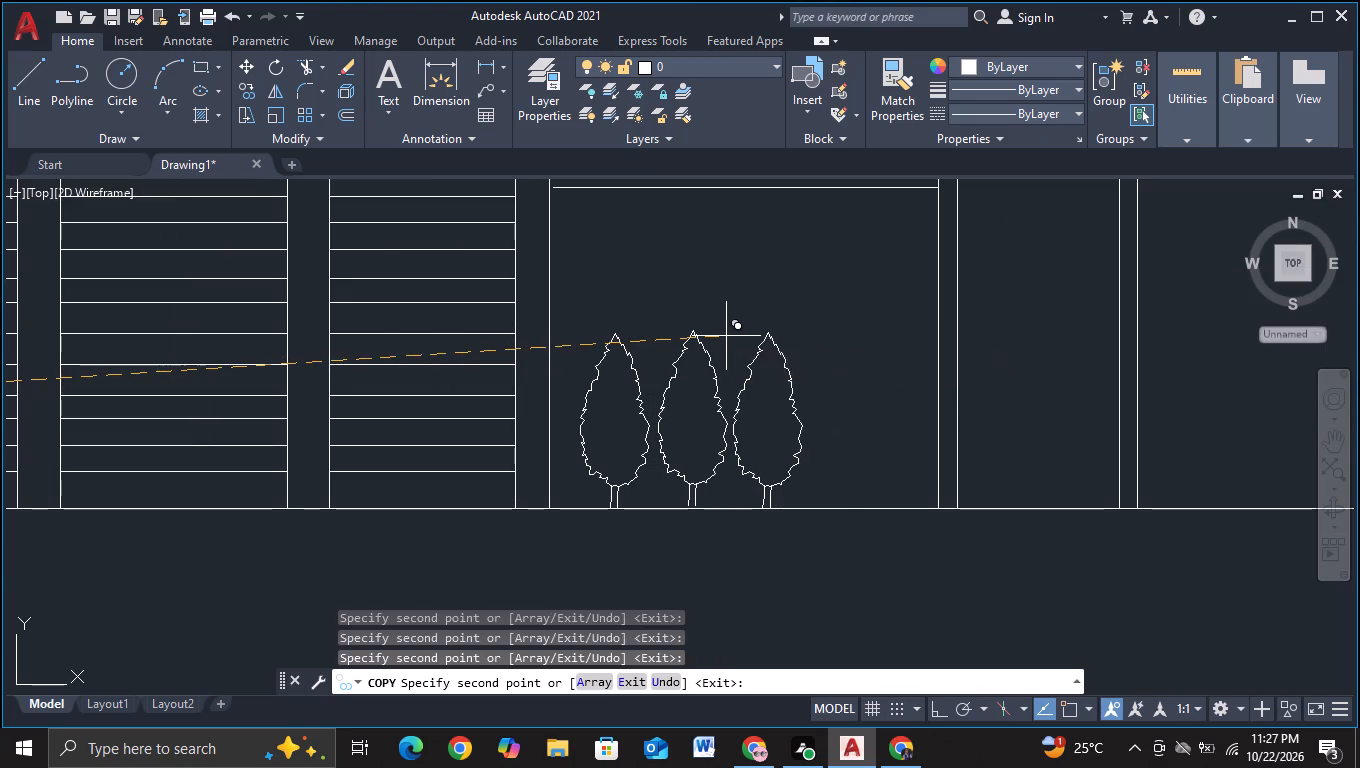
{"action": "left_click", "coordinate": [799, 334]}
Place three tree copies side by side on the ground line just beyond the elevation's rightmost building and end the copying.
{"action": "scroll", "coordinate": [841, 355], "scroll_direction": "down", "scroll_amount": 2}
{"action": "middle_click_drag", "start_coordinate": [890, 429], "coordinate": [118, 448]}
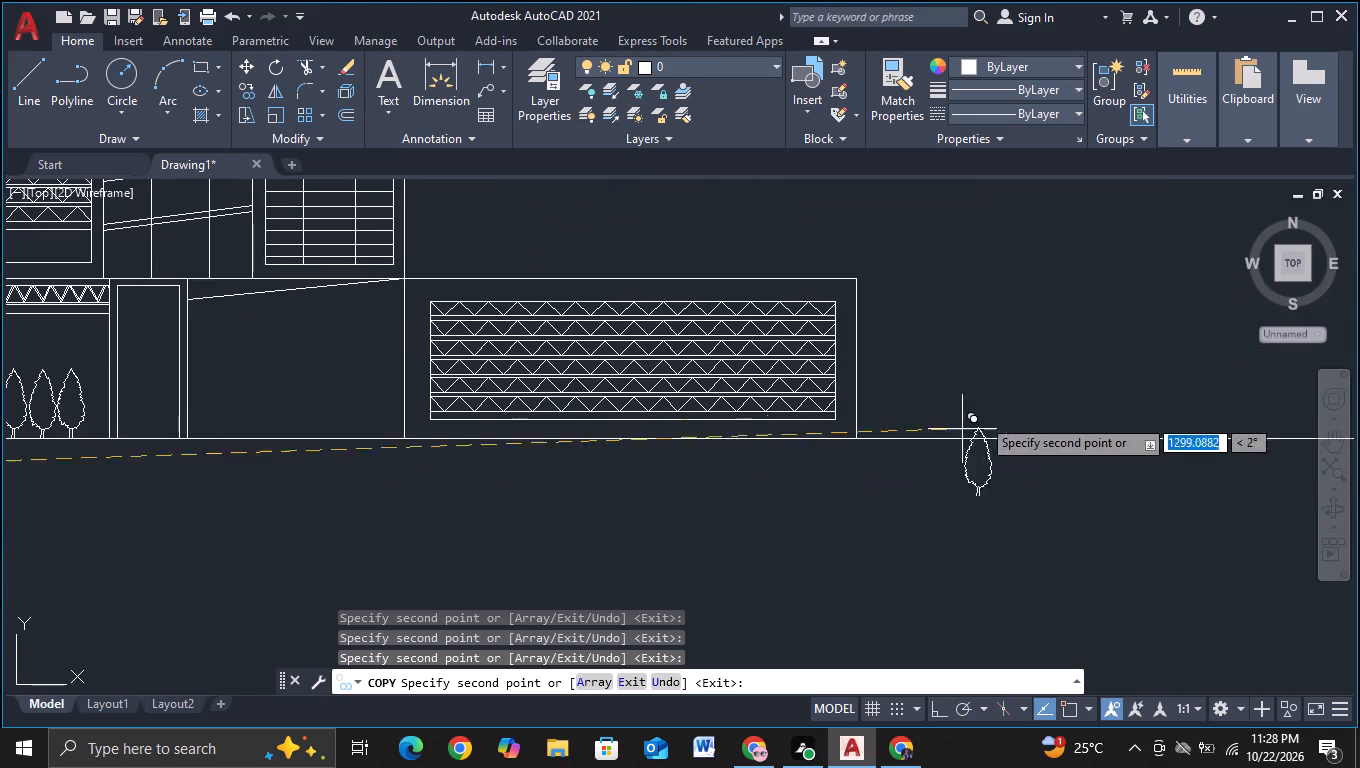
{"action": "left_click", "coordinate": [870, 369]}
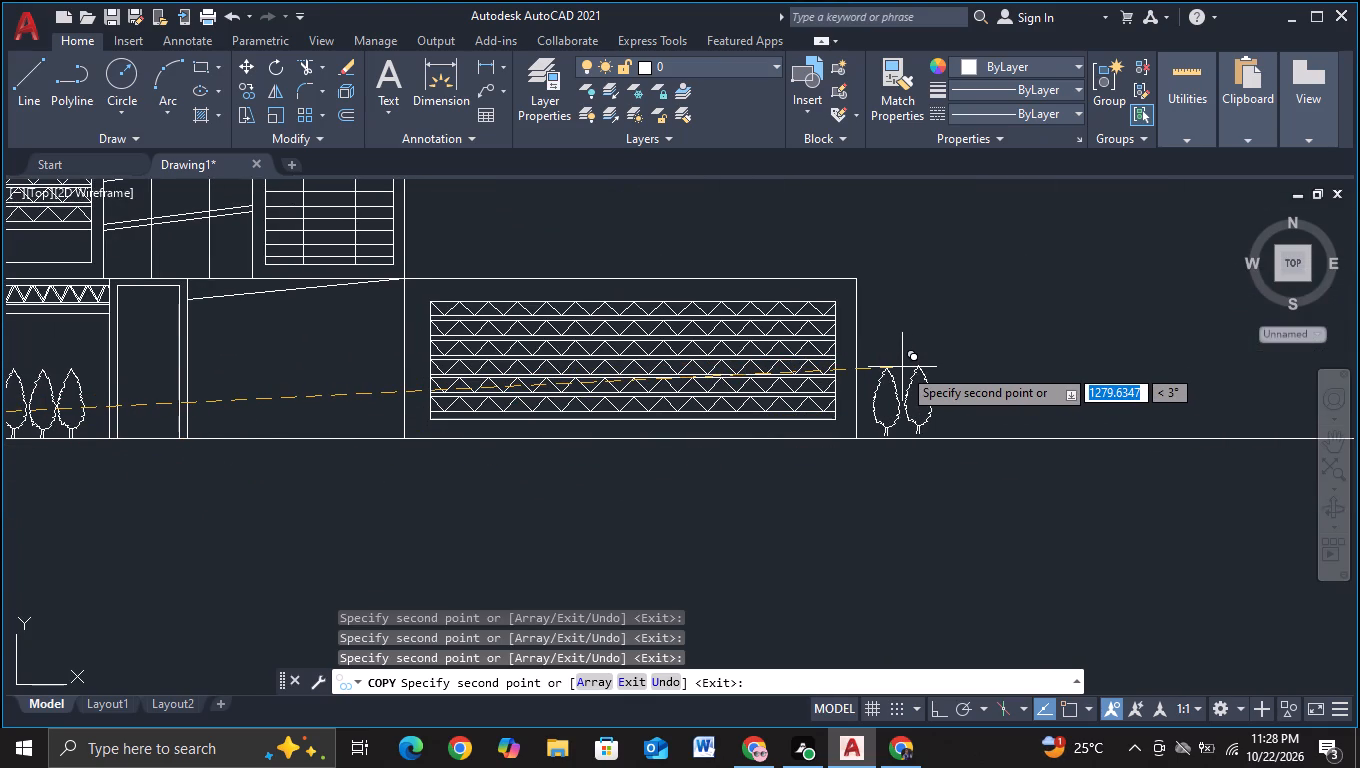
{"action": "scroll", "coordinate": [902, 367], "scroll_direction": "up", "scroll_amount": 2}
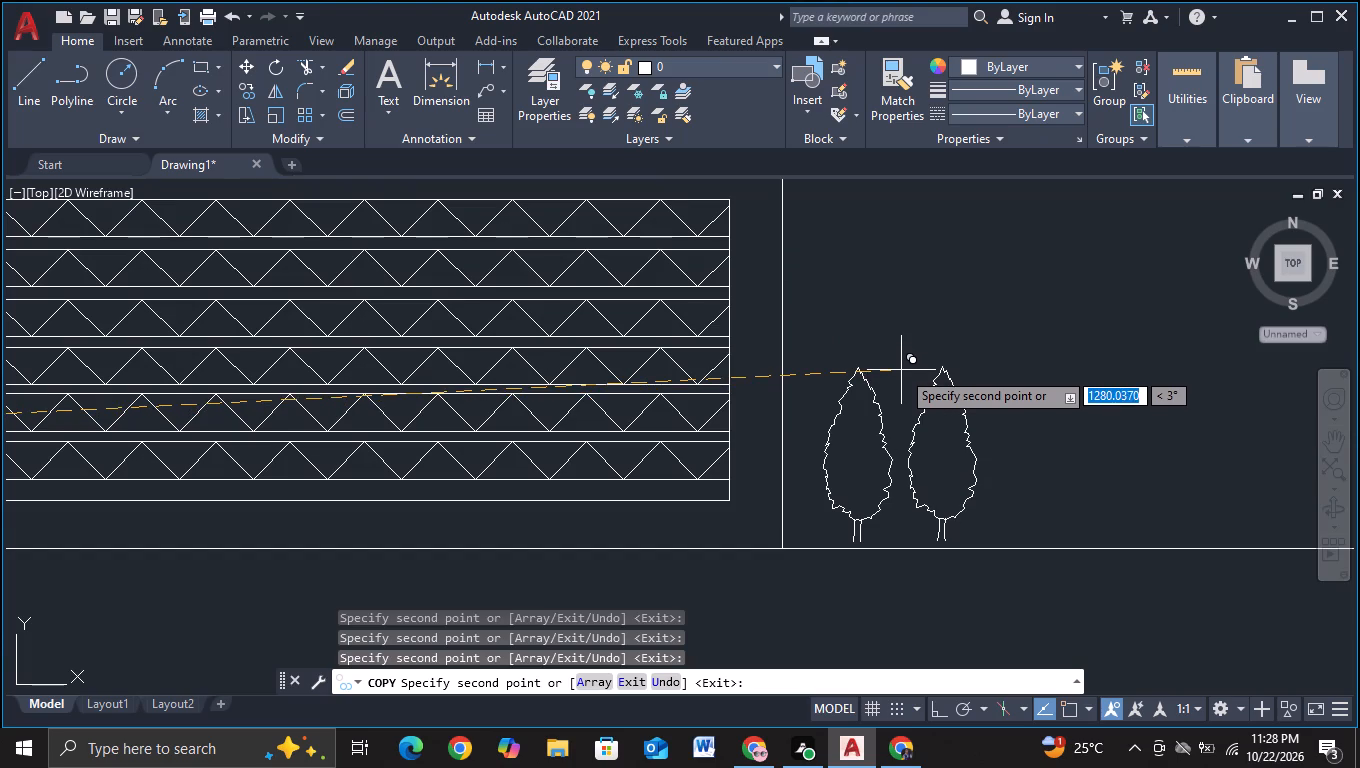
{"action": "left_click", "coordinate": [901, 370]}
{"action": "left_click", "coordinate": [974, 366]}
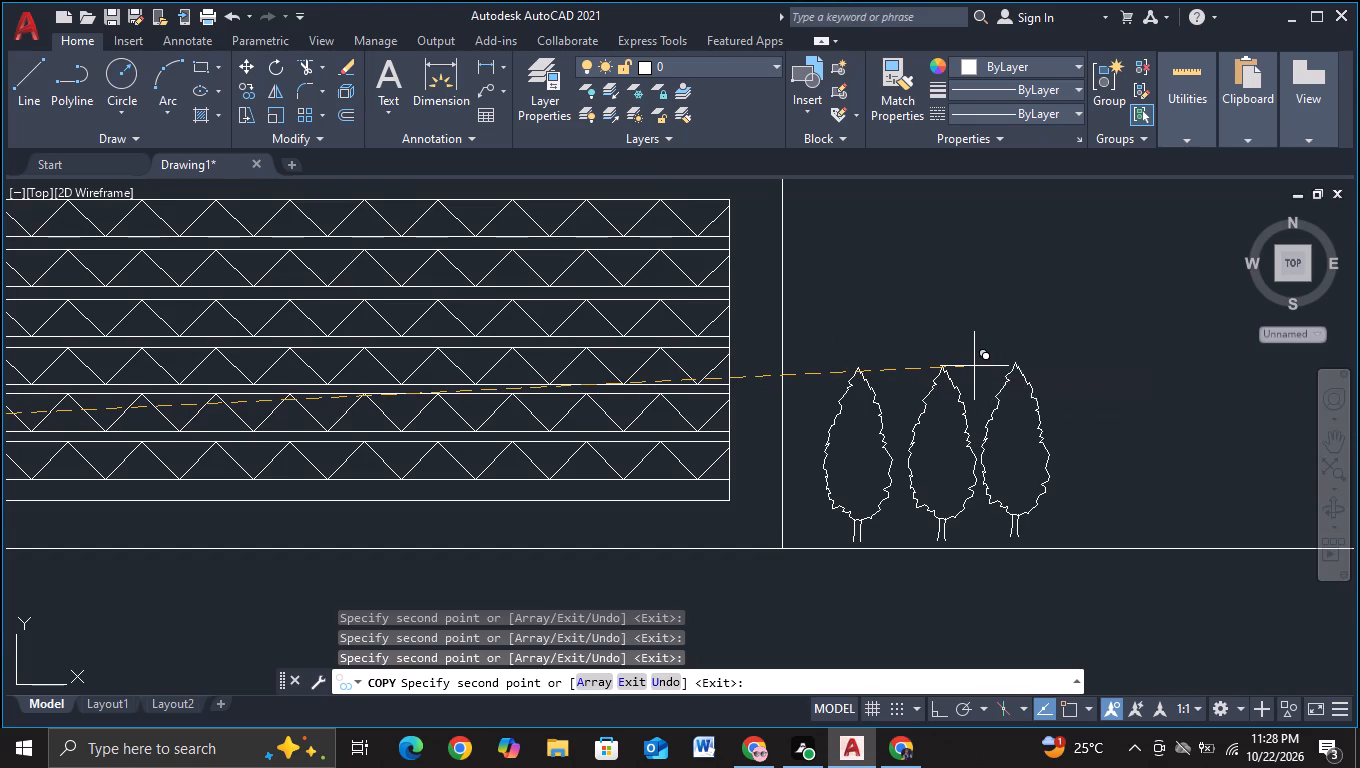
{"action": "key", "text": "Escape"}
Delete the larger source deciduous tree standing beside the big evergreen below the elevation.
{"action": "scroll", "coordinate": [978, 374], "scroll_direction": "down", "scroll_amount": 3}
{"action": "scroll", "coordinate": [961, 477], "scroll_direction": "down", "scroll_amount": 2}
{"action": "middle_click_drag", "start_coordinate": [868, 541], "coordinate": [934, 343]}
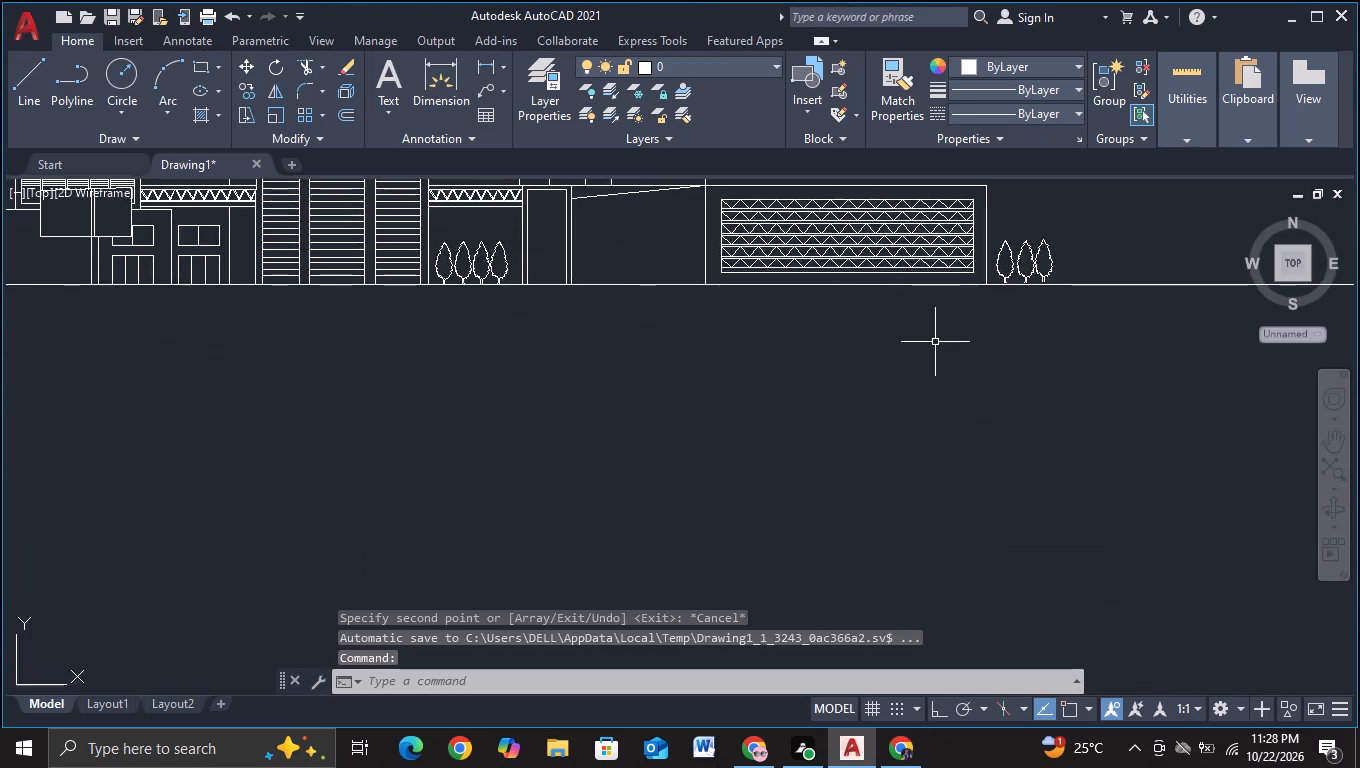
{"action": "scroll", "coordinate": [935, 357], "scroll_direction": "down", "scroll_amount": 2}
{"action": "middle_click_drag", "start_coordinate": [740, 464], "coordinate": [862, 426]}
{"action": "left_click_drag", "start_coordinate": [572, 347], "coordinate": [667, 391]}
{"action": "key", "text": "Delete"}
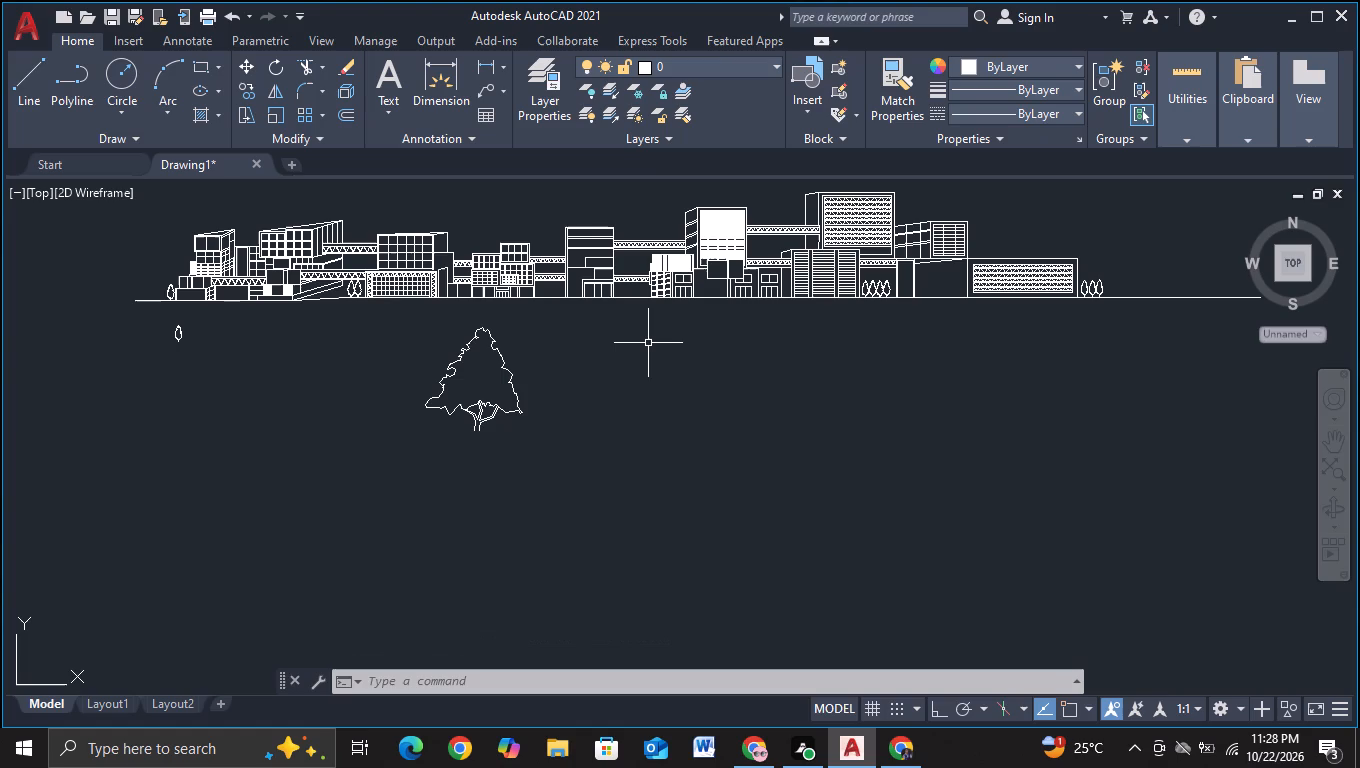
{"action": "key", "text": "Escape"}
Scale the large Type 3 Evergreen (Elevation) tree below the elevation down to about half its size.
{"action": "left_click", "coordinate": [512, 412]}
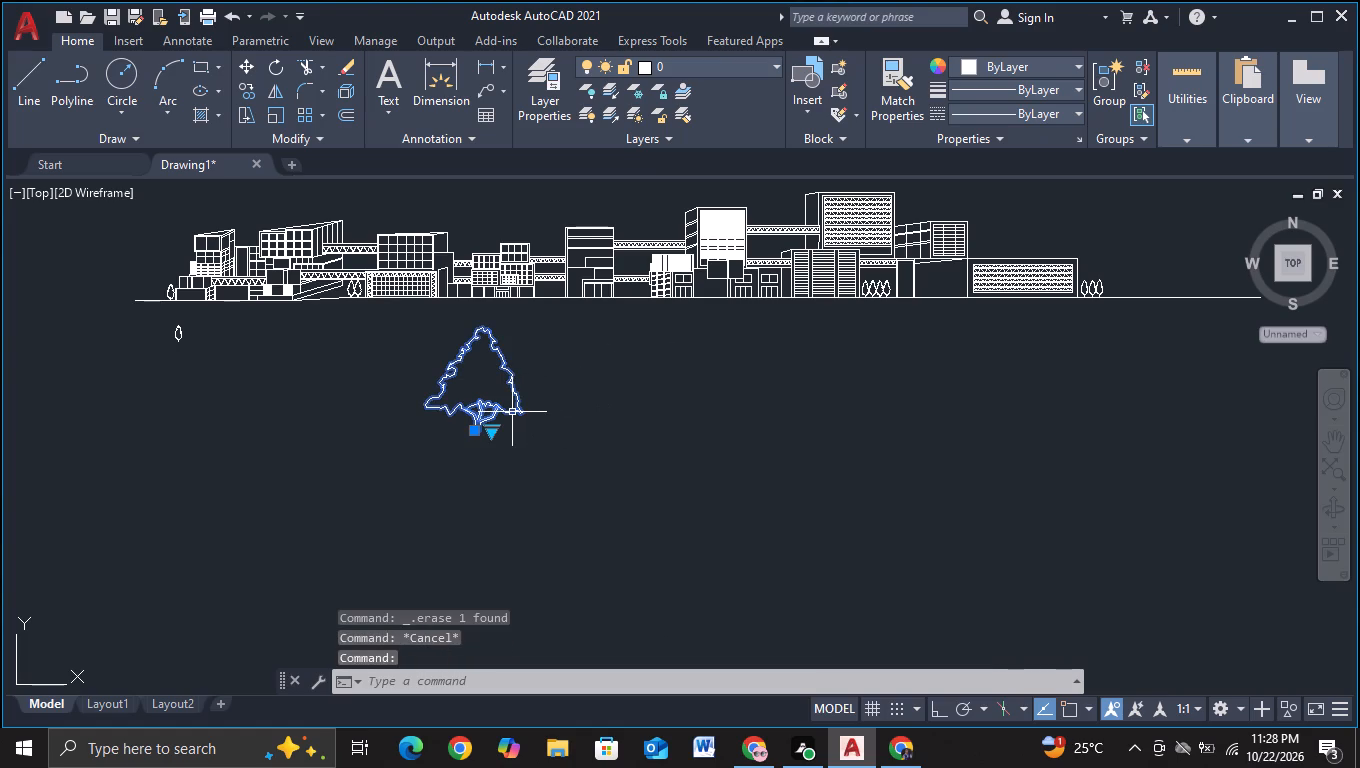
{"action": "left_click", "coordinate": [488, 434]}
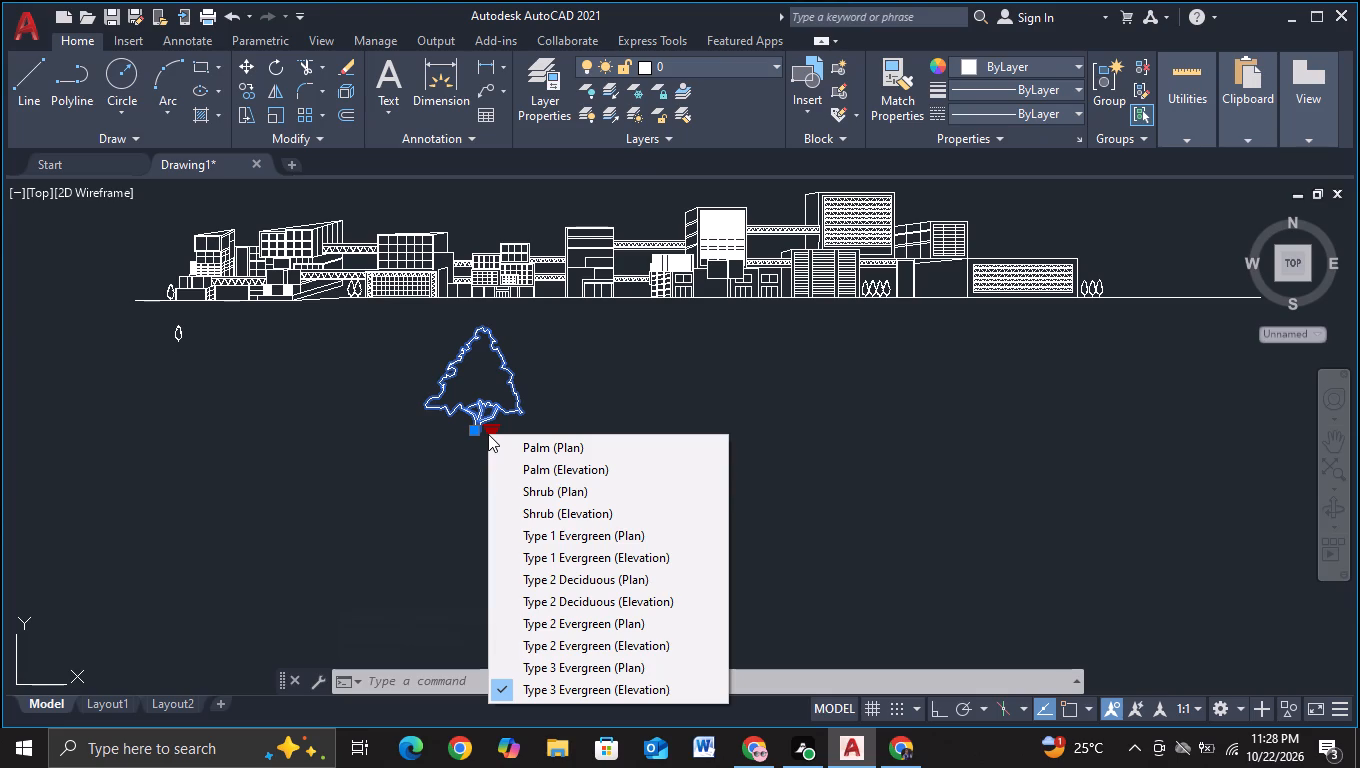
{"action": "key", "text": "Escape"}
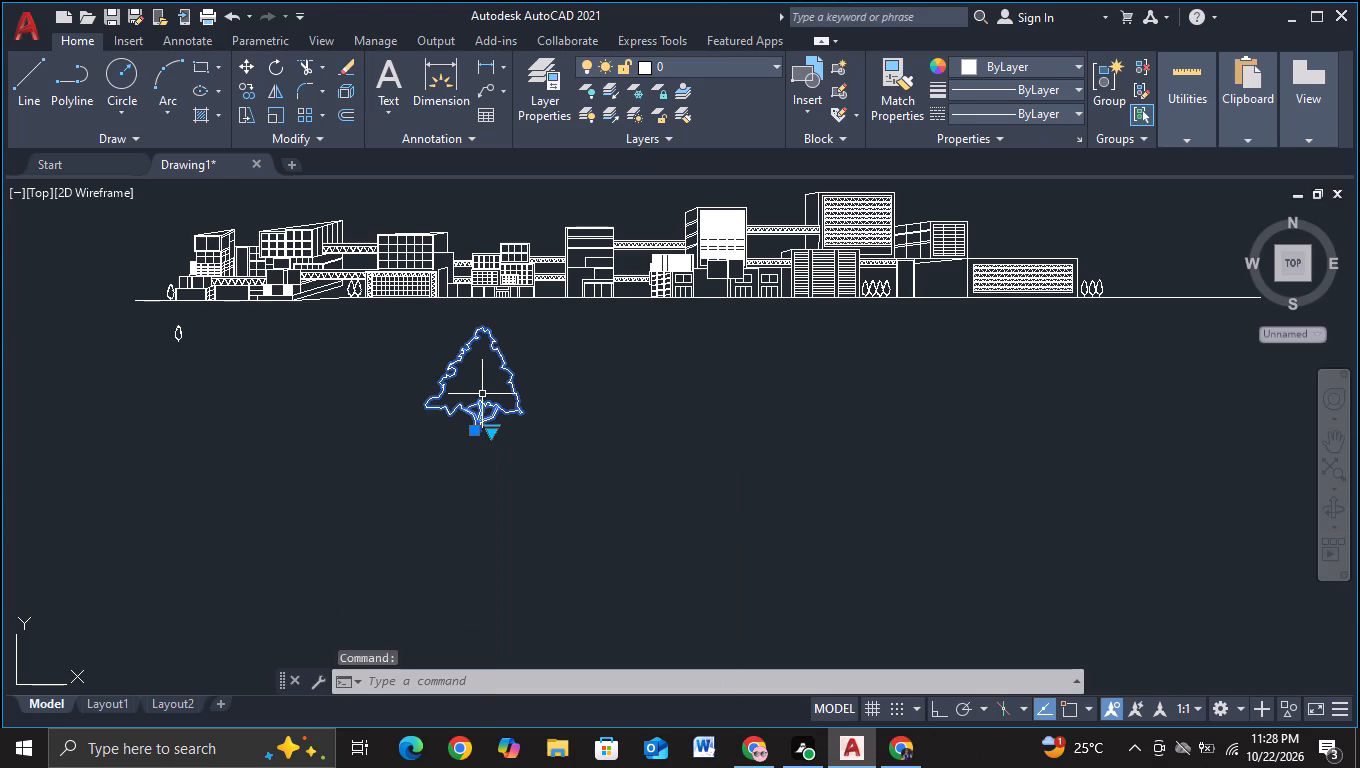
{"action": "key", "text": "s"}
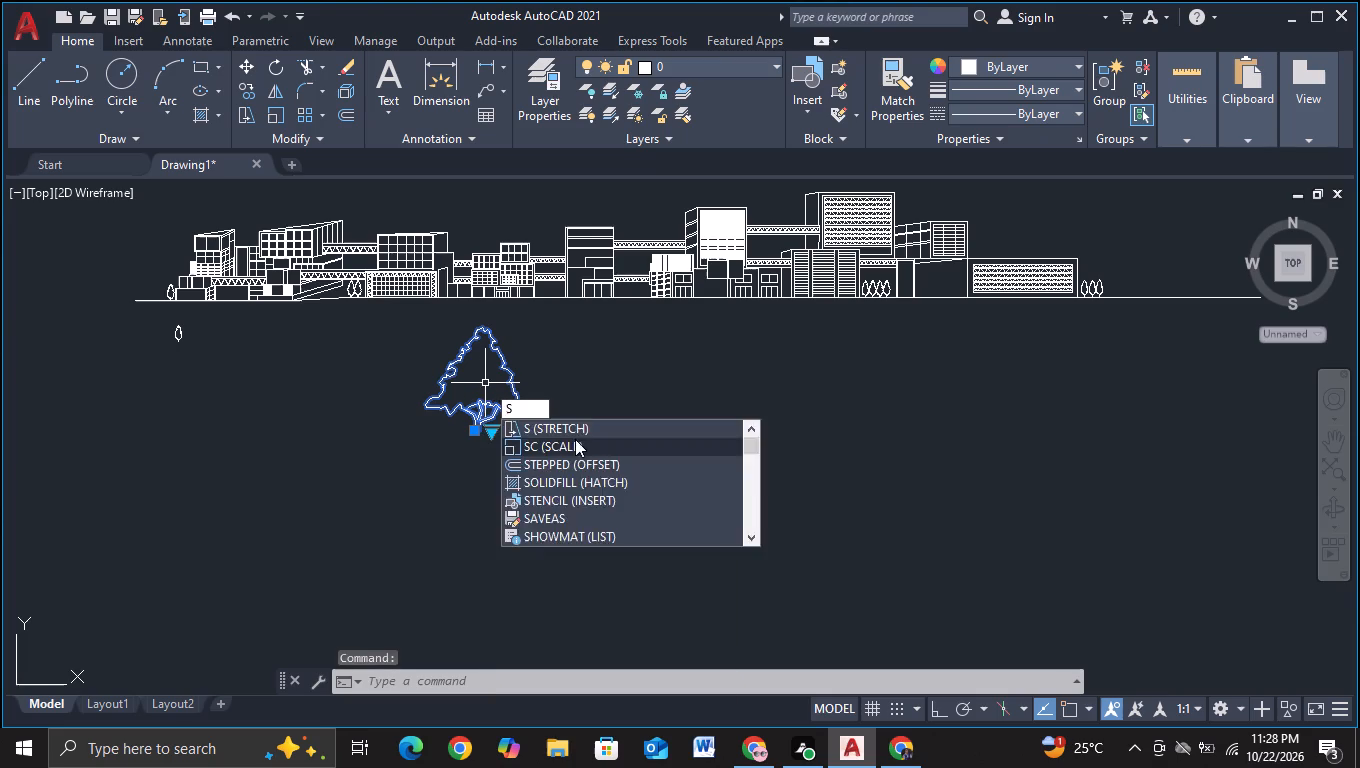
{"action": "left_click", "coordinate": [576, 439]}
{"action": "left_click", "coordinate": [534, 398]}
{"action": "left_click", "coordinate": [569, 431]}
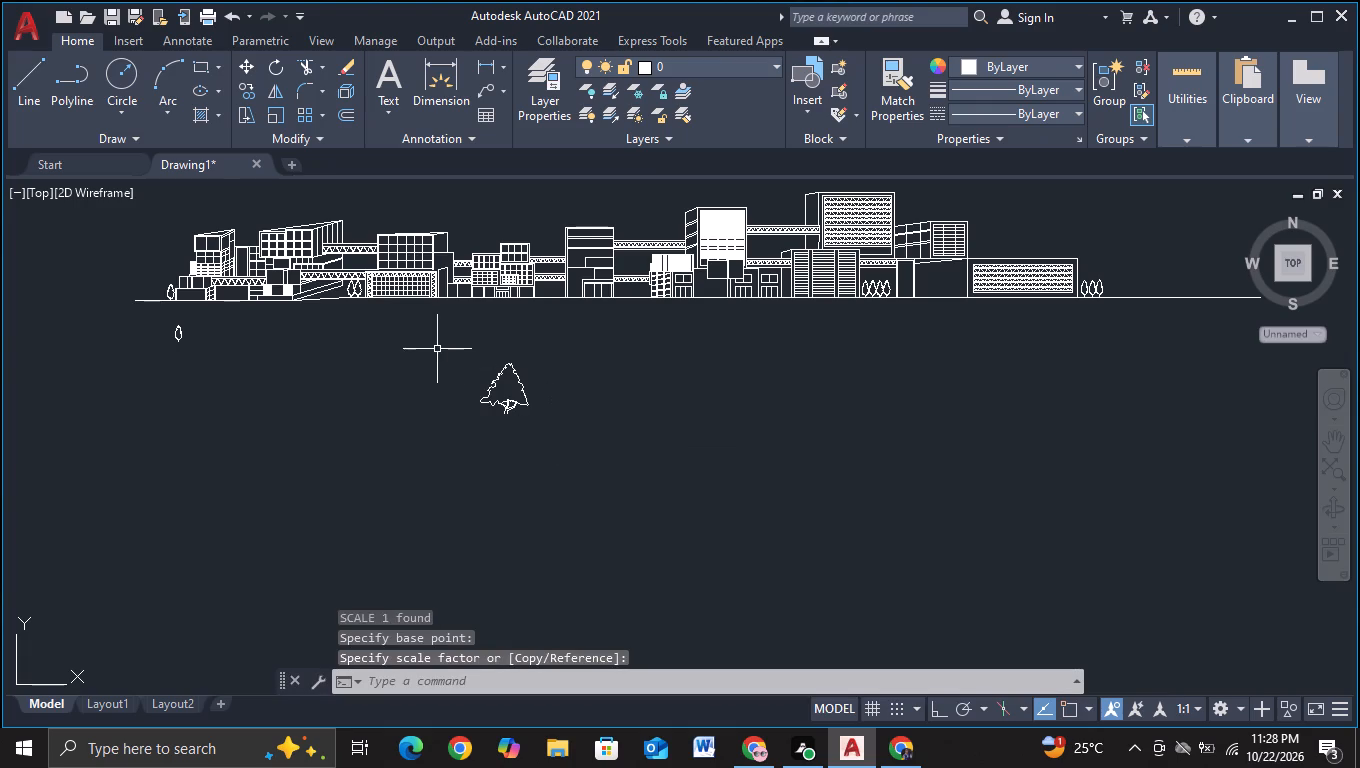
Scale the evergreen tree down again to about a third of its size.
{"action": "left_click", "coordinate": [525, 398]}
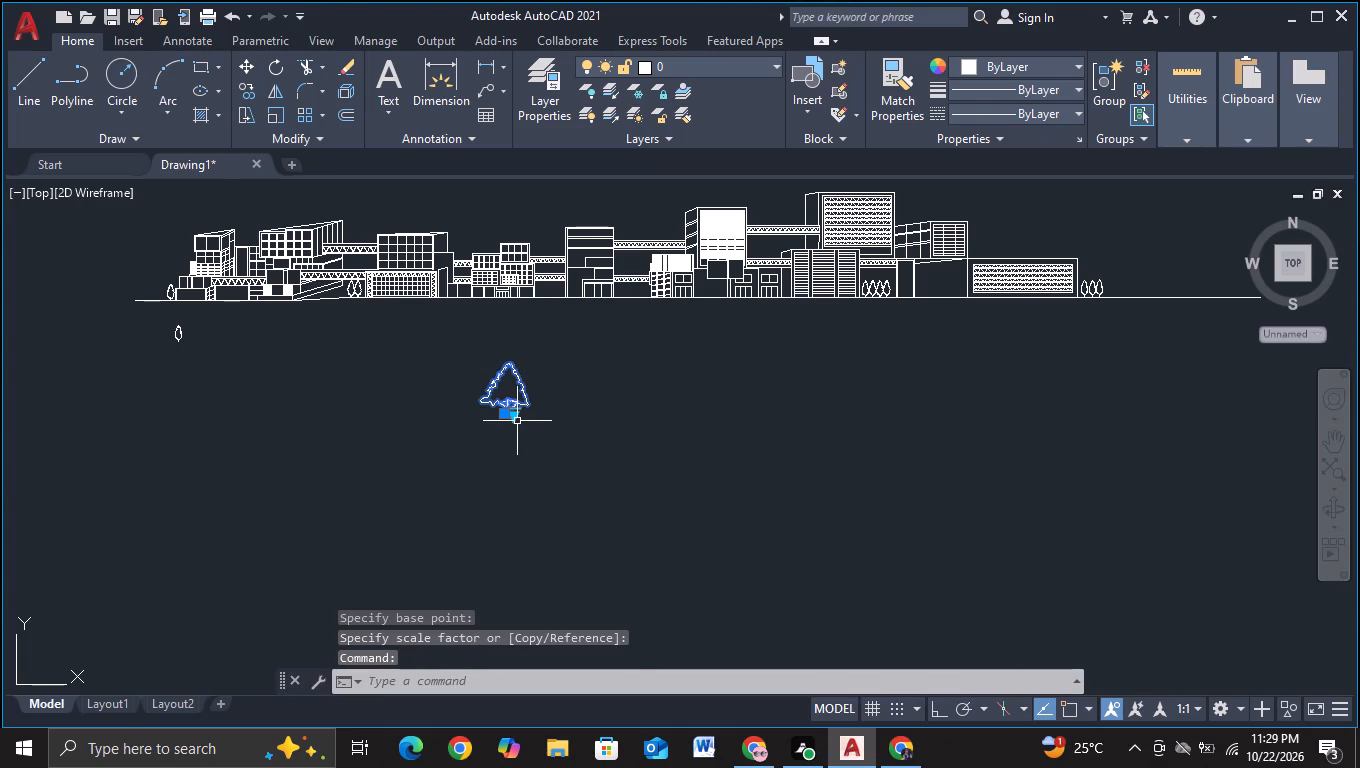
{"action": "key", "text": "s"}
{"action": "left_click", "coordinate": [587, 488]}
{"action": "left_click", "coordinate": [565, 449]}
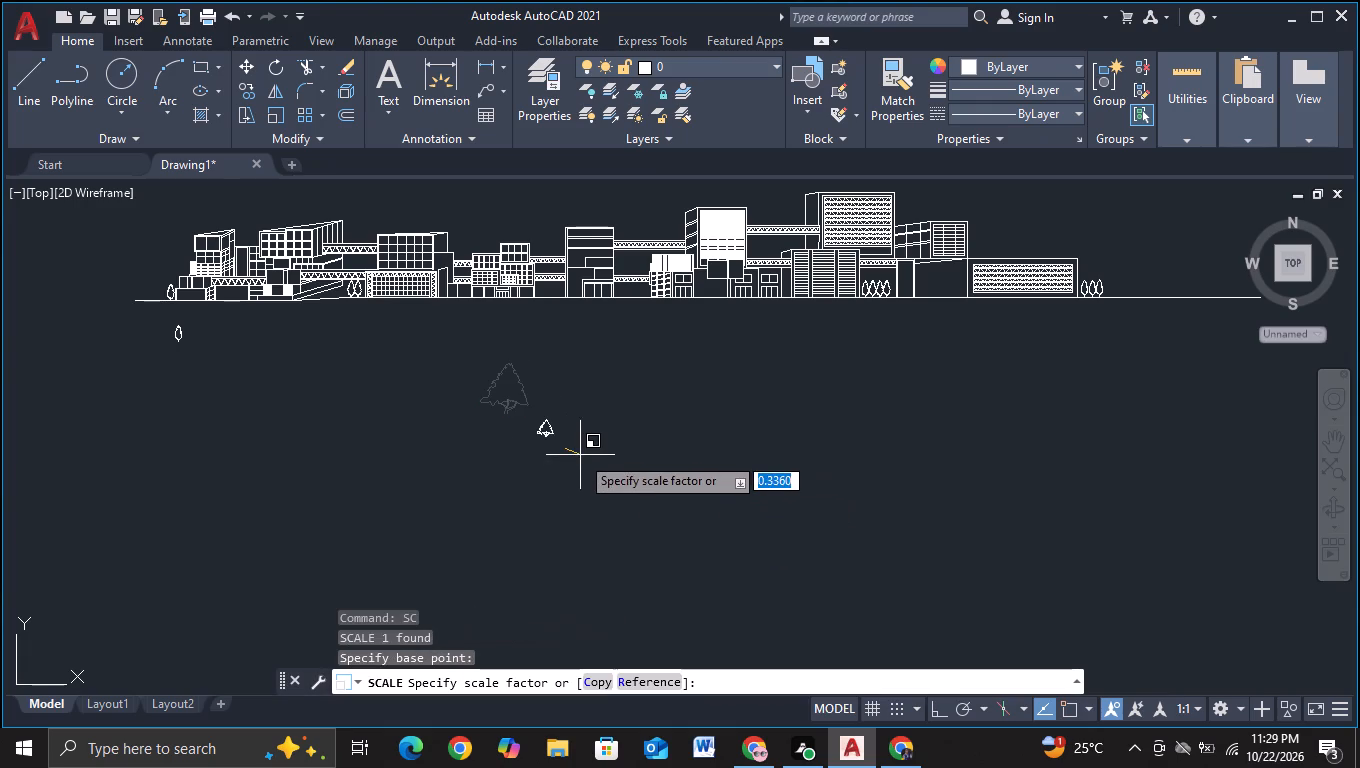
{"action": "left_click", "coordinate": [580, 455]}
Copy the reduced evergreen to just below the ground line, under the gap beside the stacked-box glazed building with the small square windows.
{"action": "left_click_drag", "start_coordinate": [503, 411], "coordinate": [498, 366]}
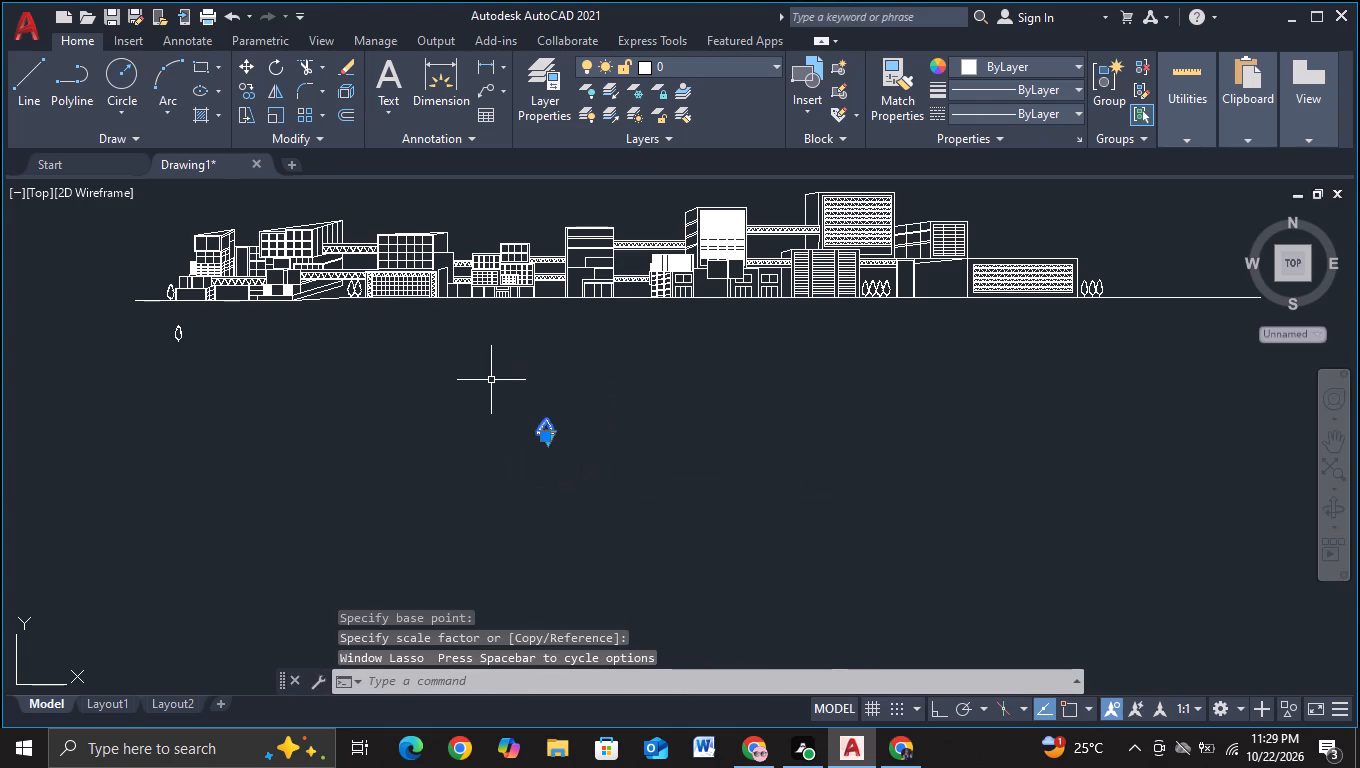
{"action": "key", "text": "c"}
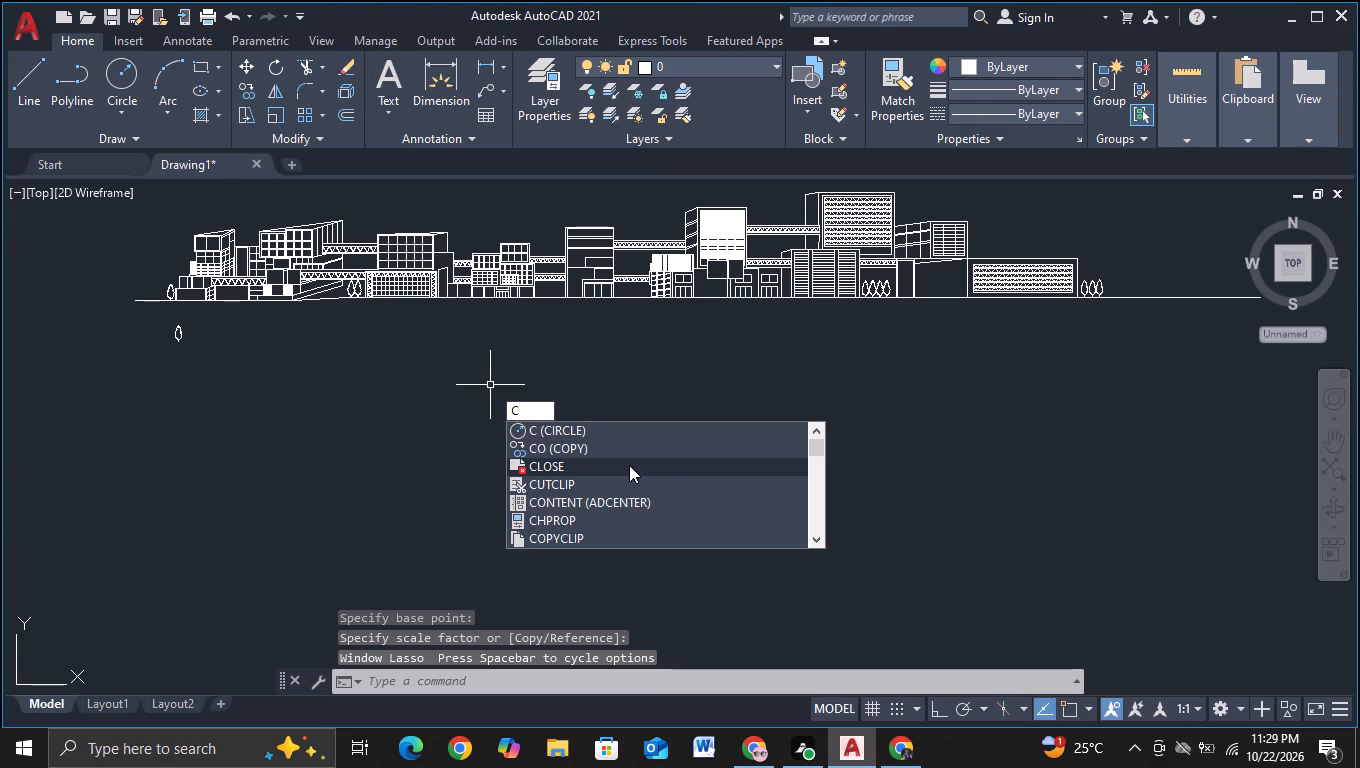
{"action": "left_click", "coordinate": [626, 453]}
{"action": "left_click", "coordinate": [554, 423]}
{"action": "scroll", "coordinate": [404, 319], "scroll_direction": "up", "scroll_amount": 2}
{"action": "middle_click_drag", "start_coordinate": [406, 321], "coordinate": [432, 366]}
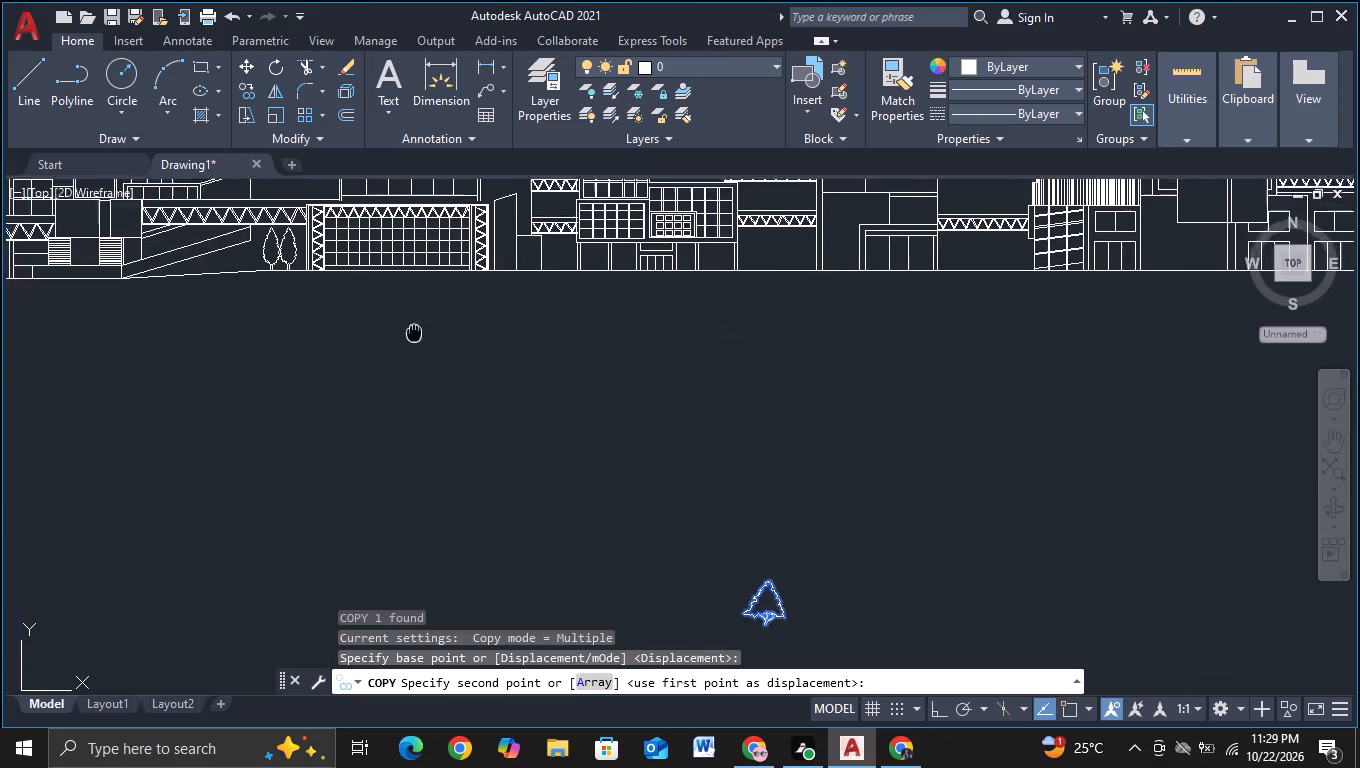
{"action": "middle_click_drag", "start_coordinate": [432, 366], "coordinate": [484, 514]}
{"action": "scroll", "coordinate": [494, 492], "scroll_direction": "up", "scroll_amount": 2}
{"action": "middle_click_drag", "start_coordinate": [658, 441], "coordinate": [328, 517]}
{"action": "middle_click_drag", "start_coordinate": [1022, 495], "coordinate": [796, 492]}
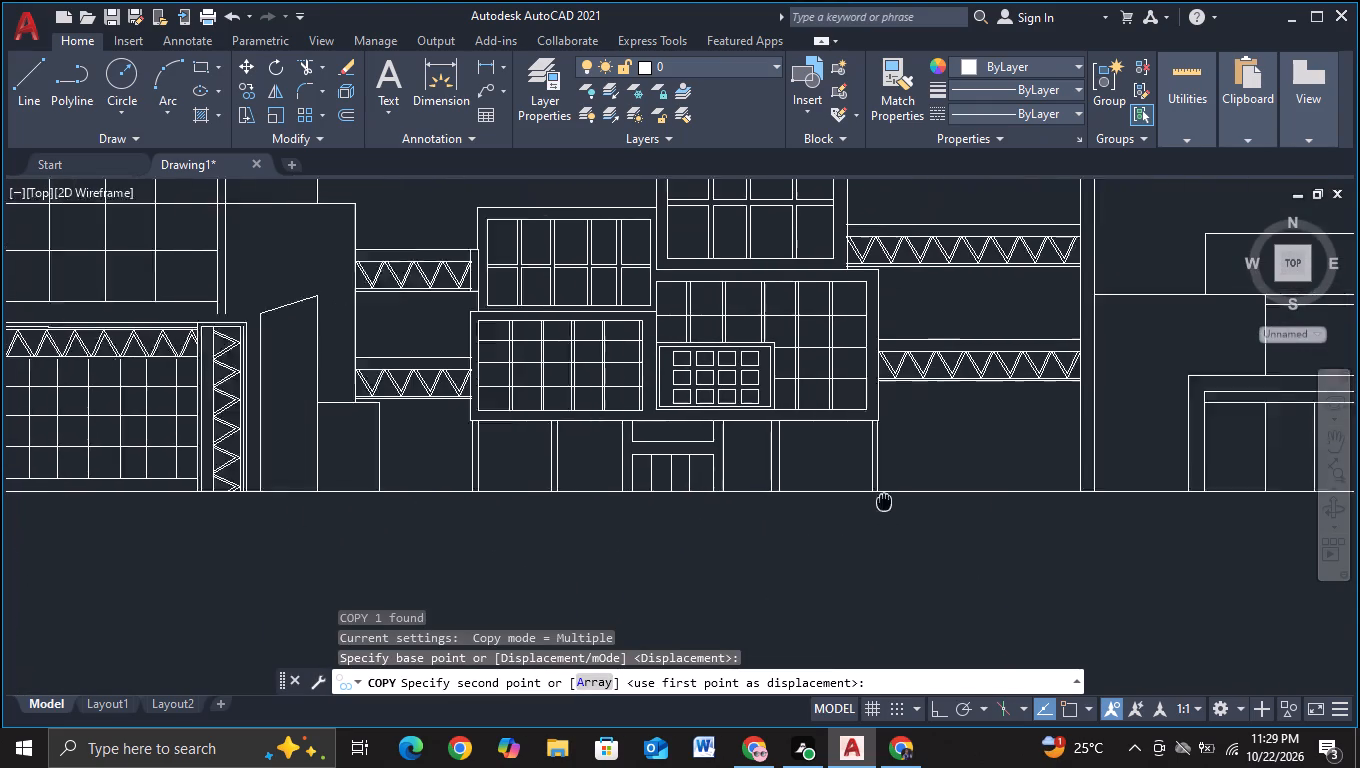
{"action": "middle_click_drag", "start_coordinate": [796, 492], "coordinate": [729, 479]}
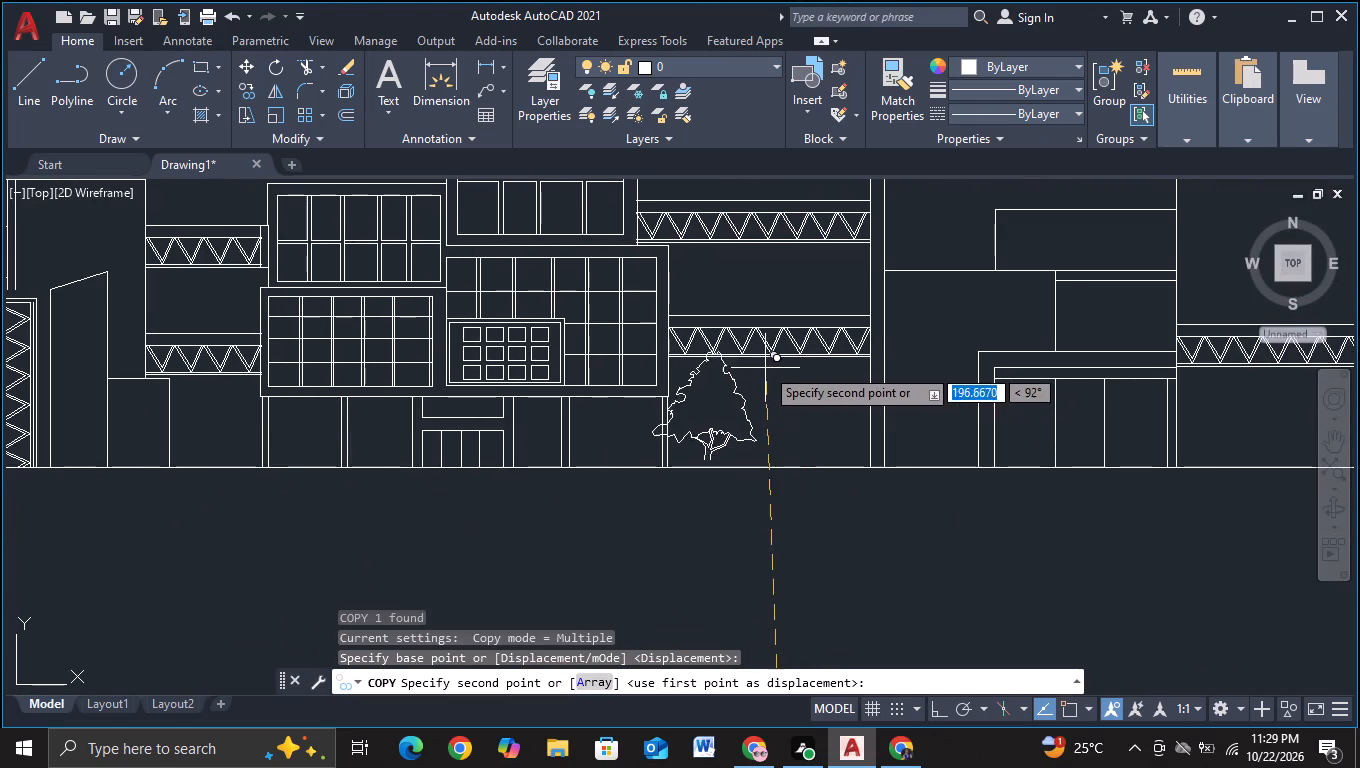
{"action": "left_click", "coordinate": [793, 512]}
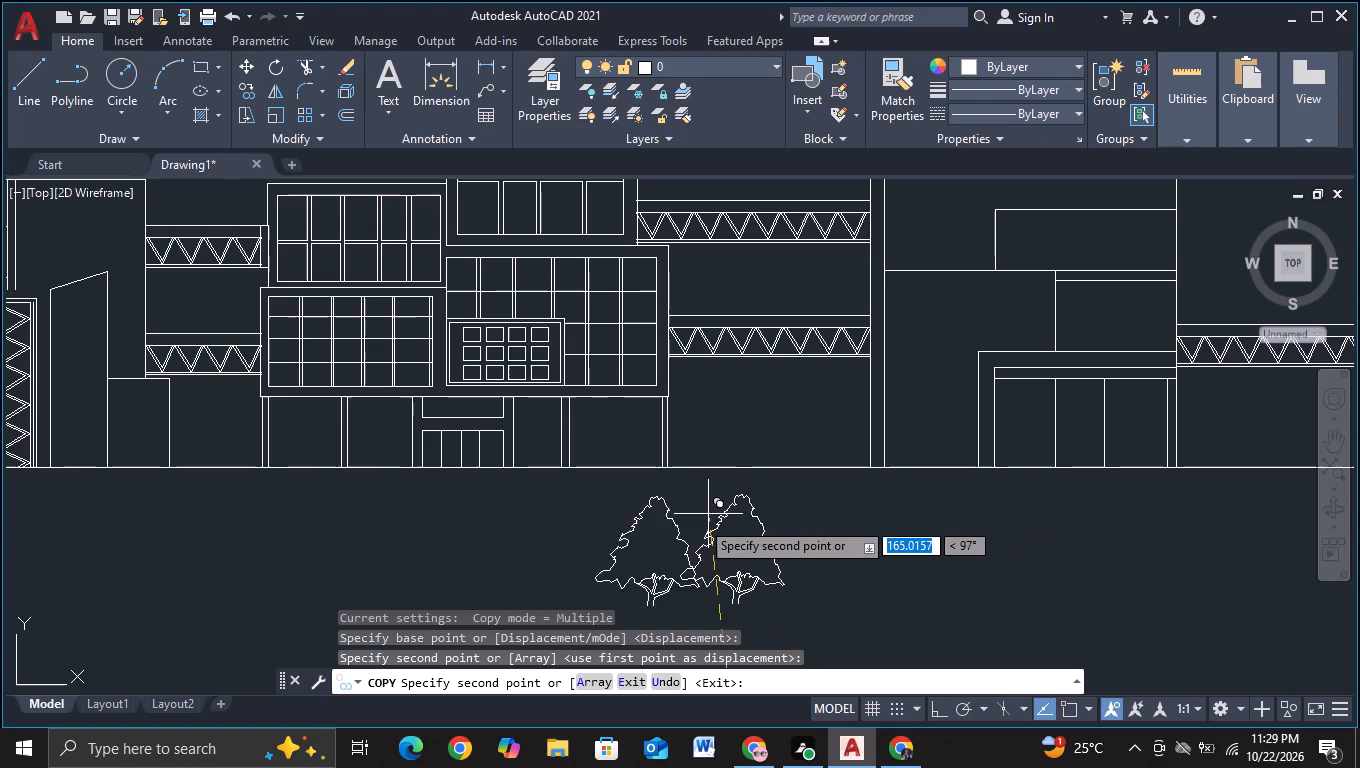
{"action": "key", "text": "grave"}
{"action": "key", "text": "Escape"}
{"action": "key", "text": "Escape"}
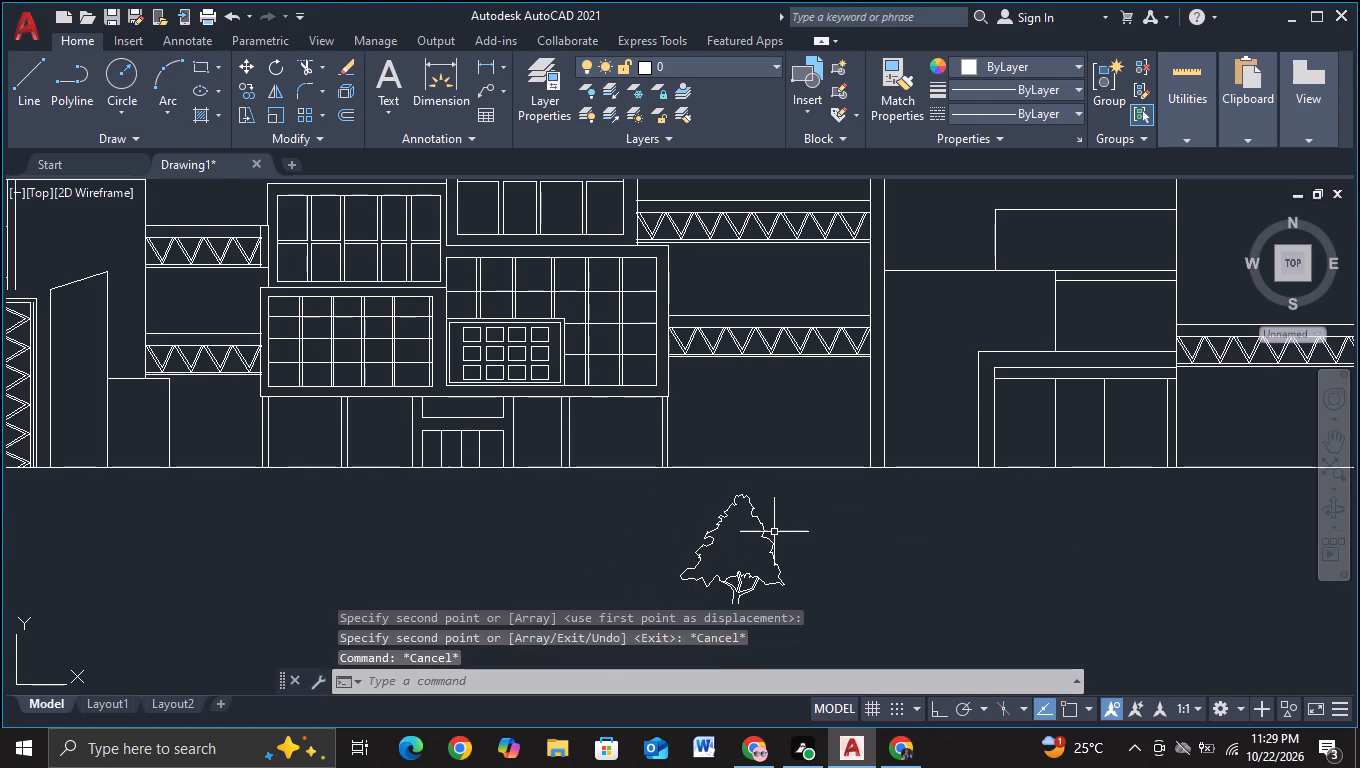
Scale the evergreen copy just below the ground line down by a factor of about 0.5.
{"action": "left_click", "coordinate": [772, 539]}
{"action": "key", "text": "s"}
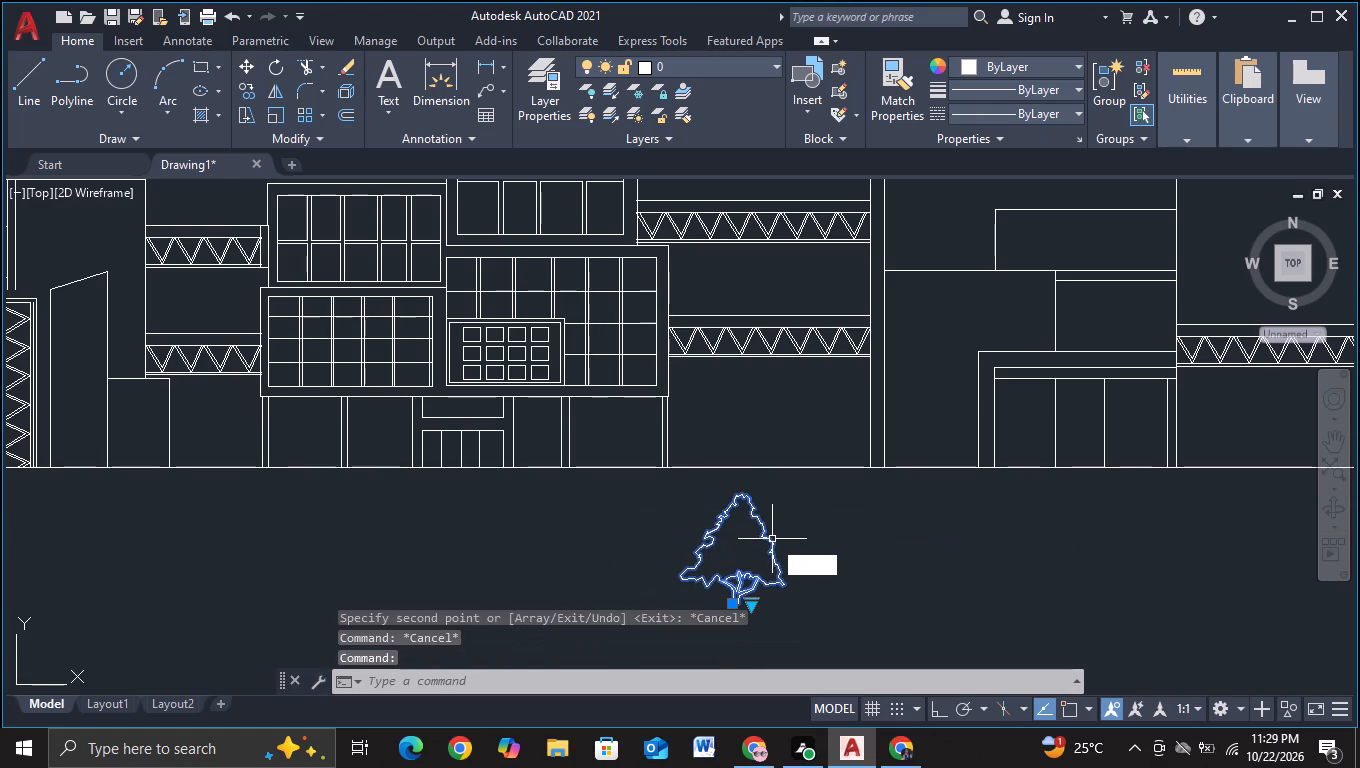
{"action": "left_click", "coordinate": [854, 599]}
{"action": "left_click", "coordinate": [828, 548]}
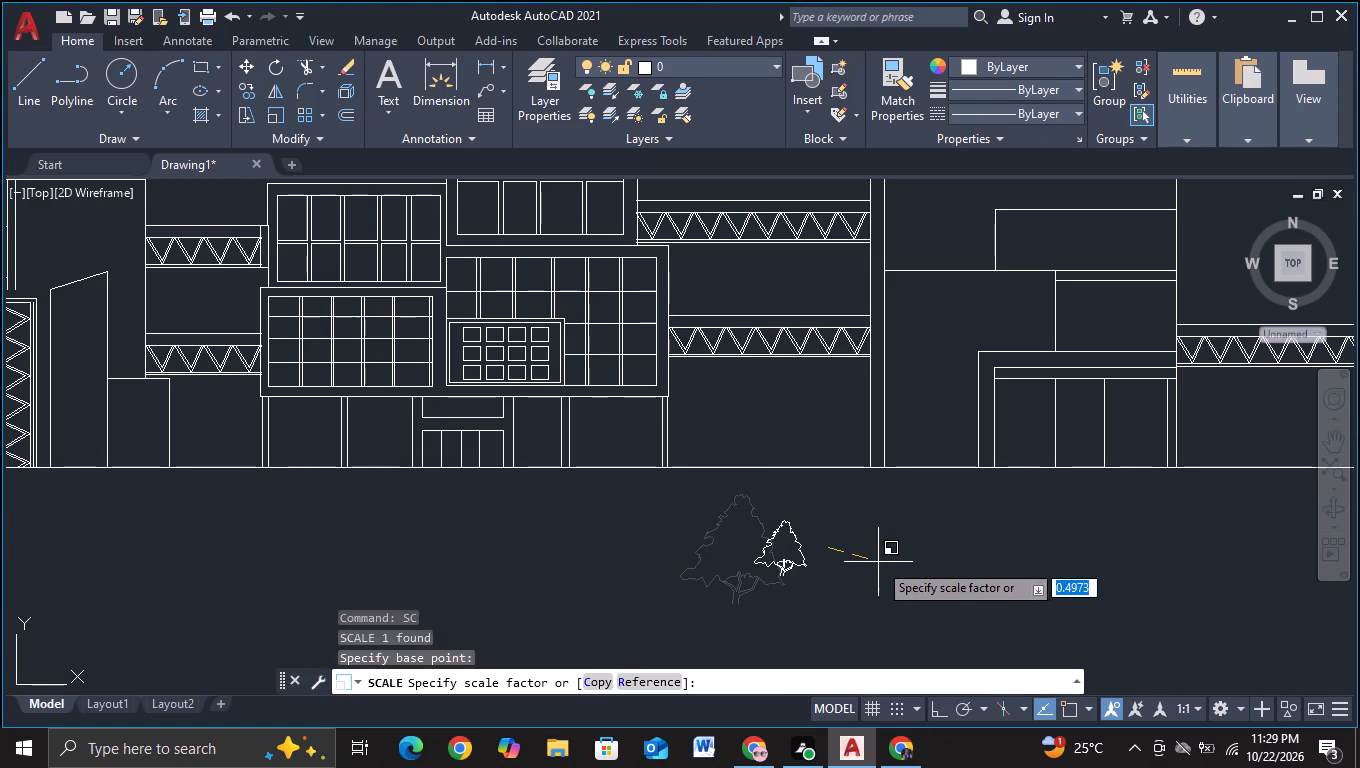
{"action": "left_click", "coordinate": [878, 562]}
Copy the reduced evergreen onto the ground line three times, side by side, in the gap beside the stacked-box glazed building.
{"action": "left_click_drag", "start_coordinate": [759, 502], "coordinate": [802, 494]}
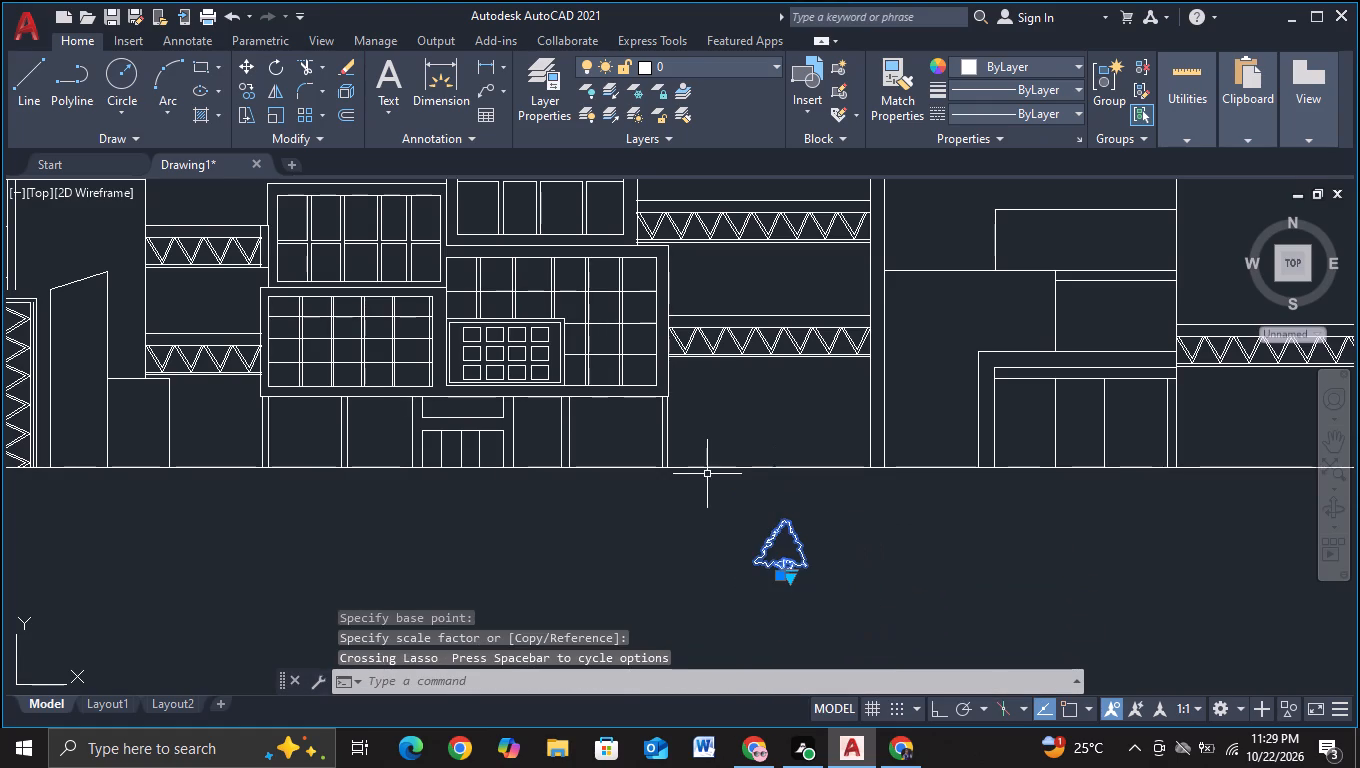
{"action": "key", "text": "s"}
{"action": "key", "text": "BackSpace"}
{"action": "key", "text": "c"}
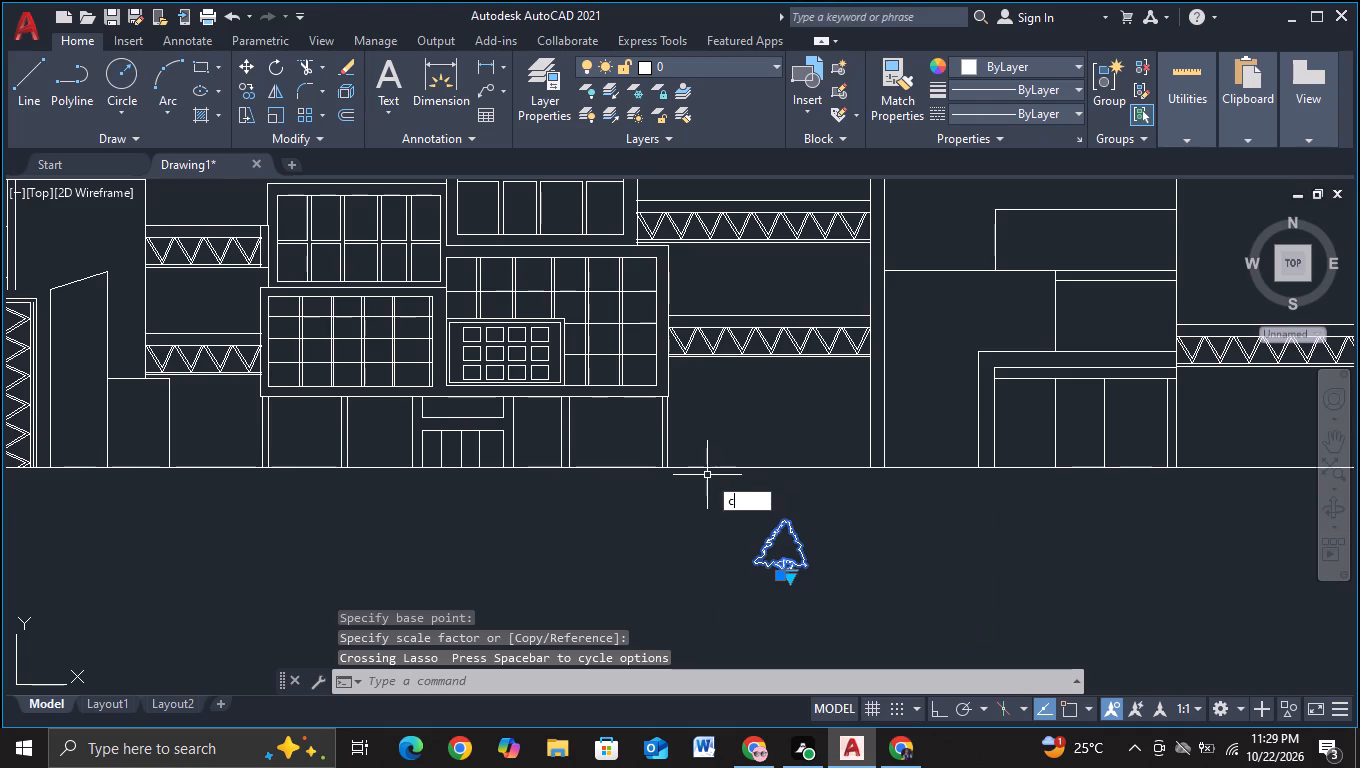
{"action": "left_click", "coordinate": [739, 541]}
{"action": "left_click", "coordinate": [749, 541]}
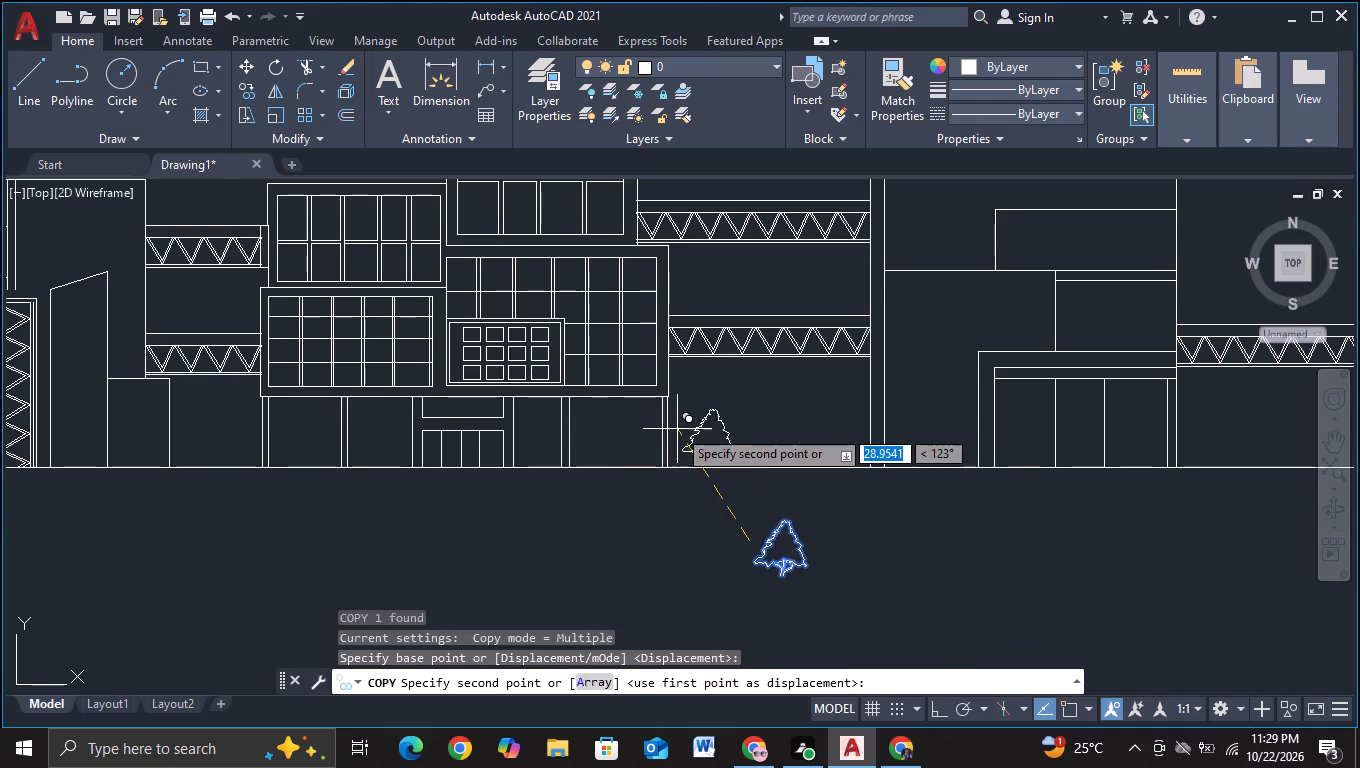
{"action": "scroll", "coordinate": [677, 428], "scroll_direction": "up", "scroll_amount": 2}
{"action": "left_click", "coordinate": [662, 436]}
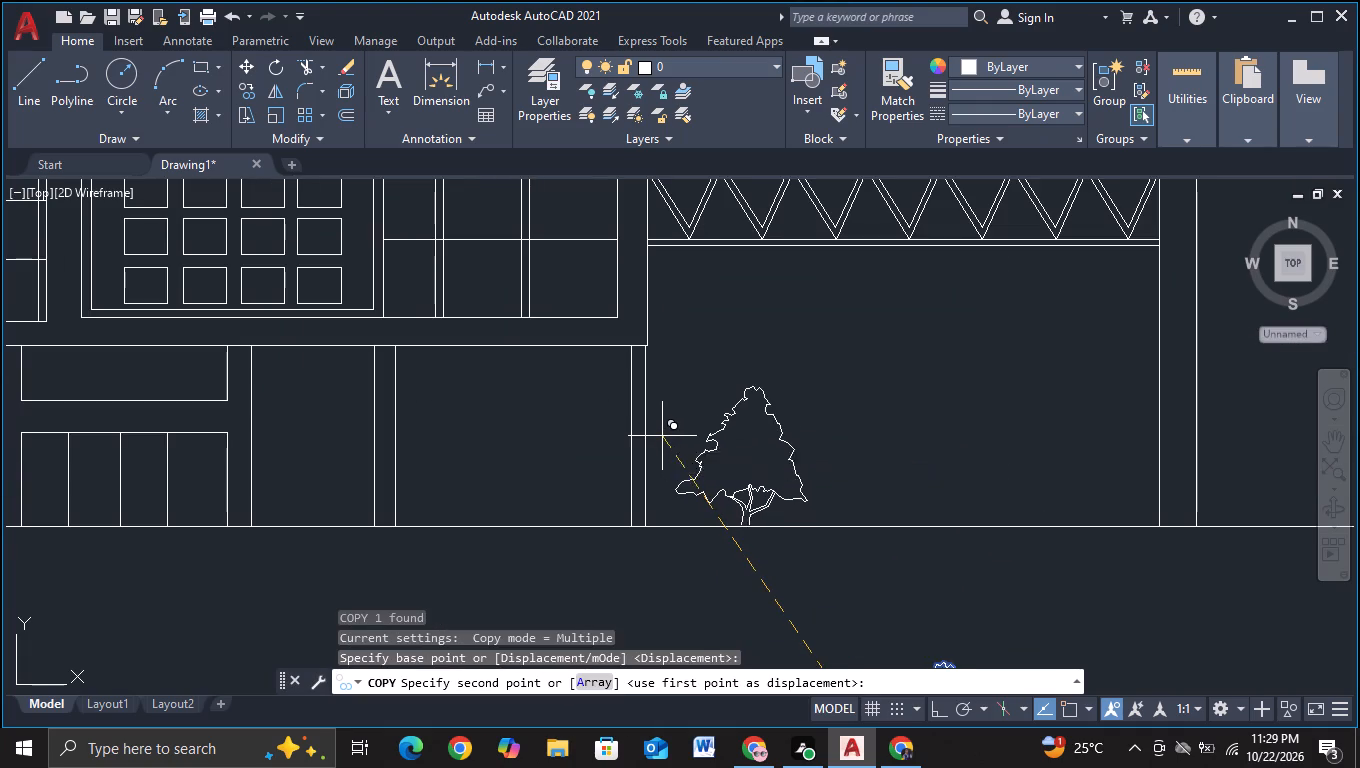
{"action": "left_click", "coordinate": [797, 436]}
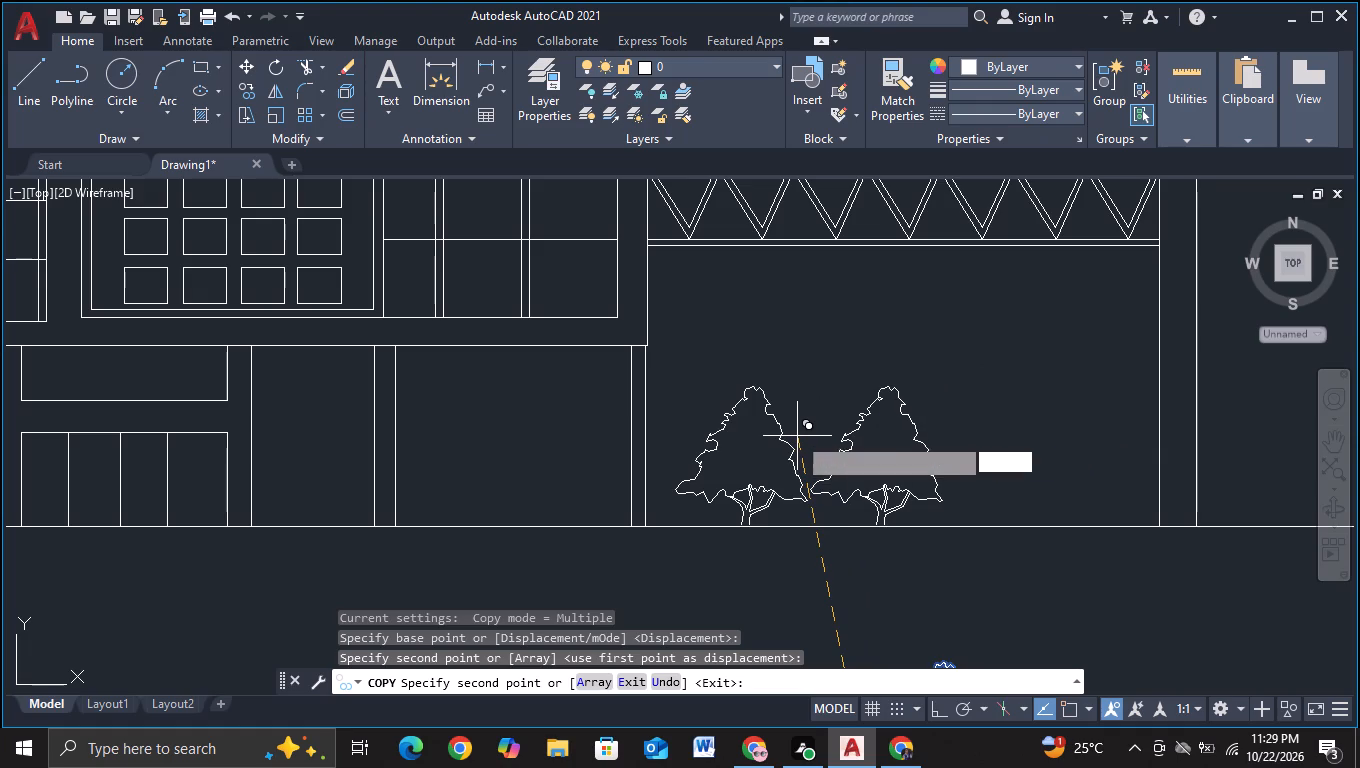
{"action": "left_click", "coordinate": [931, 434]}
Place two more evergreen copies, one at each end of the gap under the truss bridge before the slanted-band facade.
{"action": "scroll", "coordinate": [931, 434], "scroll_direction": "down", "scroll_amount": 2}
{"action": "middle_click_drag", "start_coordinate": [998, 511], "coordinate": [652, 495]}
{"action": "scroll", "coordinate": [652, 493], "scroll_direction": "down", "scroll_amount": 2}
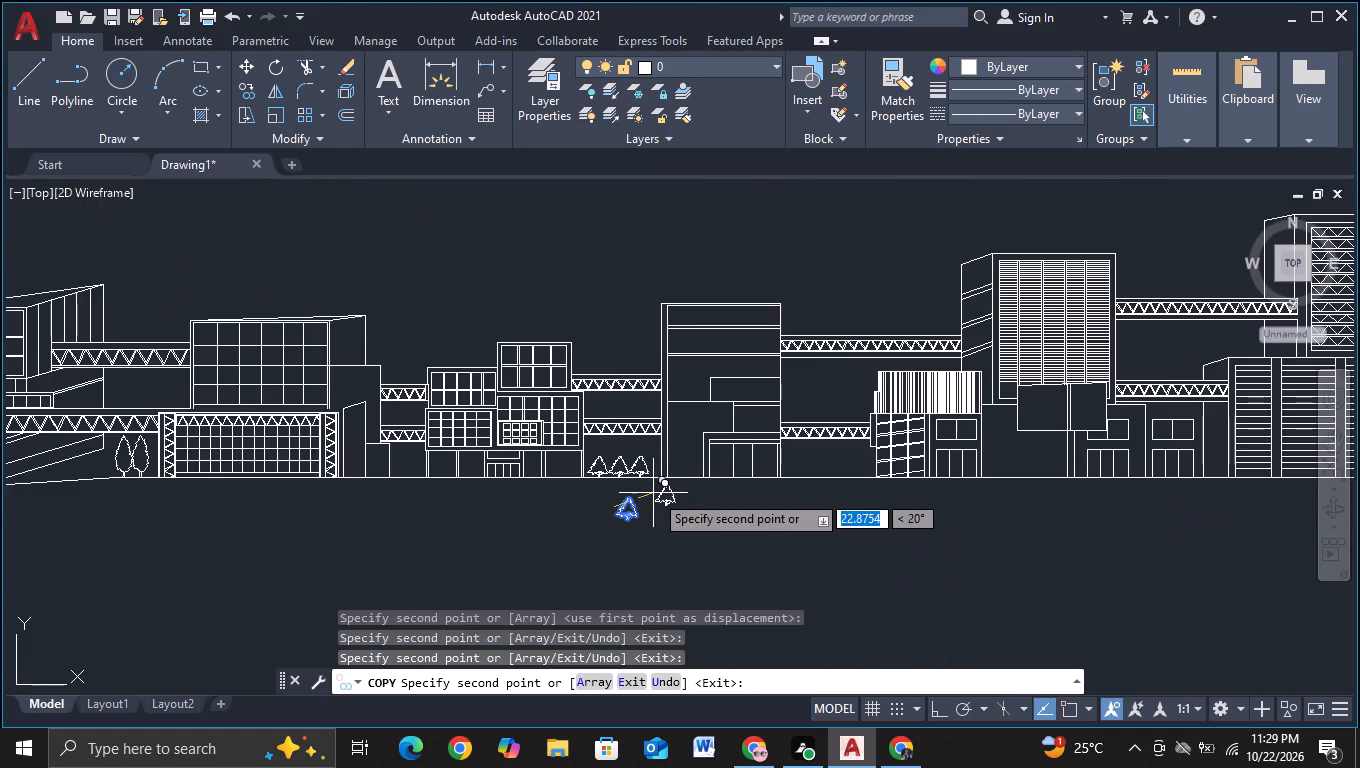
{"action": "middle_click_drag", "start_coordinate": [662, 494], "coordinate": [710, 475]}
{"action": "scroll", "coordinate": [796, 475], "scroll_direction": "up", "scroll_amount": 2}
{"action": "scroll", "coordinate": [887, 399], "scroll_direction": "up", "scroll_amount": 2}
{"action": "left_click", "coordinate": [874, 418]}
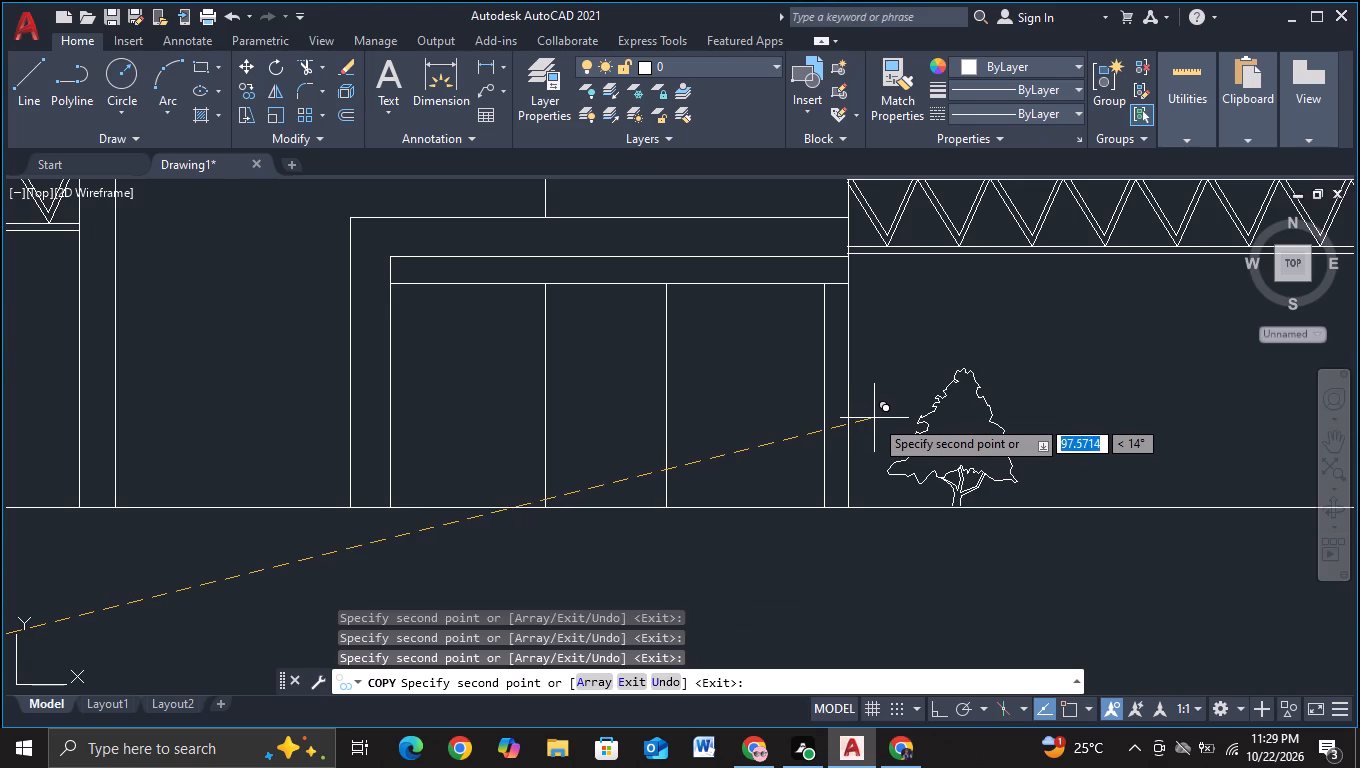
{"action": "middle_click_drag", "start_coordinate": [1009, 391], "coordinate": [654, 427]}
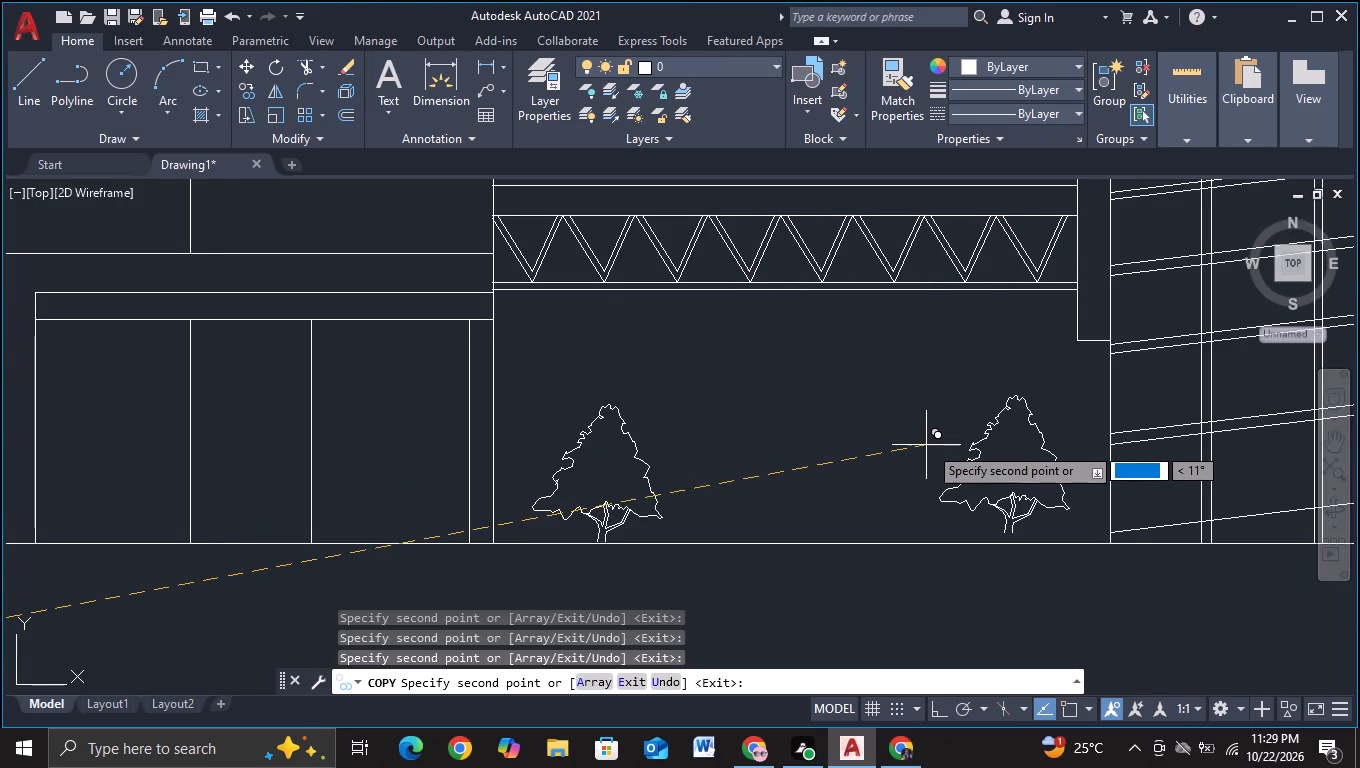
{"action": "left_click", "coordinate": [952, 453]}
Place three adjacent evergreen copies along the blank wall between the two window-and-door bays beneath the louvred tower.
{"action": "scroll", "coordinate": [952, 453], "scroll_direction": "down", "scroll_amount": 3}
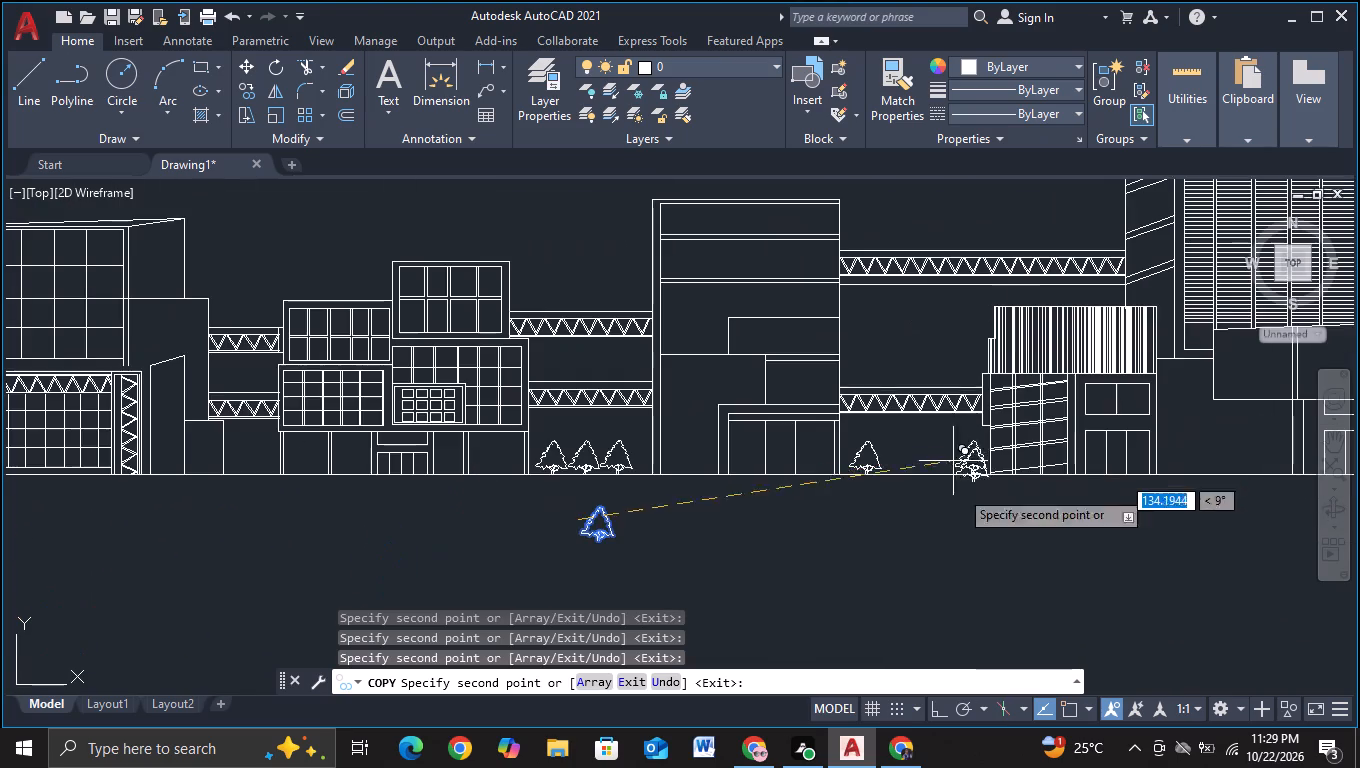
{"action": "middle_click_drag", "start_coordinate": [991, 547], "coordinate": [397, 515]}
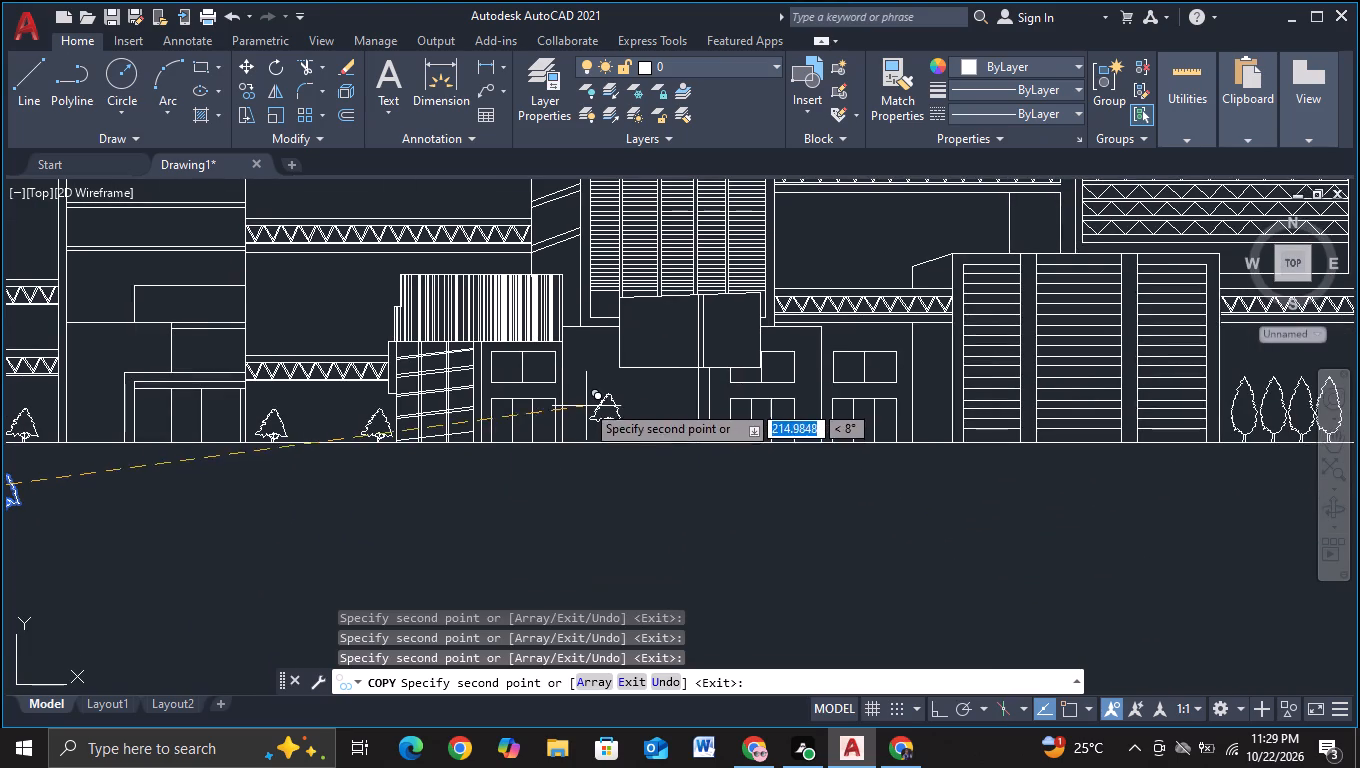
{"action": "scroll", "coordinate": [583, 407], "scroll_direction": "up", "scroll_amount": 3}
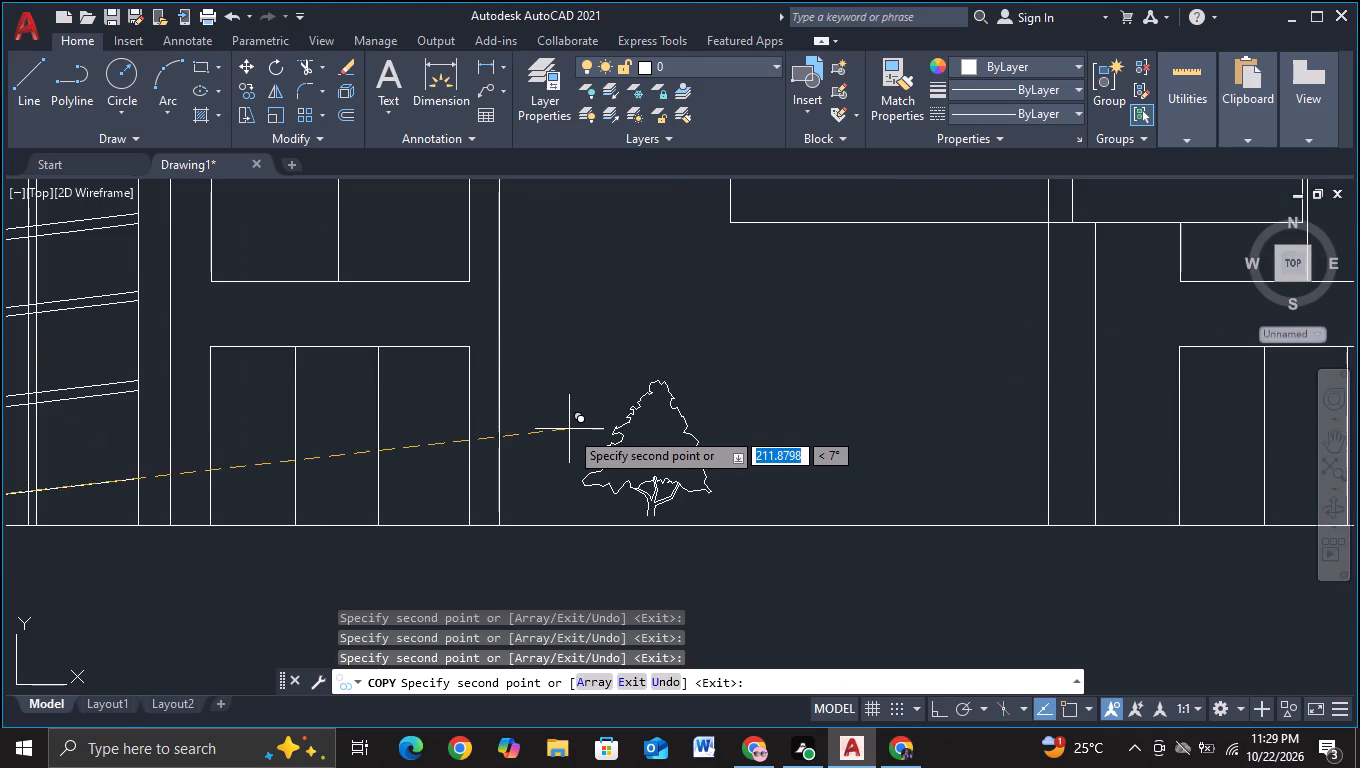
{"action": "left_click", "coordinate": [562, 438]}
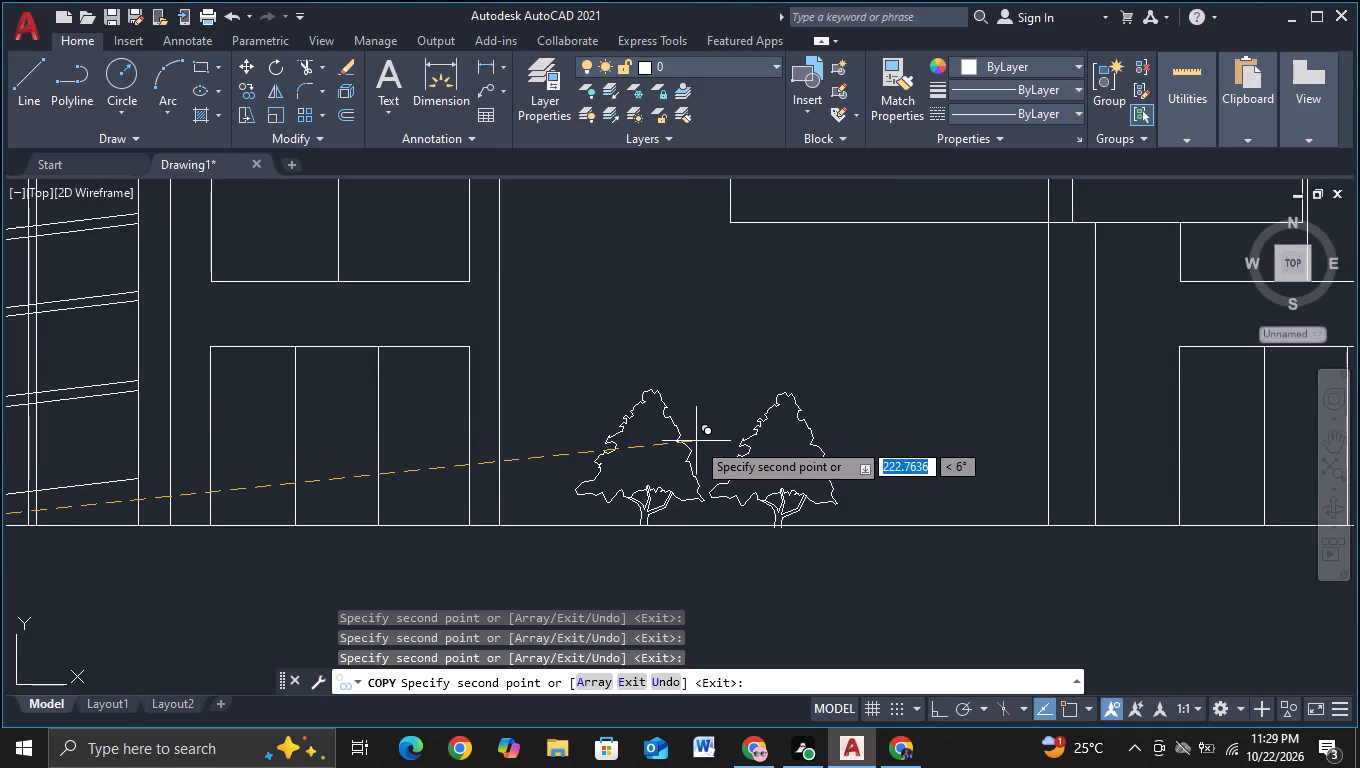
{"action": "left_click", "coordinate": [696, 441]}
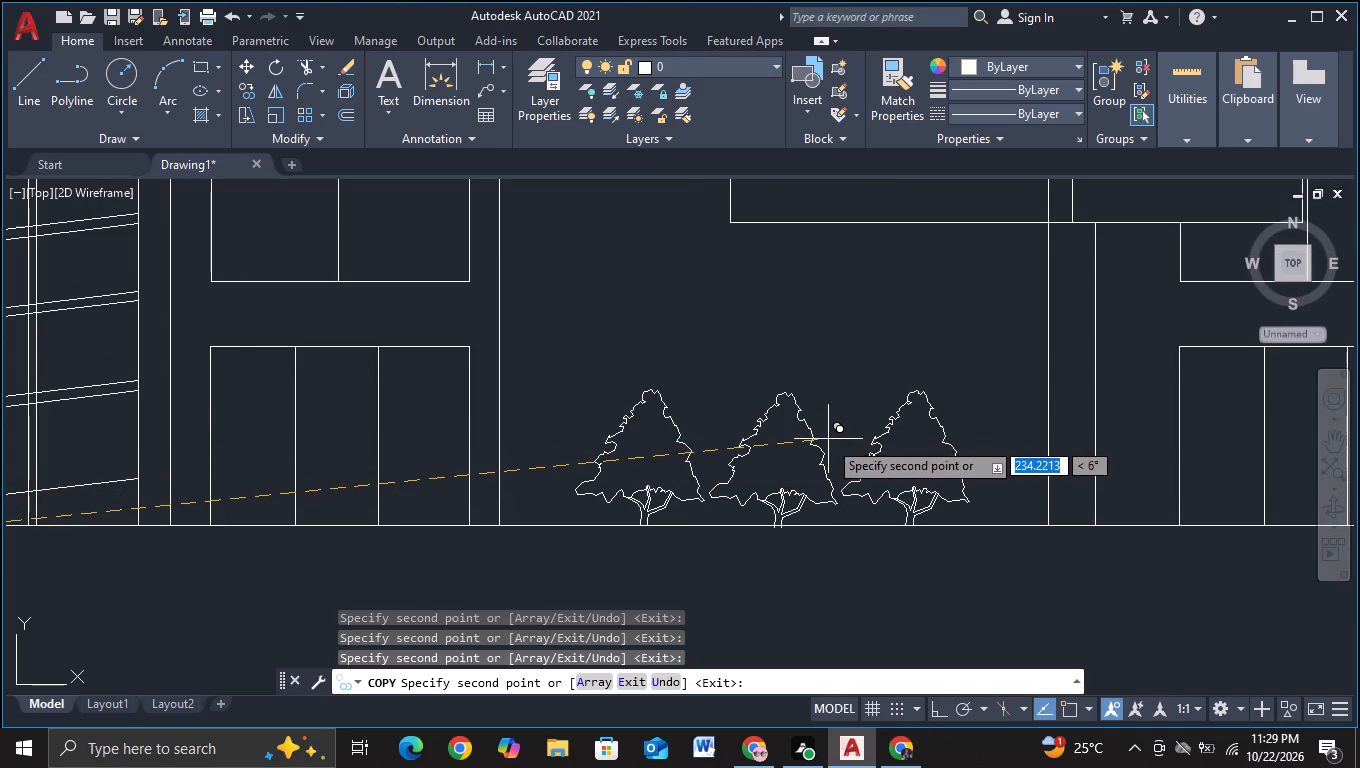
{"action": "left_click", "coordinate": [828, 440]}
Place one evergreen copy on the ground line between the truss-framed glazed hall and the stacked-box building.
{"action": "scroll", "coordinate": [828, 440], "scroll_direction": "down", "scroll_amount": 3}
{"action": "middle_click_drag", "start_coordinate": [939, 525], "coordinate": [360, 500]}
{"action": "scroll", "coordinate": [535, 472], "scroll_direction": "down", "scroll_amount": 2}
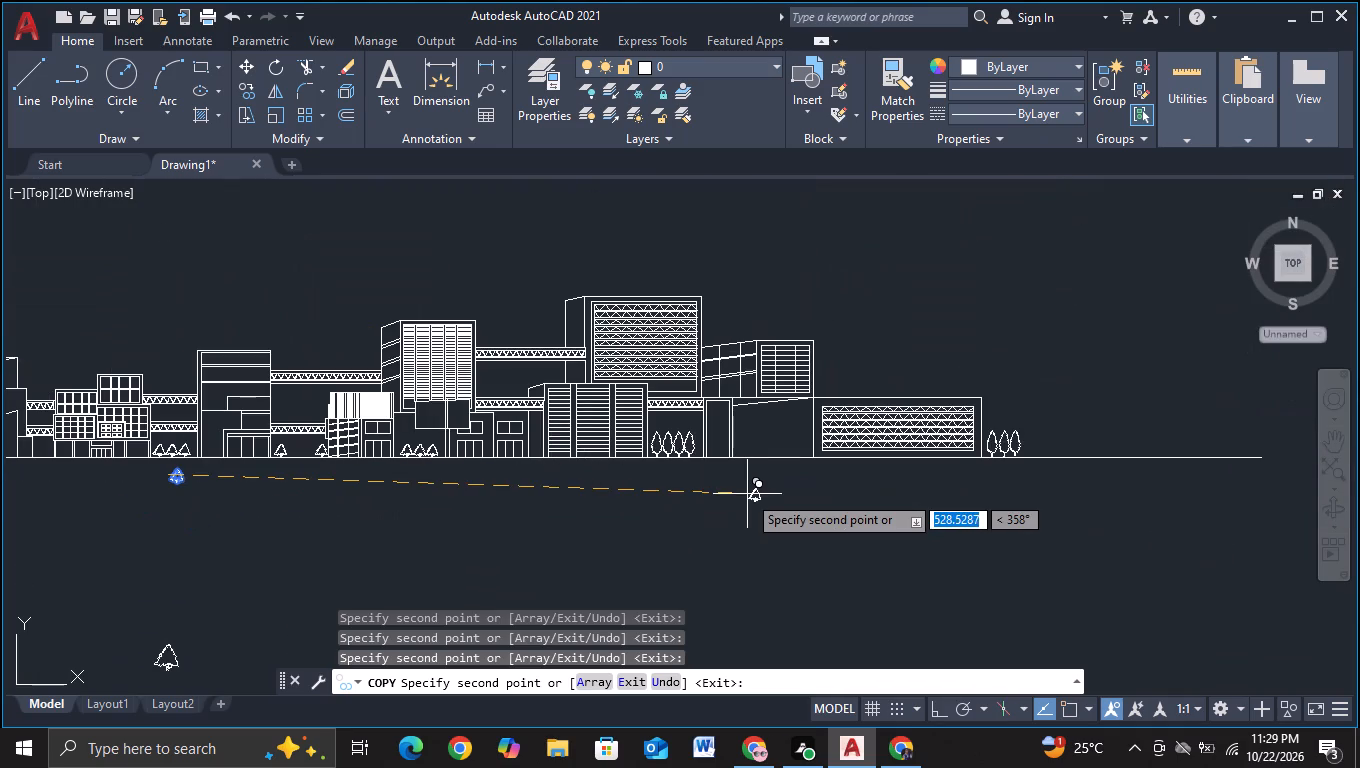
{"action": "scroll", "coordinate": [707, 498], "scroll_direction": "down", "scroll_amount": 1}
{"action": "middle_click_drag", "start_coordinate": [551, 509], "coordinate": [959, 481]}
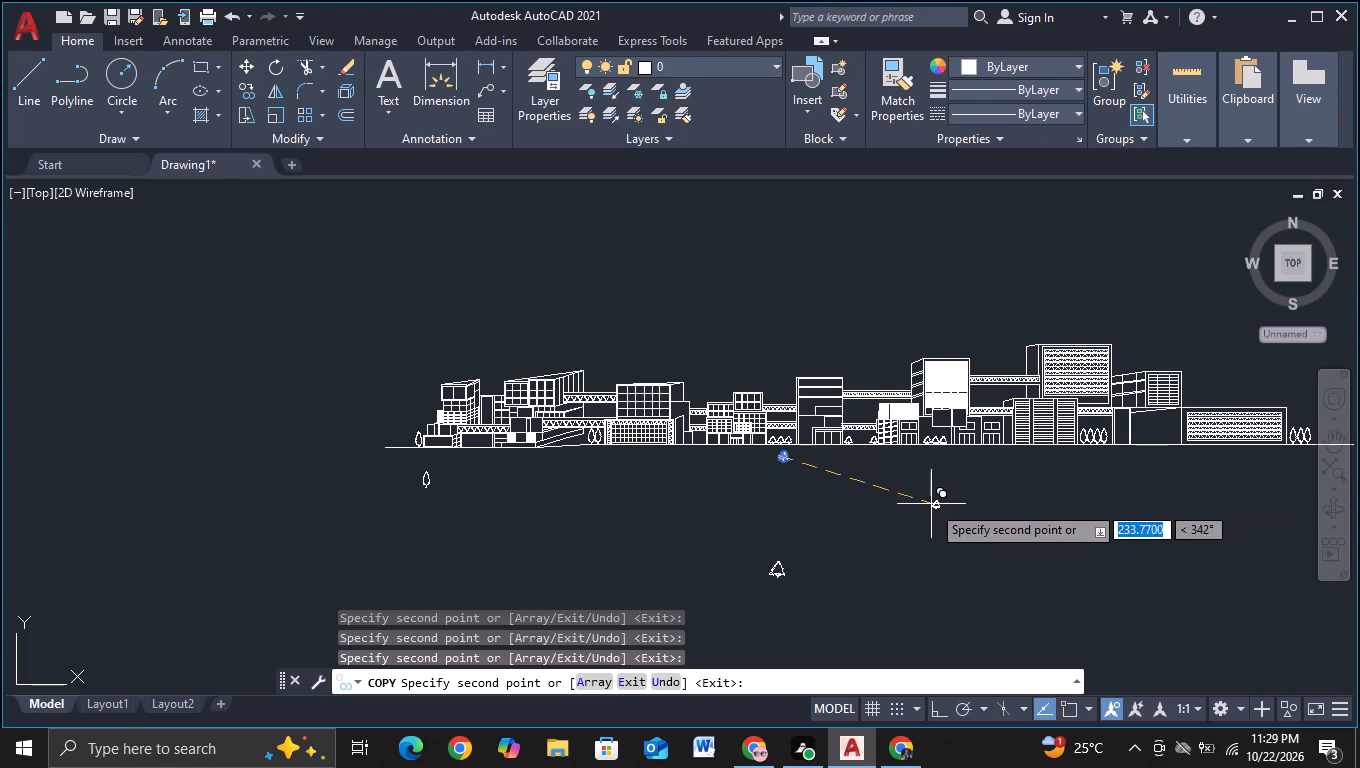
{"action": "scroll", "coordinate": [612, 471], "scroll_direction": "up", "scroll_amount": 2}
{"action": "scroll", "coordinate": [712, 427], "scroll_direction": "up", "scroll_amount": 1}
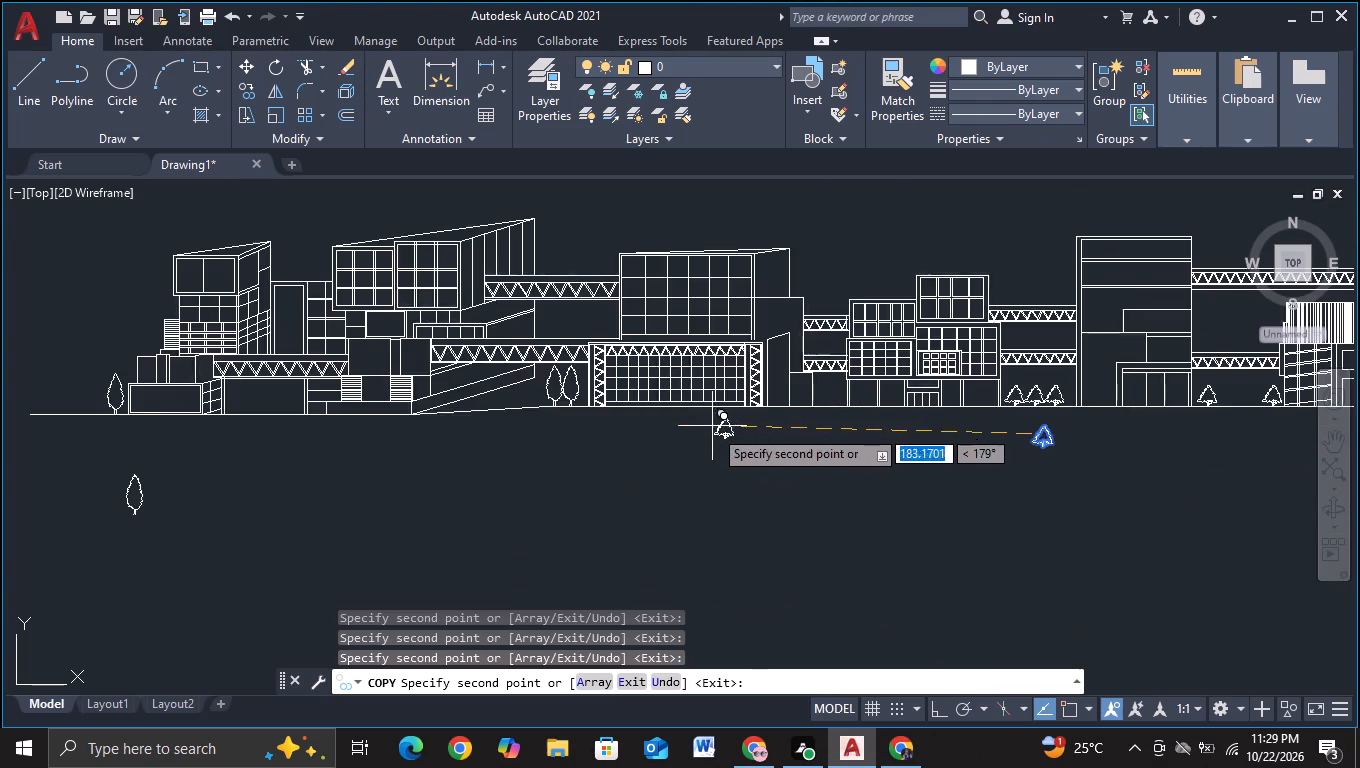
{"action": "scroll", "coordinate": [715, 428], "scroll_direction": "up", "scroll_amount": 1}
{"action": "middle_click_drag", "start_coordinate": [856, 450], "coordinate": [750, 560]}
{"action": "scroll", "coordinate": [793, 524], "scroll_direction": "up", "scroll_amount": 1}
{"action": "middle_click_drag", "start_coordinate": [867, 521], "coordinate": [770, 569]}
{"action": "scroll", "coordinate": [795, 463], "scroll_direction": "up", "scroll_amount": 1}
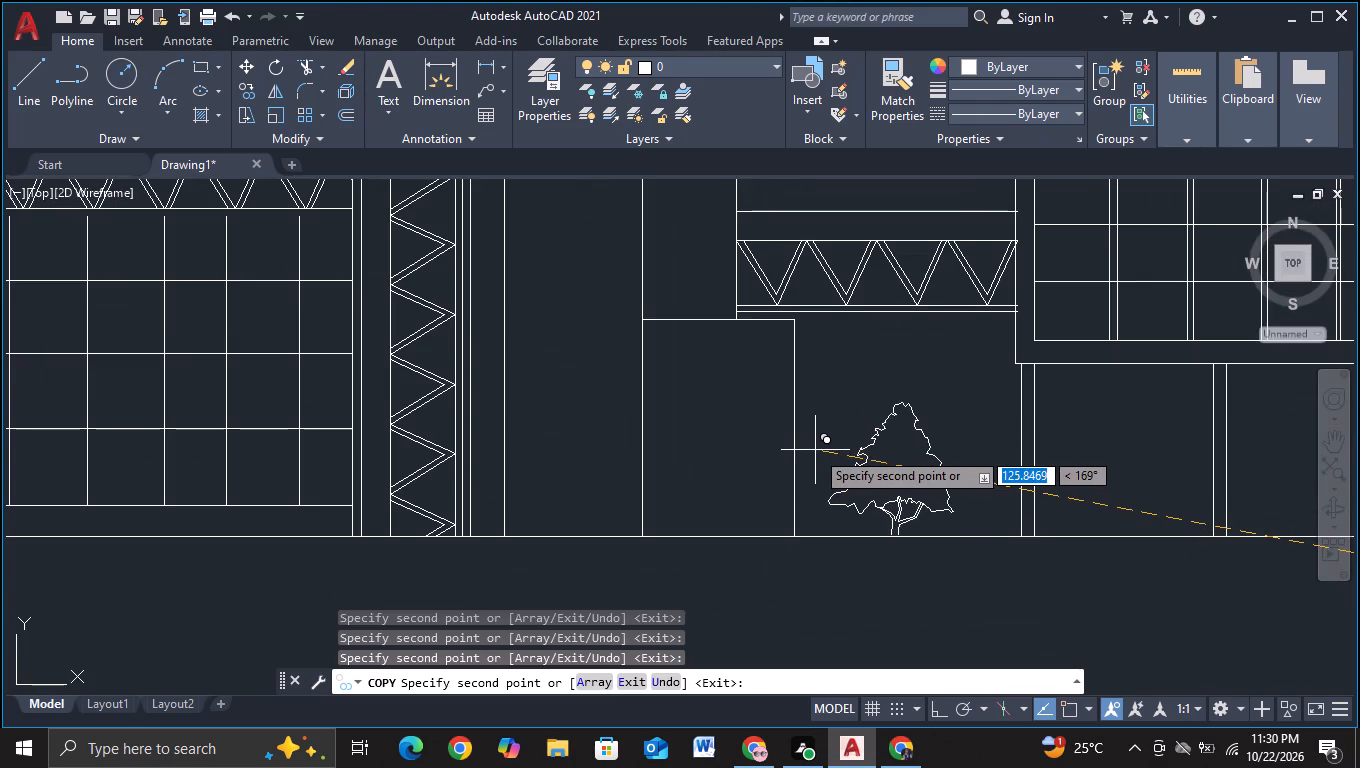
{"action": "left_click", "coordinate": [815, 450]}
{"action": "key", "text": "Escape"}
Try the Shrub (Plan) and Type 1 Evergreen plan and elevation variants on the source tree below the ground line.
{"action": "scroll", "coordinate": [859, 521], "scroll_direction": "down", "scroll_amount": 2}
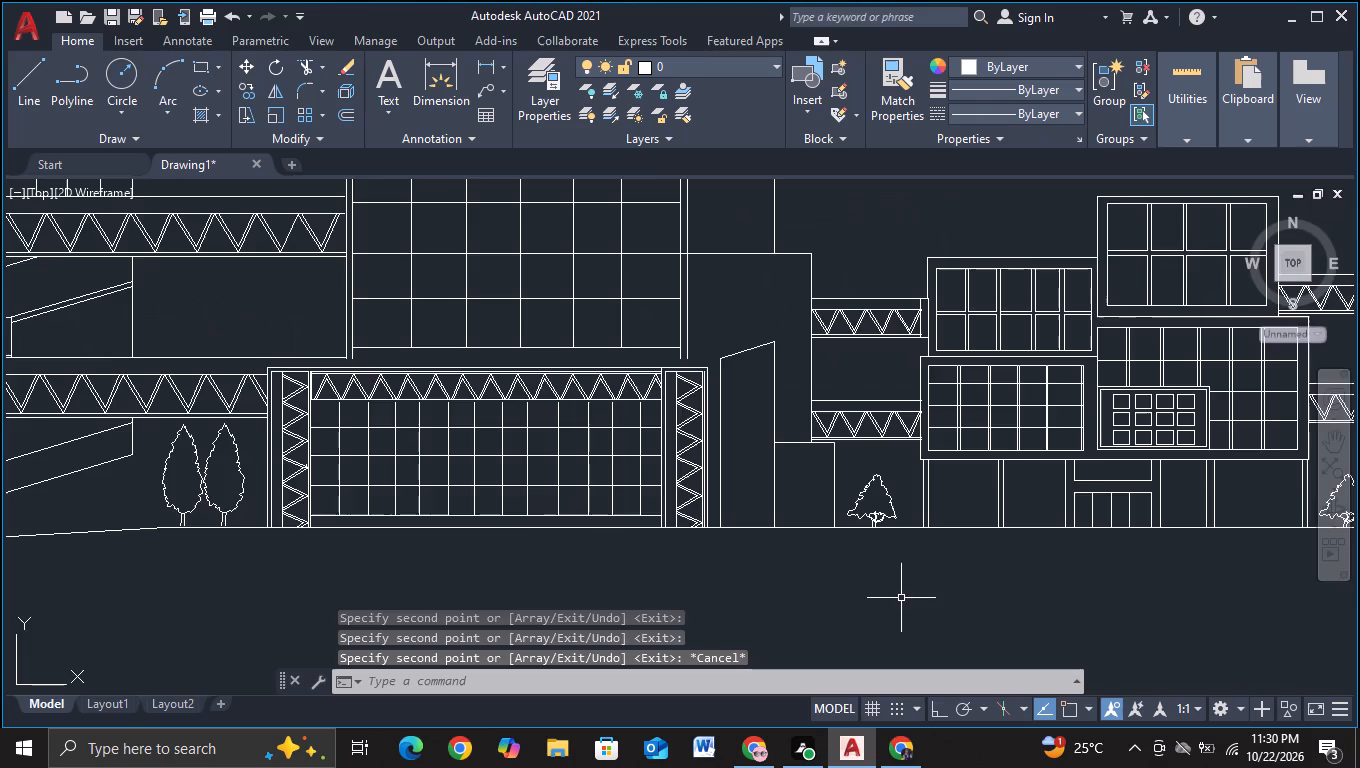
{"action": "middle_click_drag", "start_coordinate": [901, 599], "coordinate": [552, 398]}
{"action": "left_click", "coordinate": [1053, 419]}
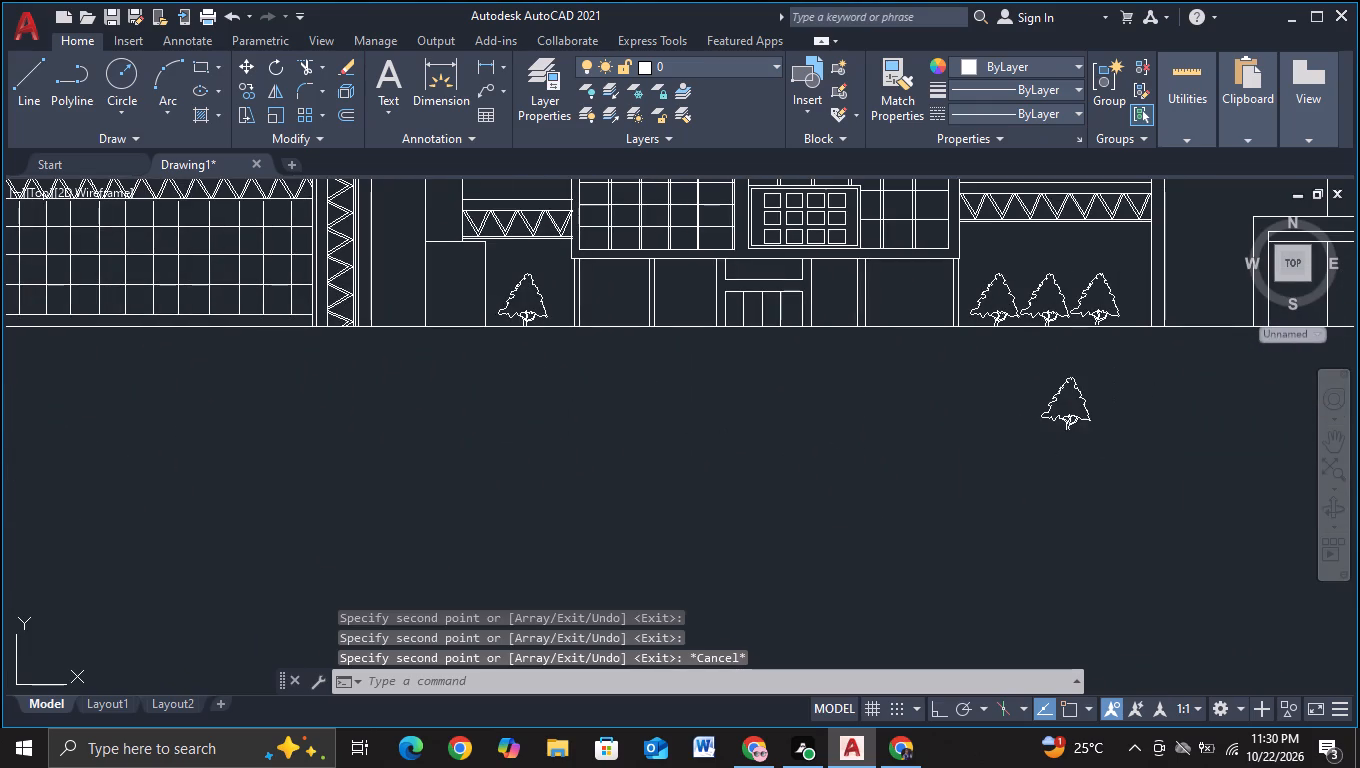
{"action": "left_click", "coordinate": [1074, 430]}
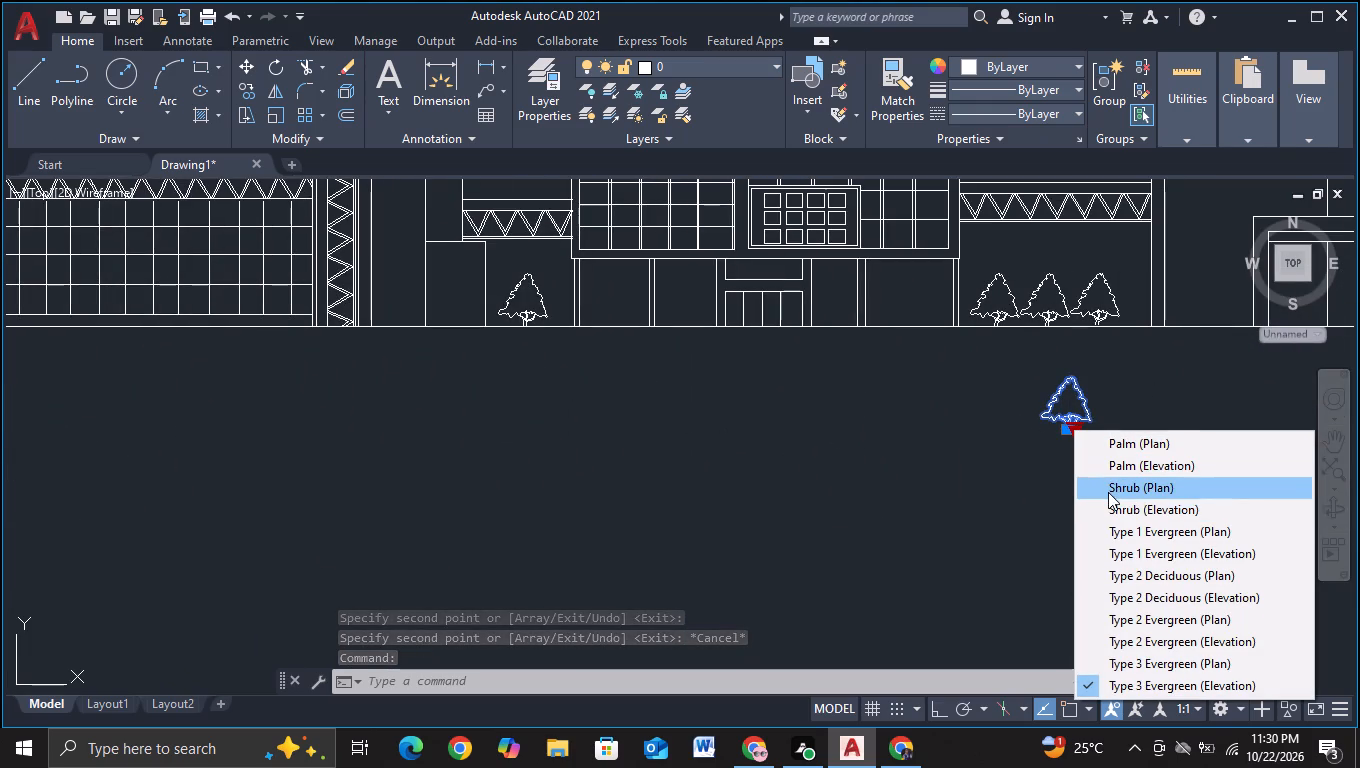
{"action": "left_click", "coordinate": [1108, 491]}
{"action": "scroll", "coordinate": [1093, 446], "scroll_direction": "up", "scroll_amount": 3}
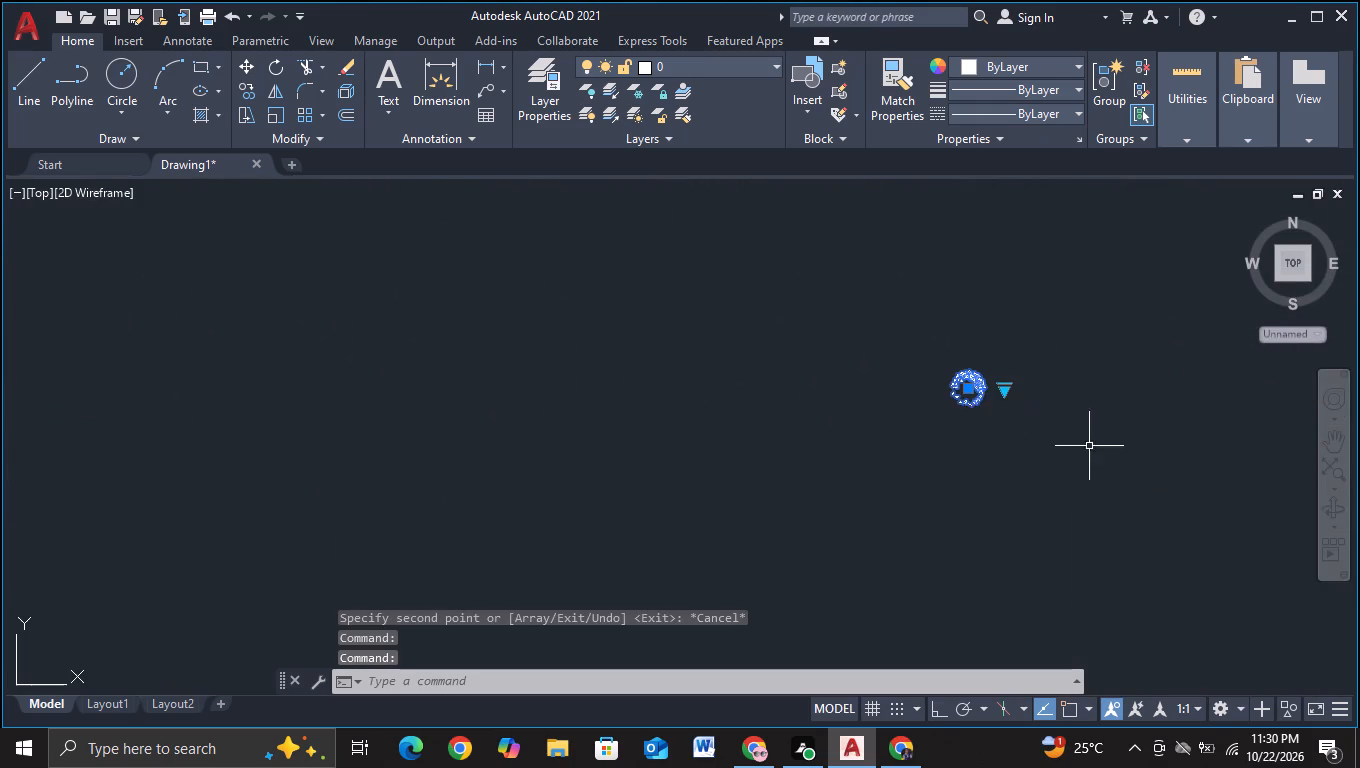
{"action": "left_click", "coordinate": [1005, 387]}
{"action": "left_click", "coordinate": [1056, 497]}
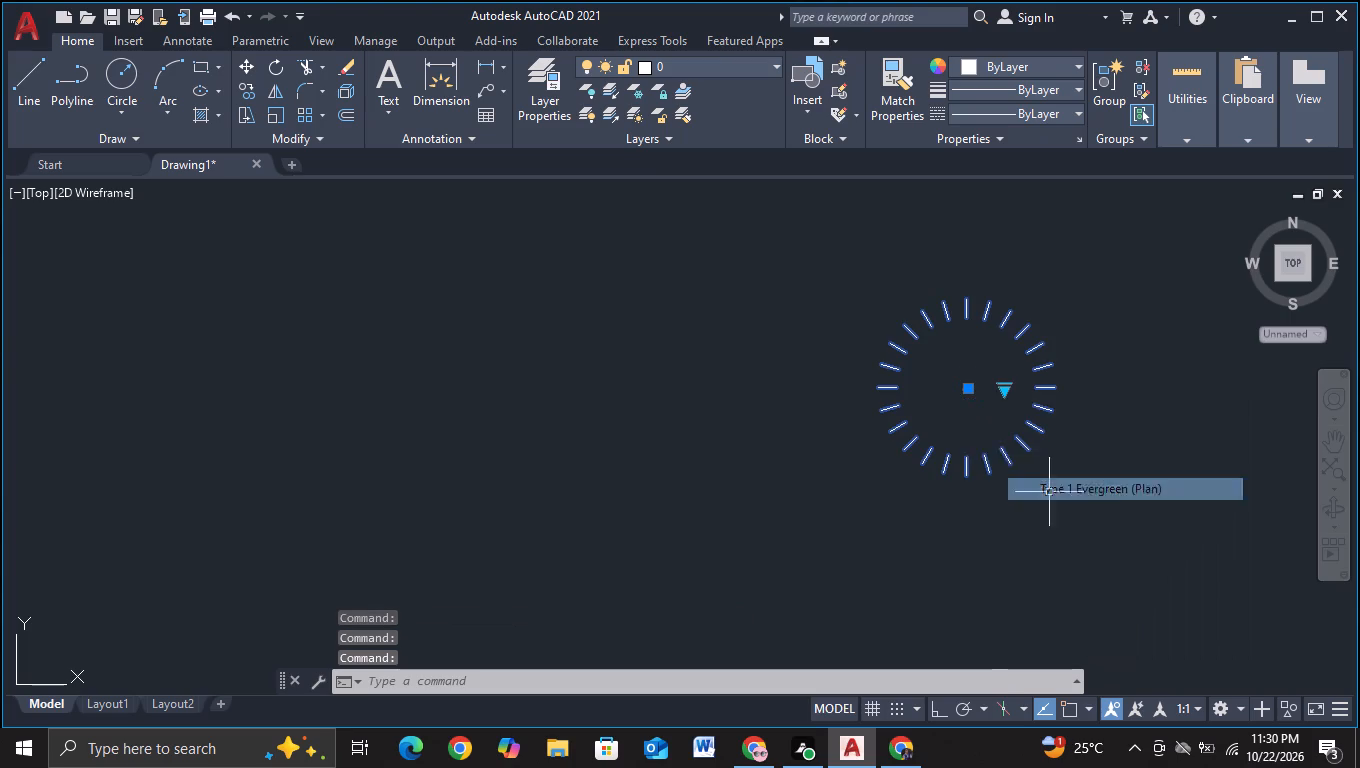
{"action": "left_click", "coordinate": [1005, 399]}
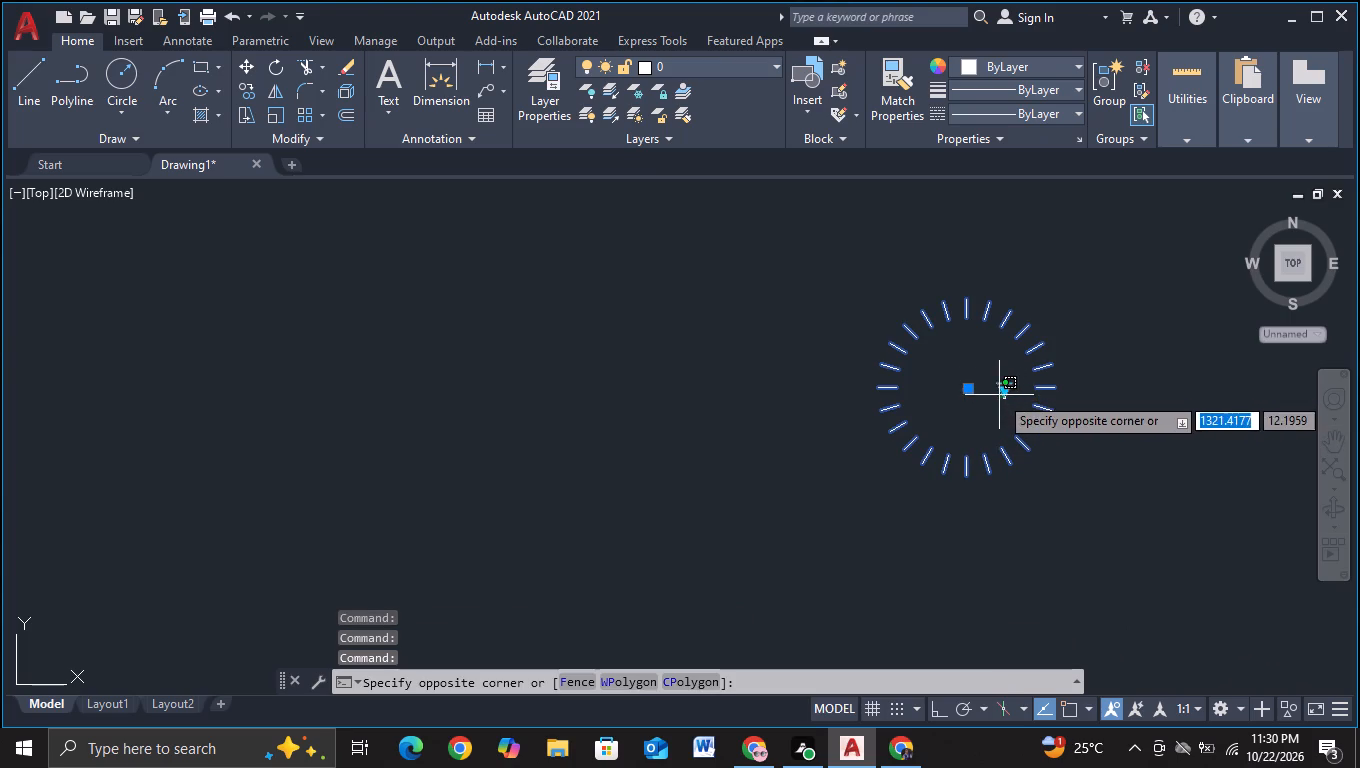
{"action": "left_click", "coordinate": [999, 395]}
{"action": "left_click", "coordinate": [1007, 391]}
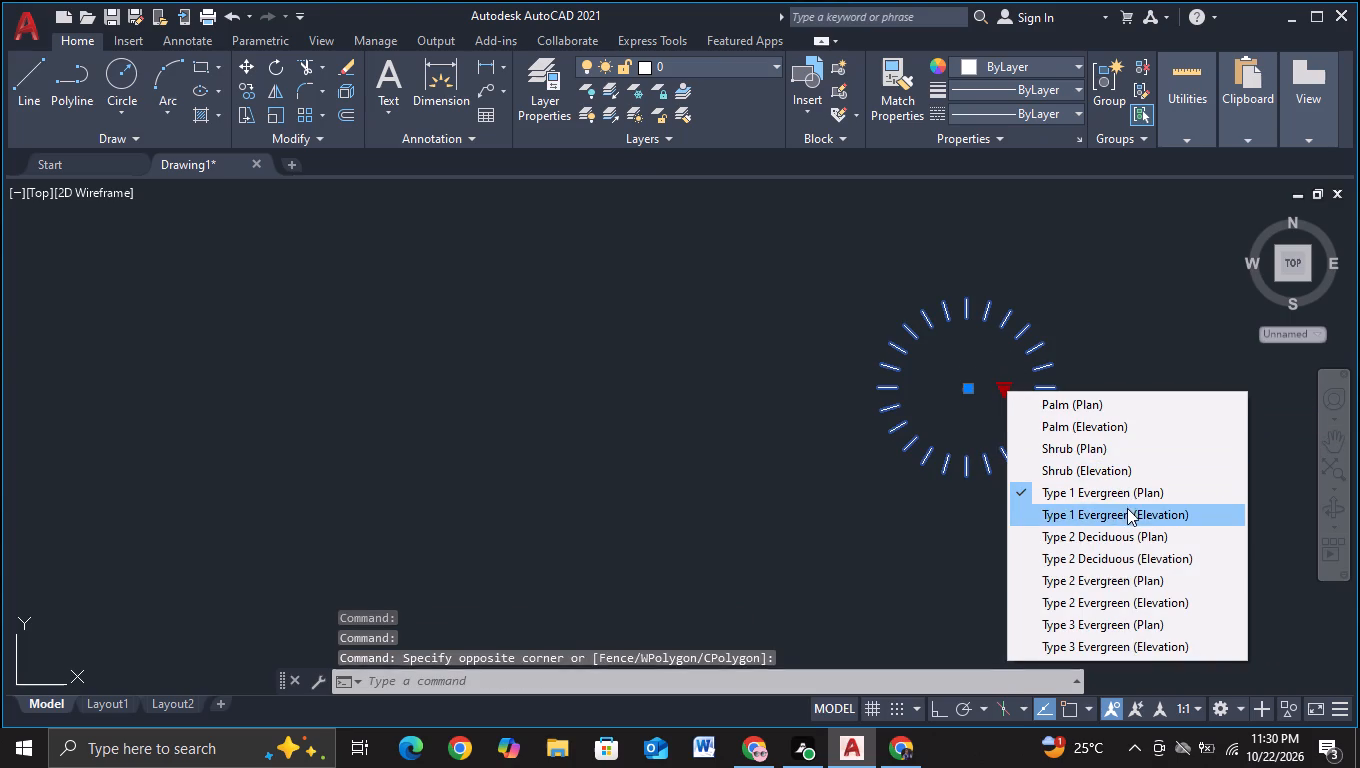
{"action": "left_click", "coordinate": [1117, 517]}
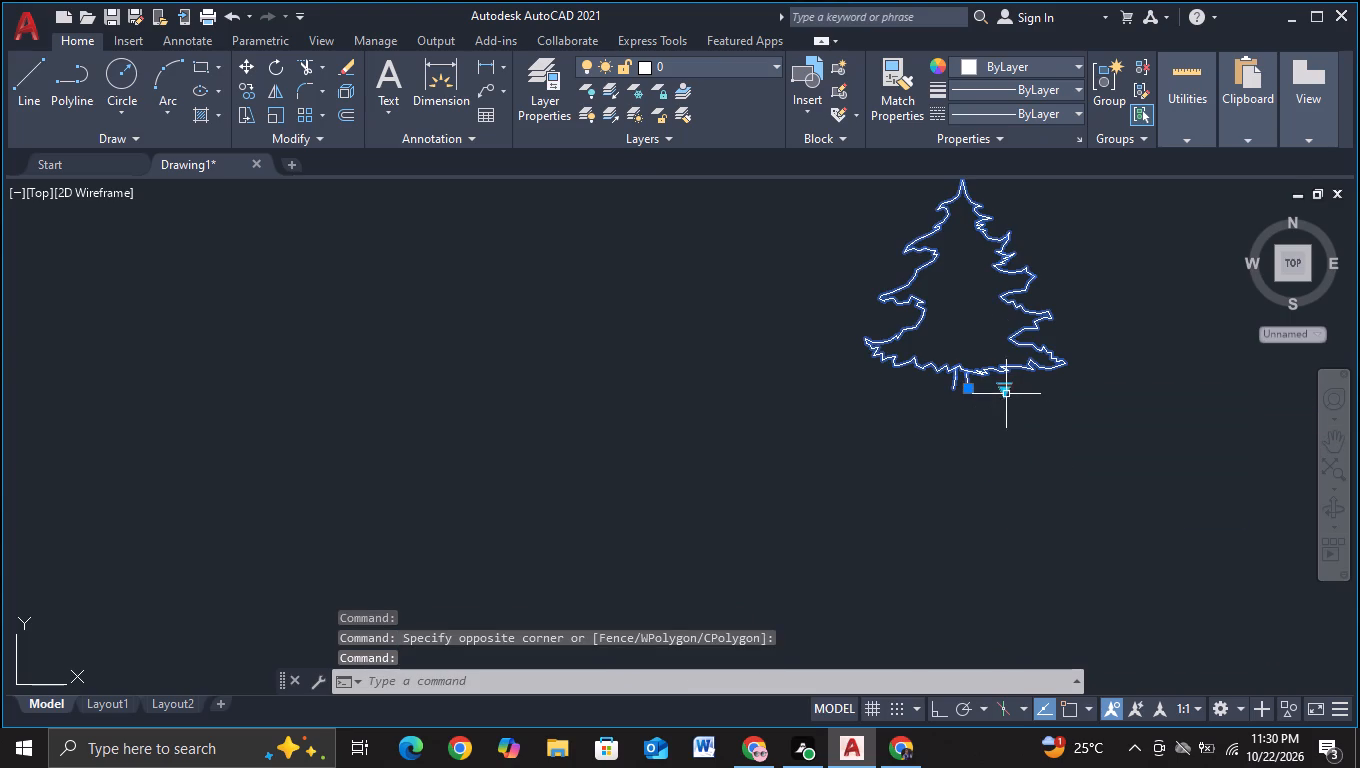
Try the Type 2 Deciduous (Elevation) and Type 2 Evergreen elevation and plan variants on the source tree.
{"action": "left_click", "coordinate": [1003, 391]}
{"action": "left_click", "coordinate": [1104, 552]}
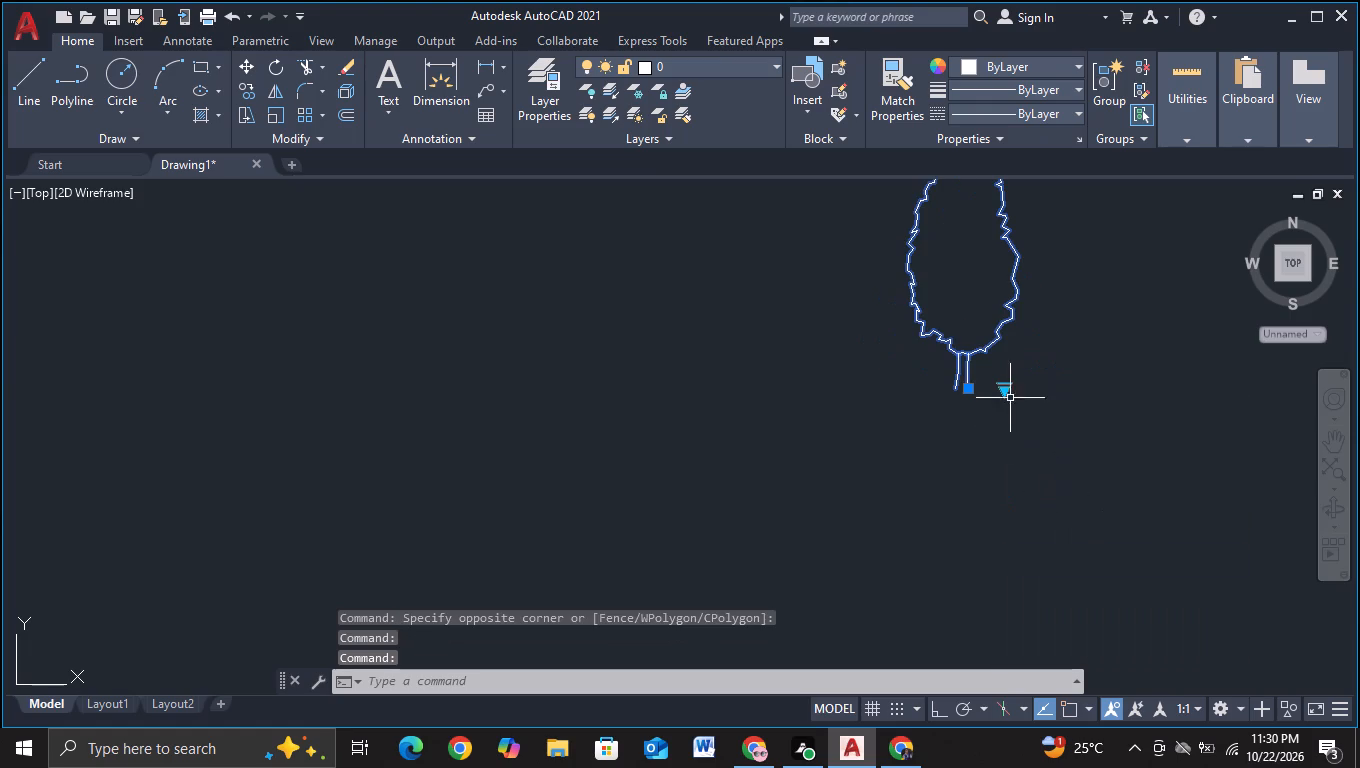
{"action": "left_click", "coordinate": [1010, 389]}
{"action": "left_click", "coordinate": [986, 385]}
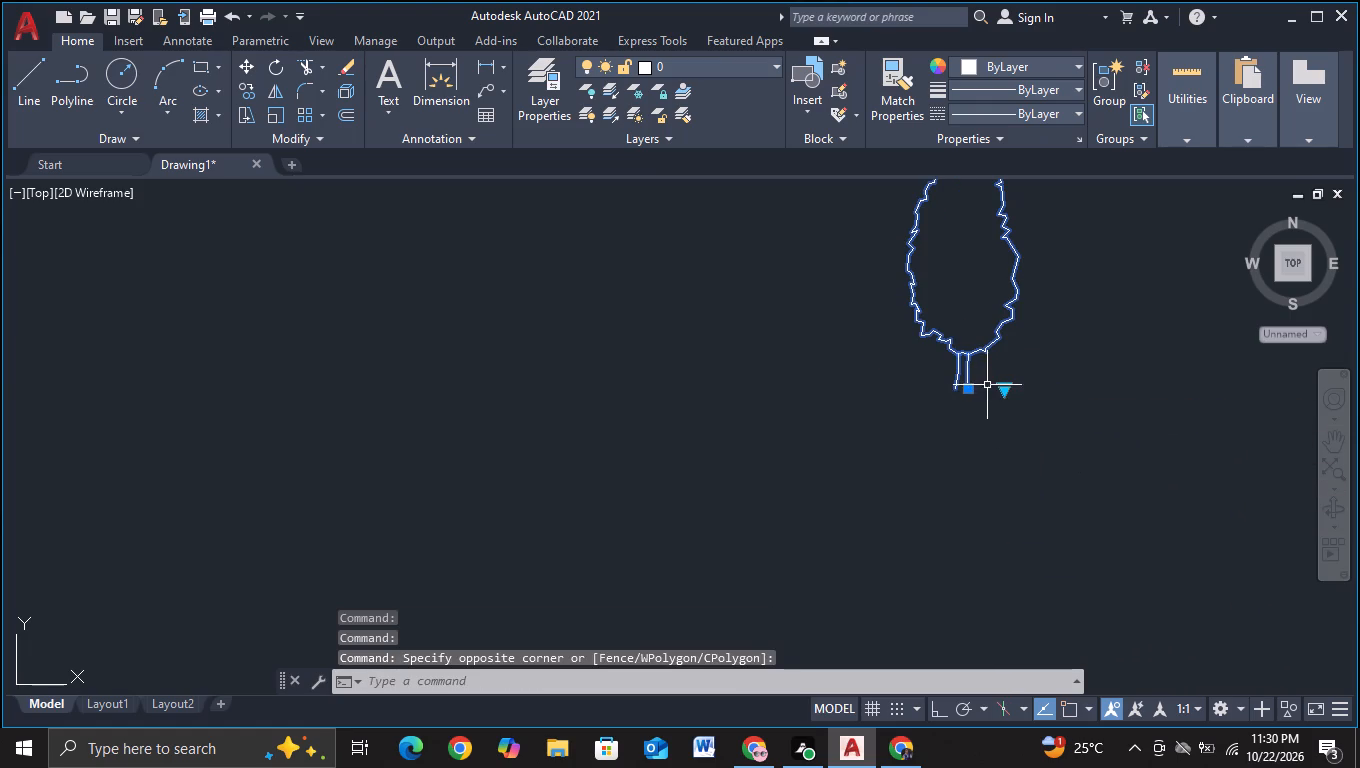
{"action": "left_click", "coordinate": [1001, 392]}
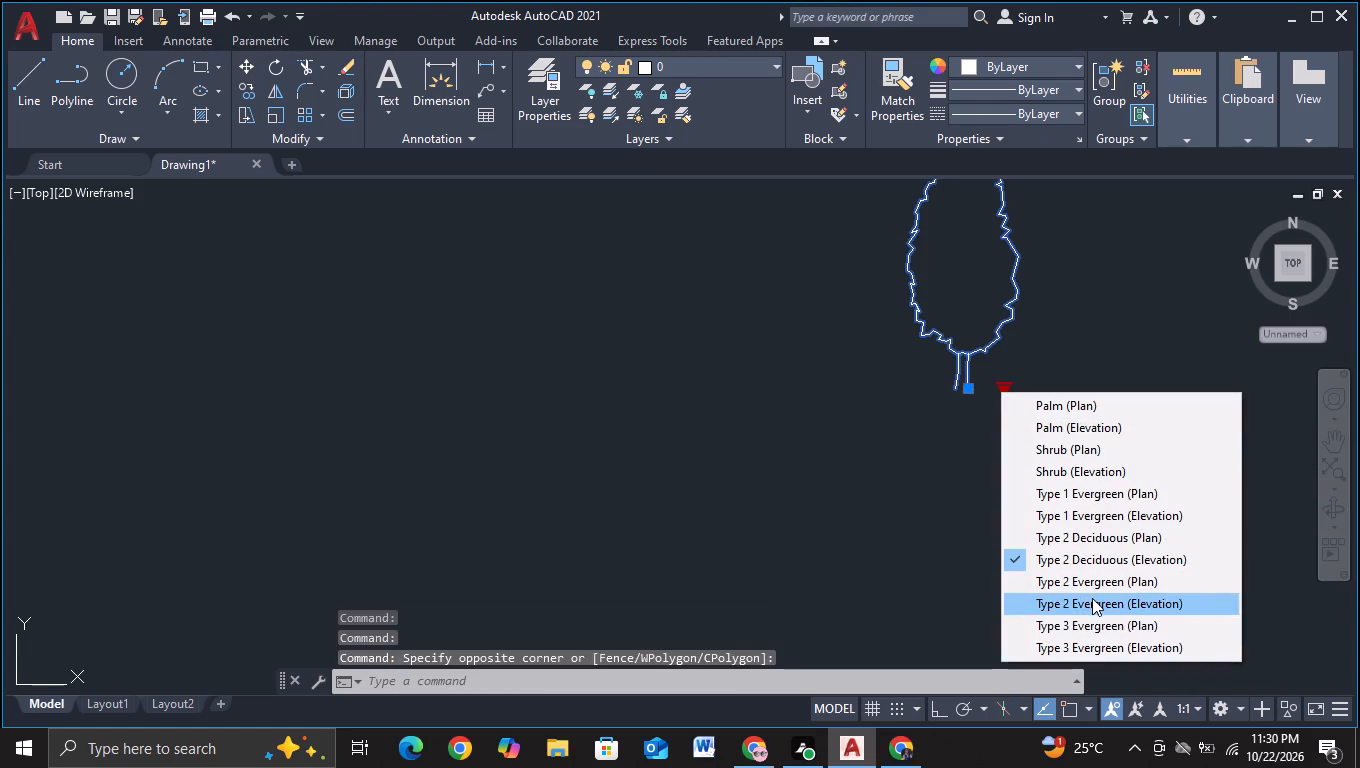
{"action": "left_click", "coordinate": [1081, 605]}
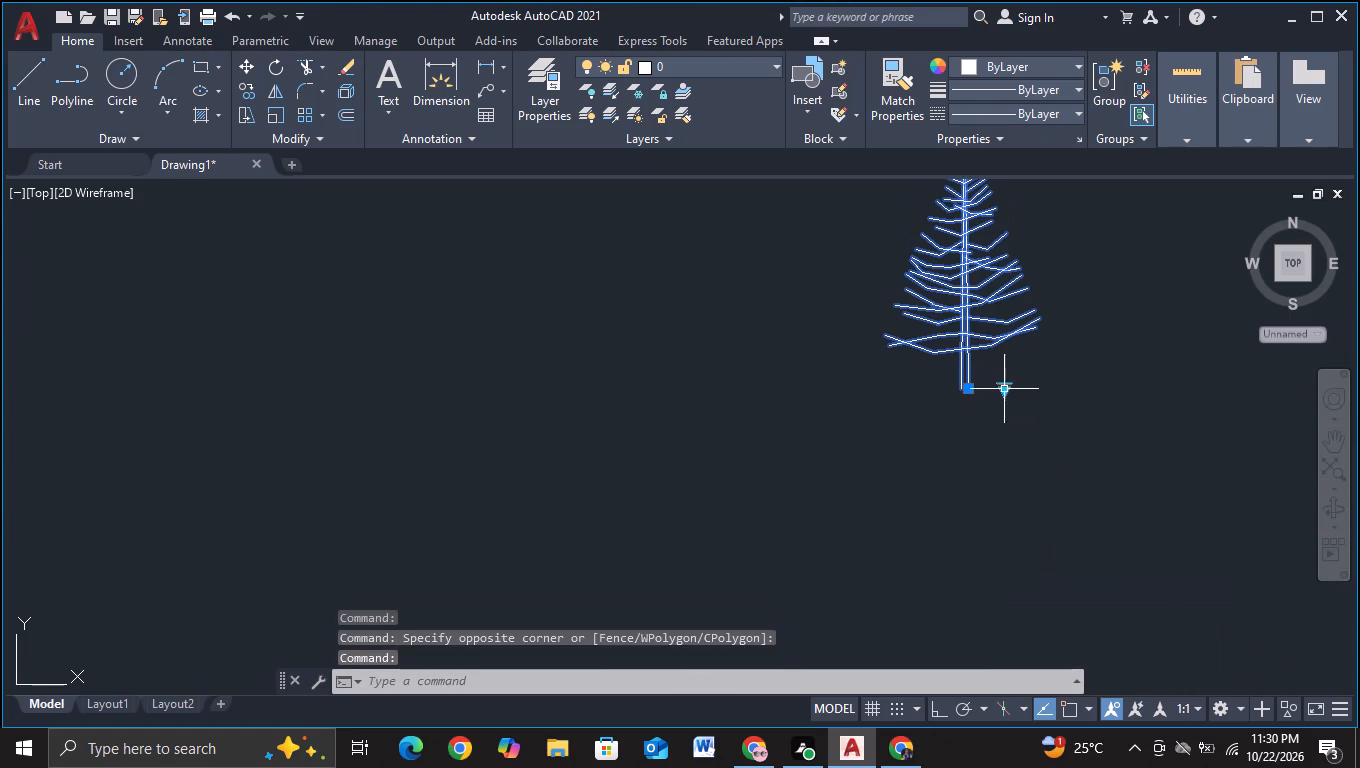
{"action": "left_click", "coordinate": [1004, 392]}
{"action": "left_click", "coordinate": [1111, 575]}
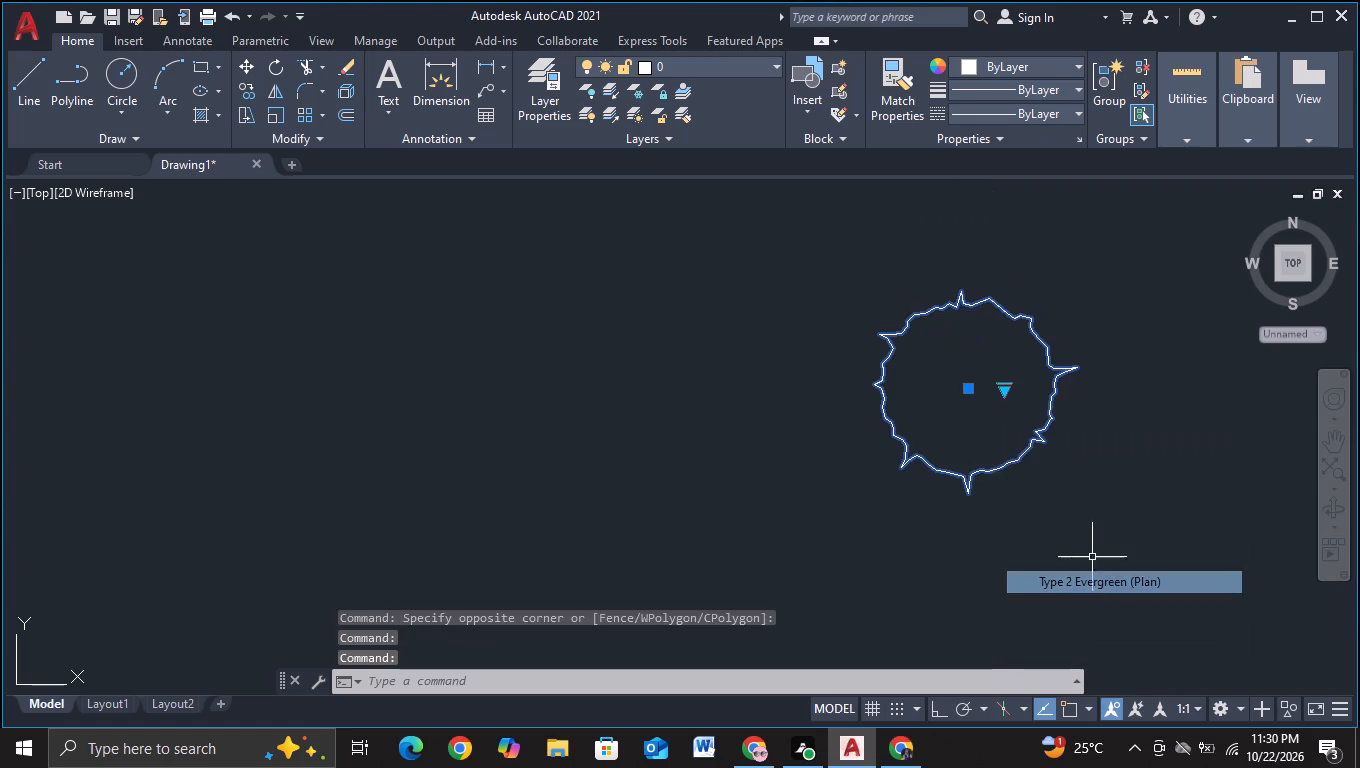
Switch the source tree block to the Type 2 Deciduous (Elevation) variant.
{"action": "left_click", "coordinate": [1008, 394]}
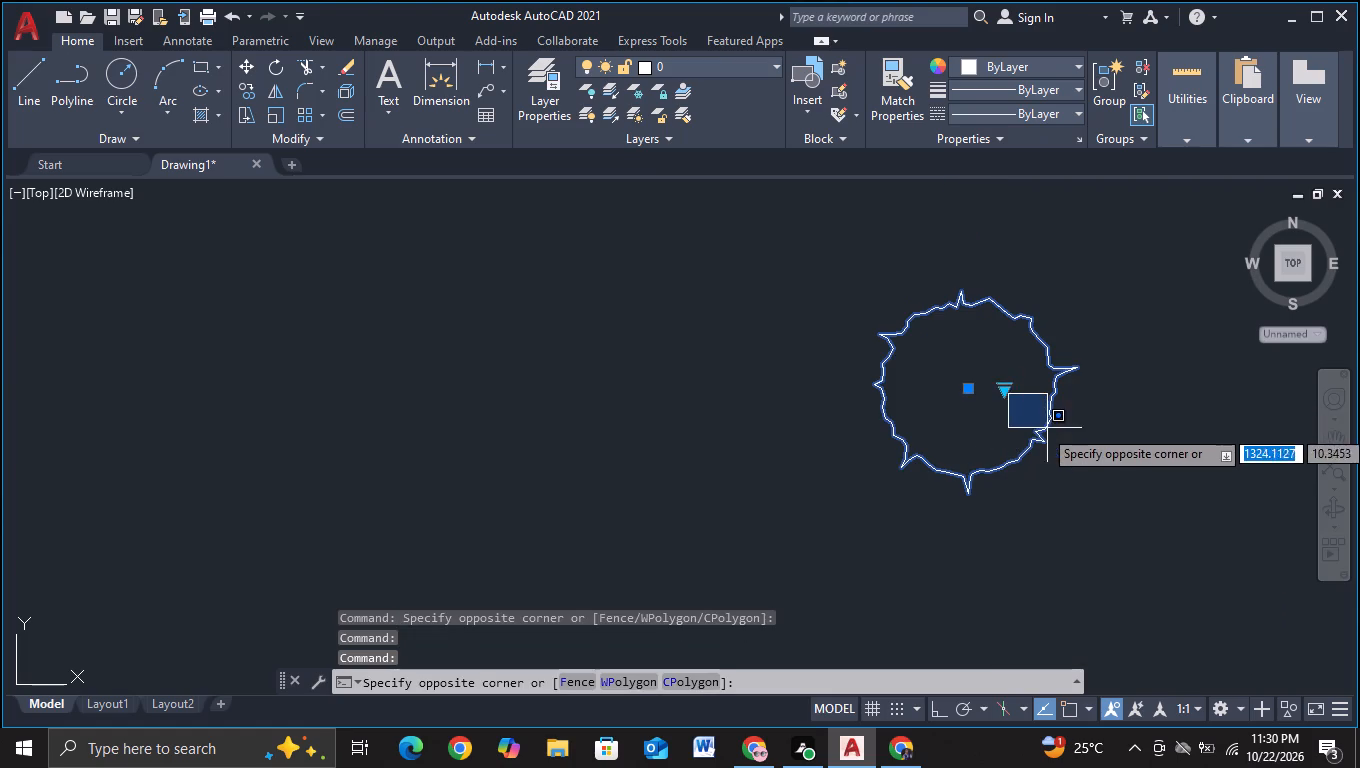
{"action": "left_click", "coordinate": [998, 391]}
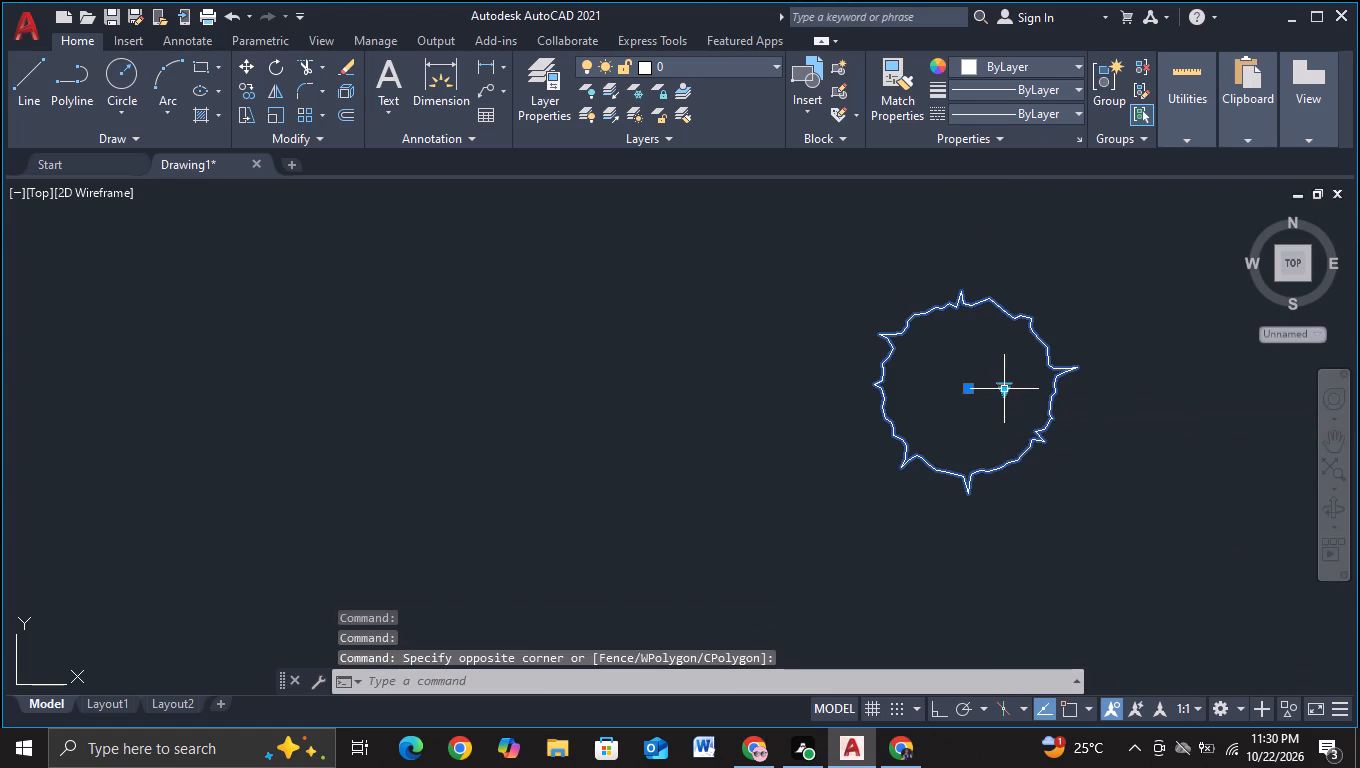
{"action": "left_click", "coordinate": [1008, 391]}
{"action": "left_click", "coordinate": [1114, 548]}
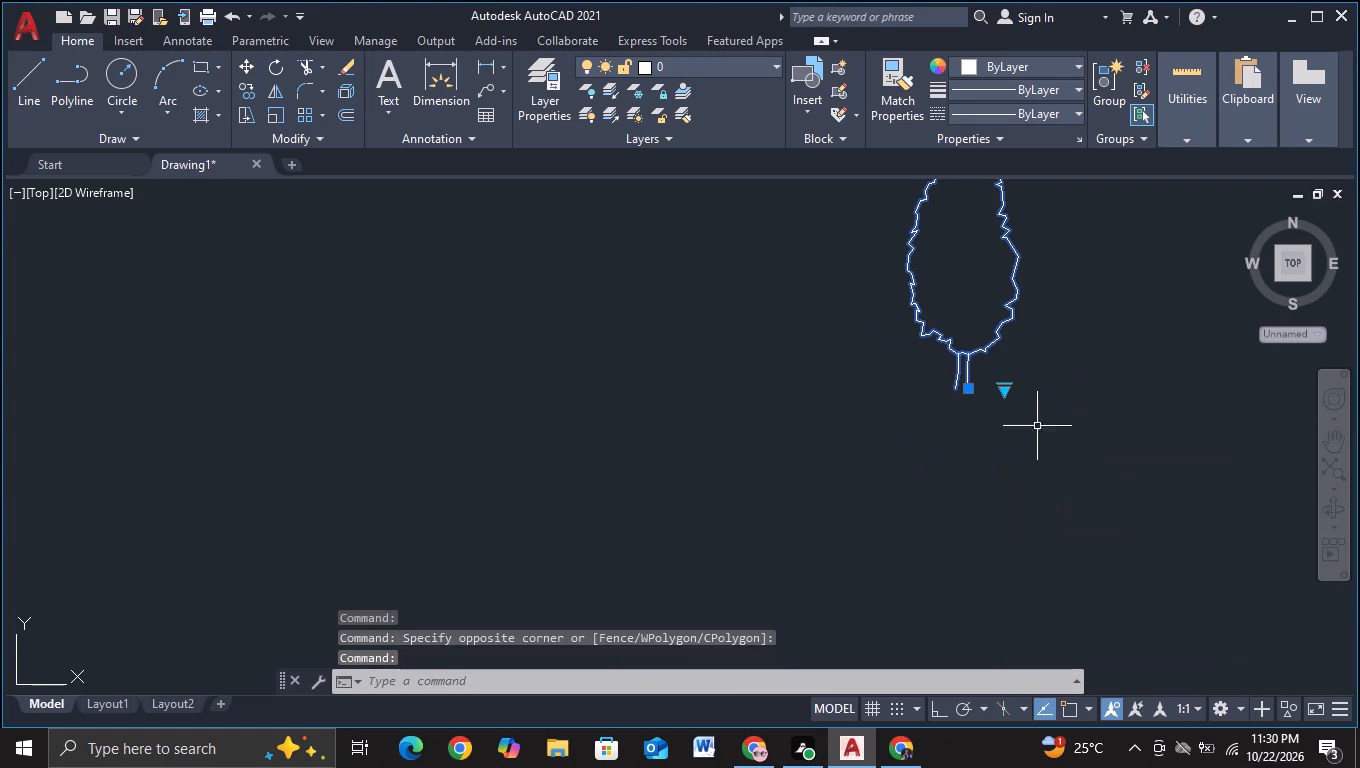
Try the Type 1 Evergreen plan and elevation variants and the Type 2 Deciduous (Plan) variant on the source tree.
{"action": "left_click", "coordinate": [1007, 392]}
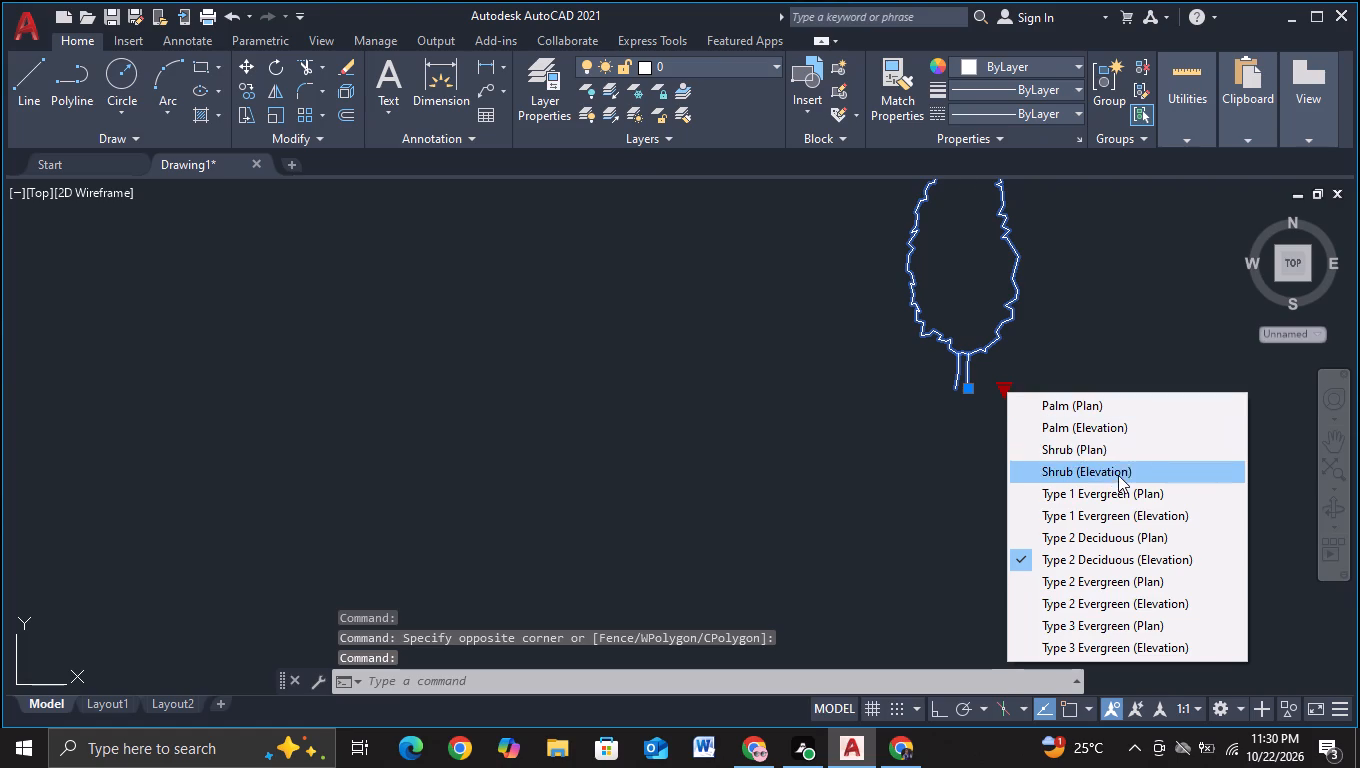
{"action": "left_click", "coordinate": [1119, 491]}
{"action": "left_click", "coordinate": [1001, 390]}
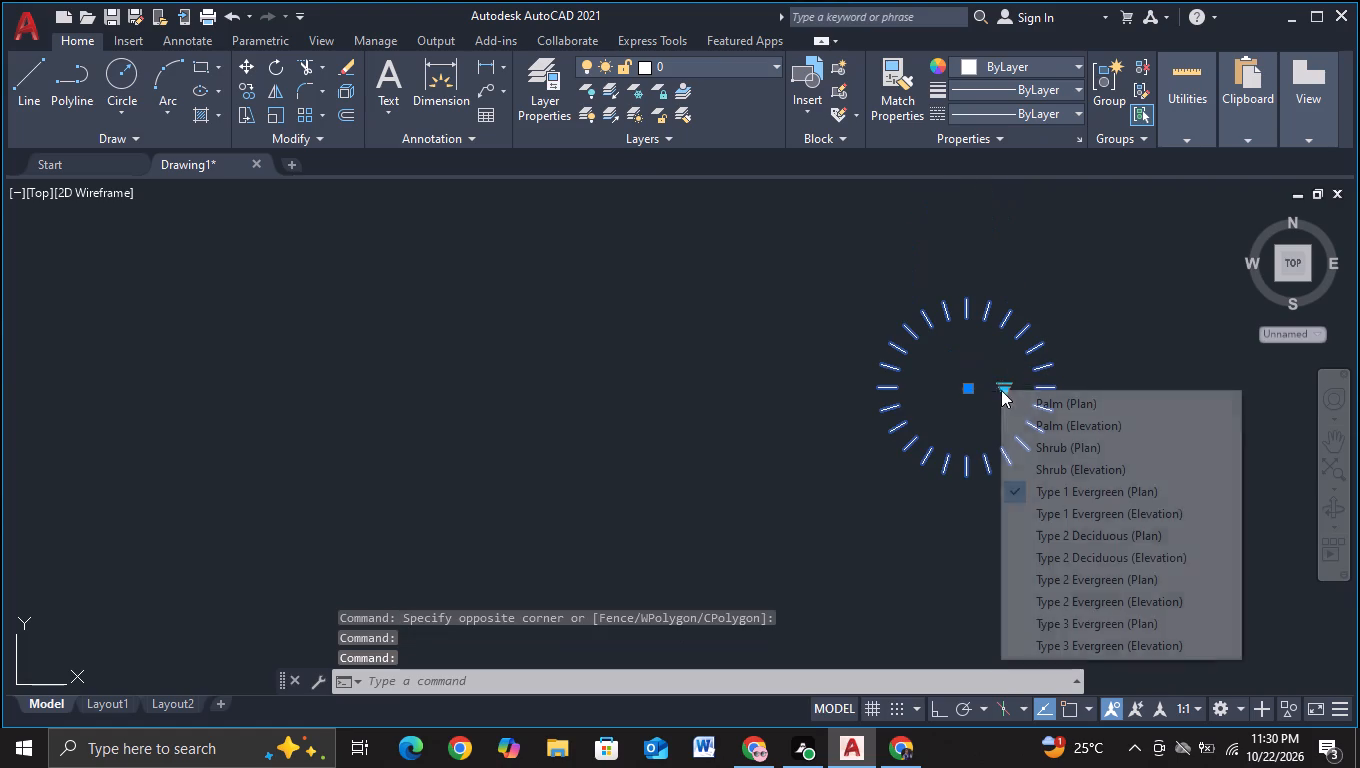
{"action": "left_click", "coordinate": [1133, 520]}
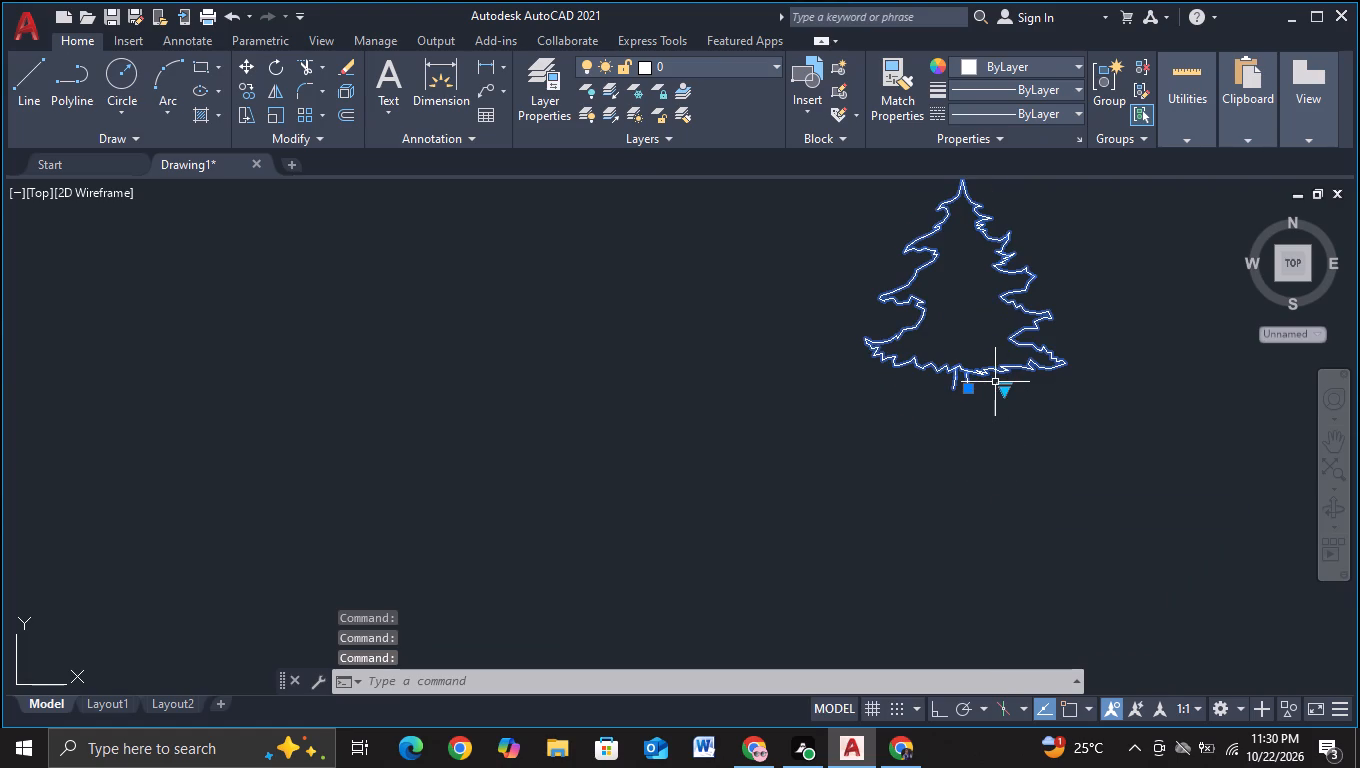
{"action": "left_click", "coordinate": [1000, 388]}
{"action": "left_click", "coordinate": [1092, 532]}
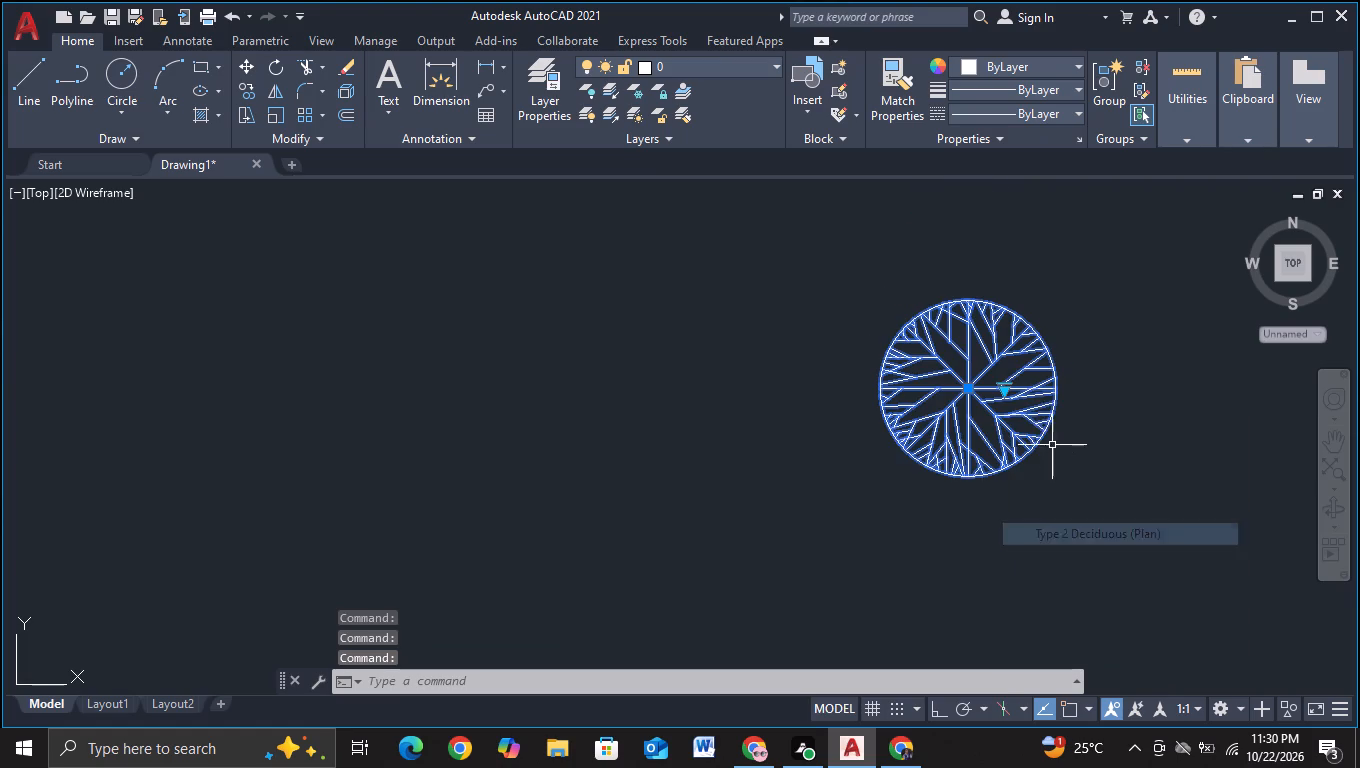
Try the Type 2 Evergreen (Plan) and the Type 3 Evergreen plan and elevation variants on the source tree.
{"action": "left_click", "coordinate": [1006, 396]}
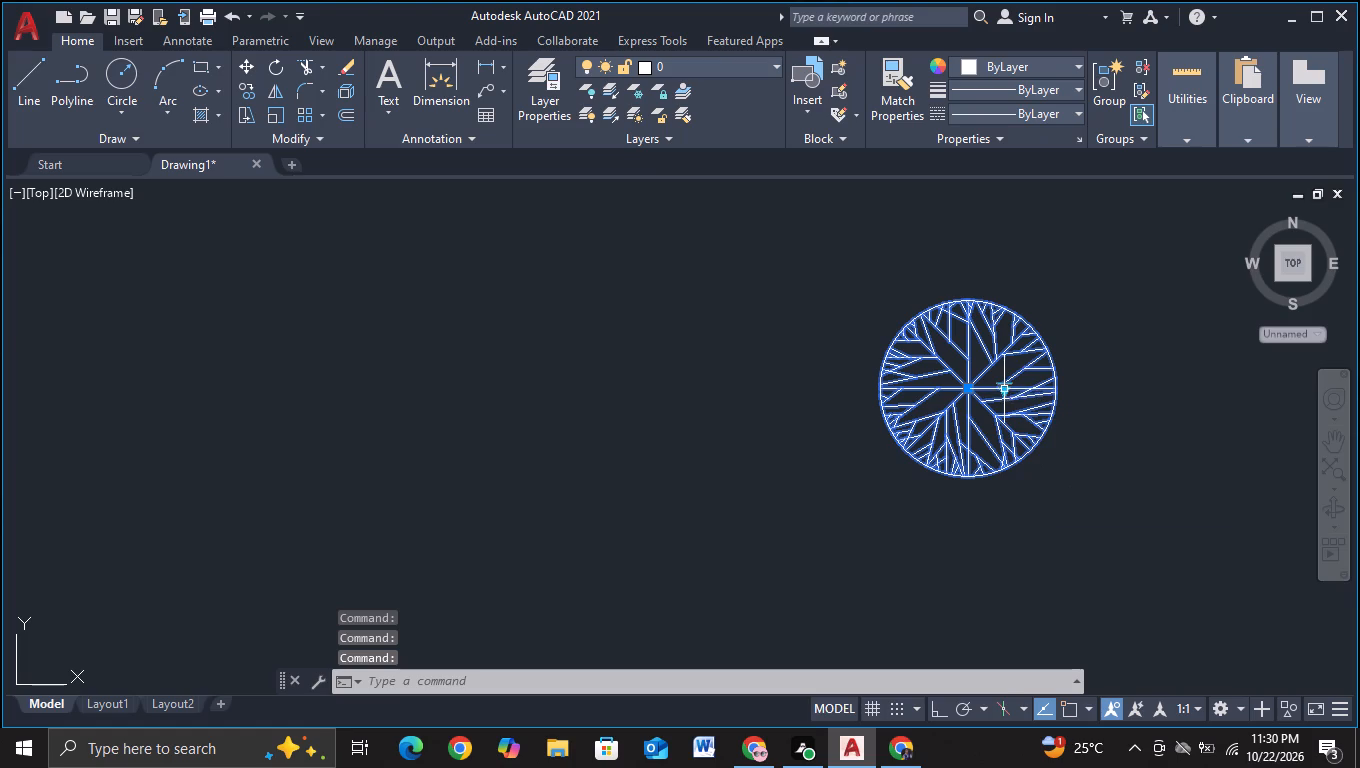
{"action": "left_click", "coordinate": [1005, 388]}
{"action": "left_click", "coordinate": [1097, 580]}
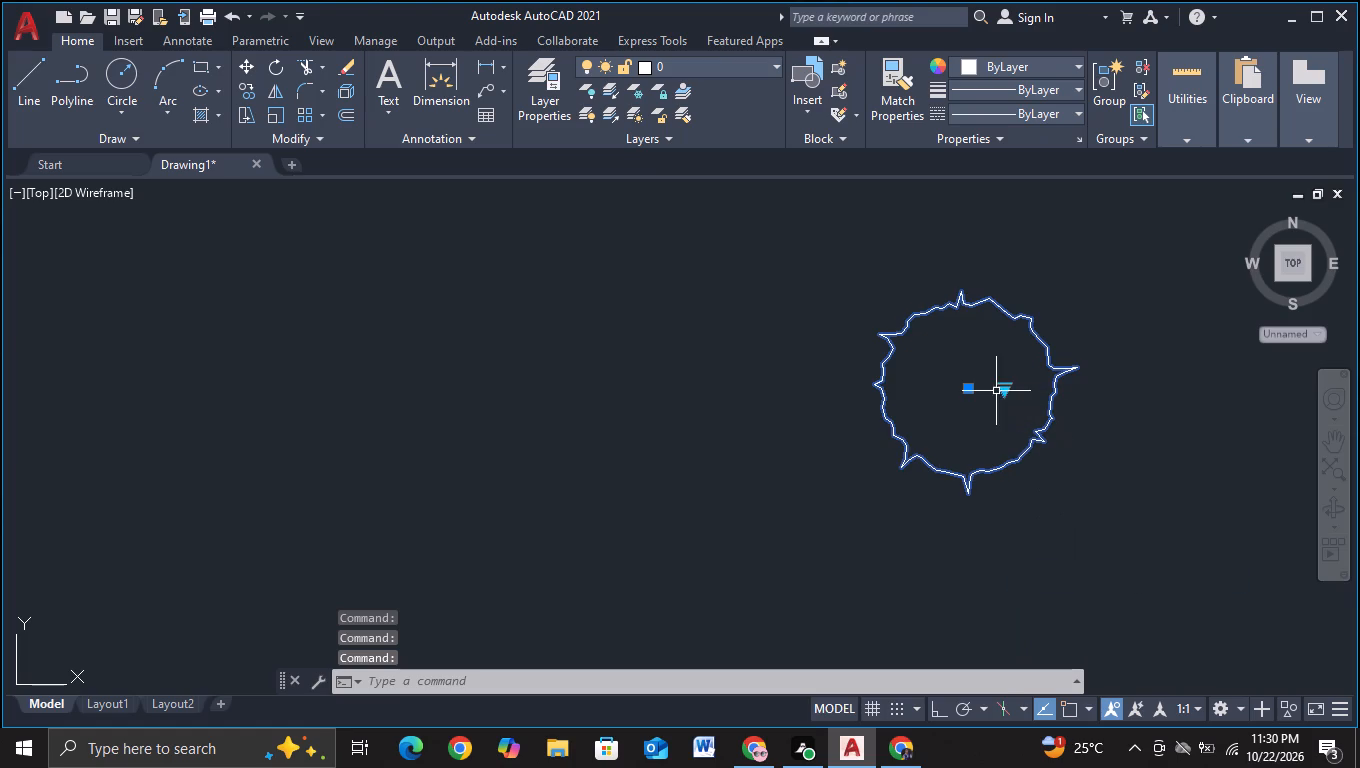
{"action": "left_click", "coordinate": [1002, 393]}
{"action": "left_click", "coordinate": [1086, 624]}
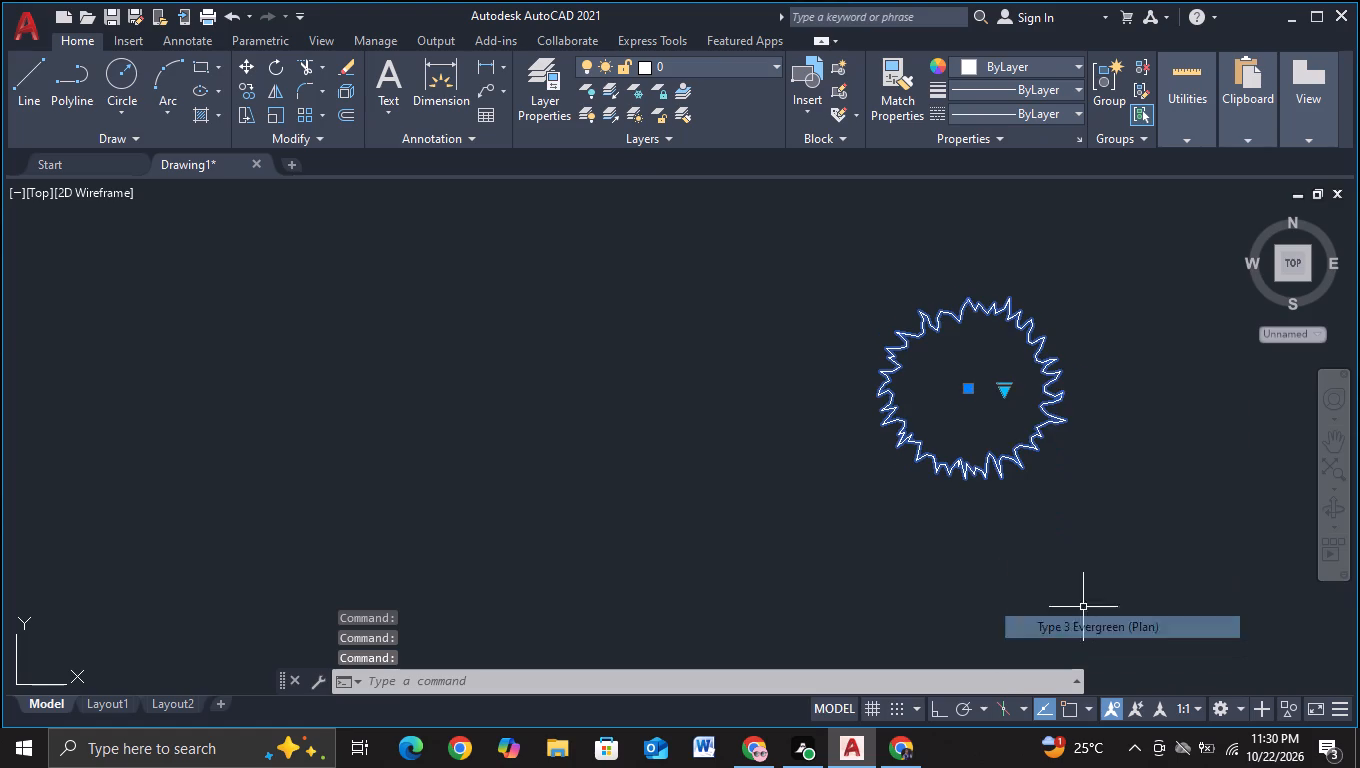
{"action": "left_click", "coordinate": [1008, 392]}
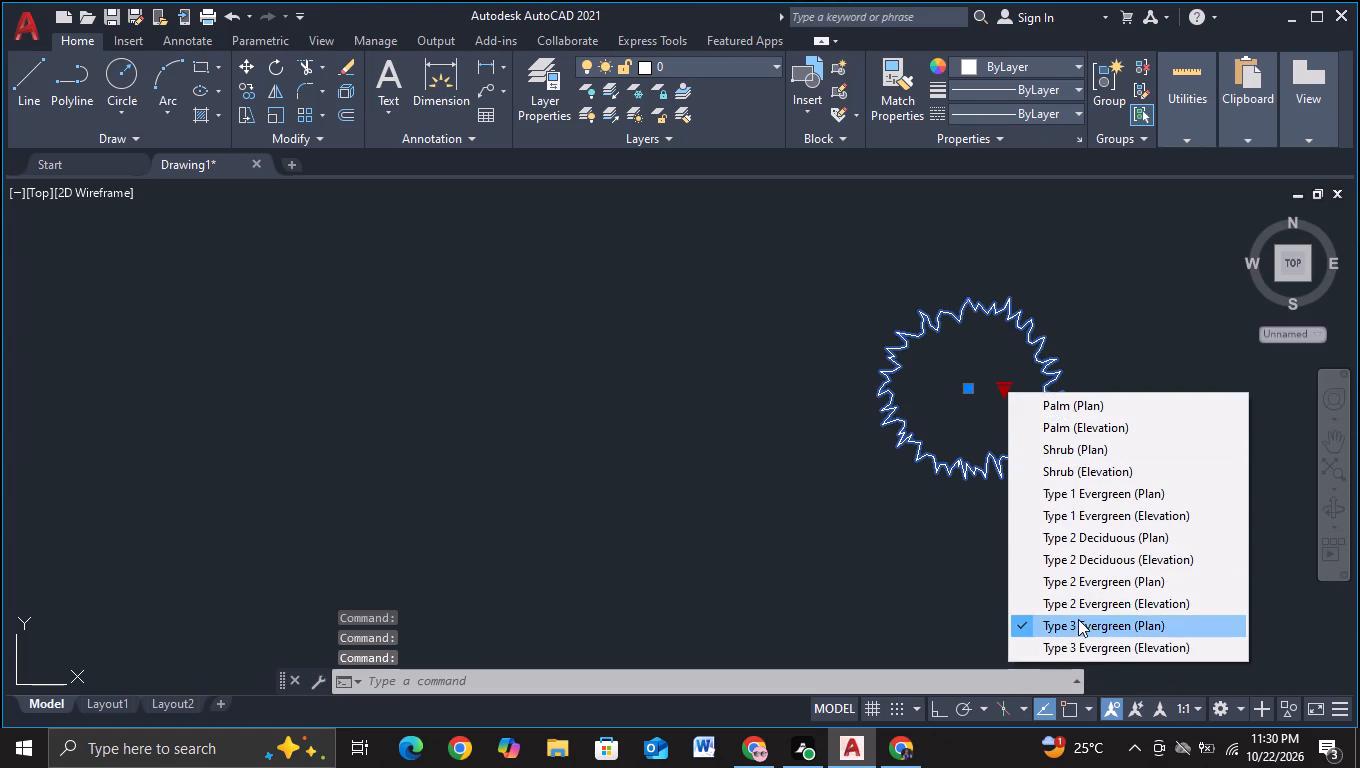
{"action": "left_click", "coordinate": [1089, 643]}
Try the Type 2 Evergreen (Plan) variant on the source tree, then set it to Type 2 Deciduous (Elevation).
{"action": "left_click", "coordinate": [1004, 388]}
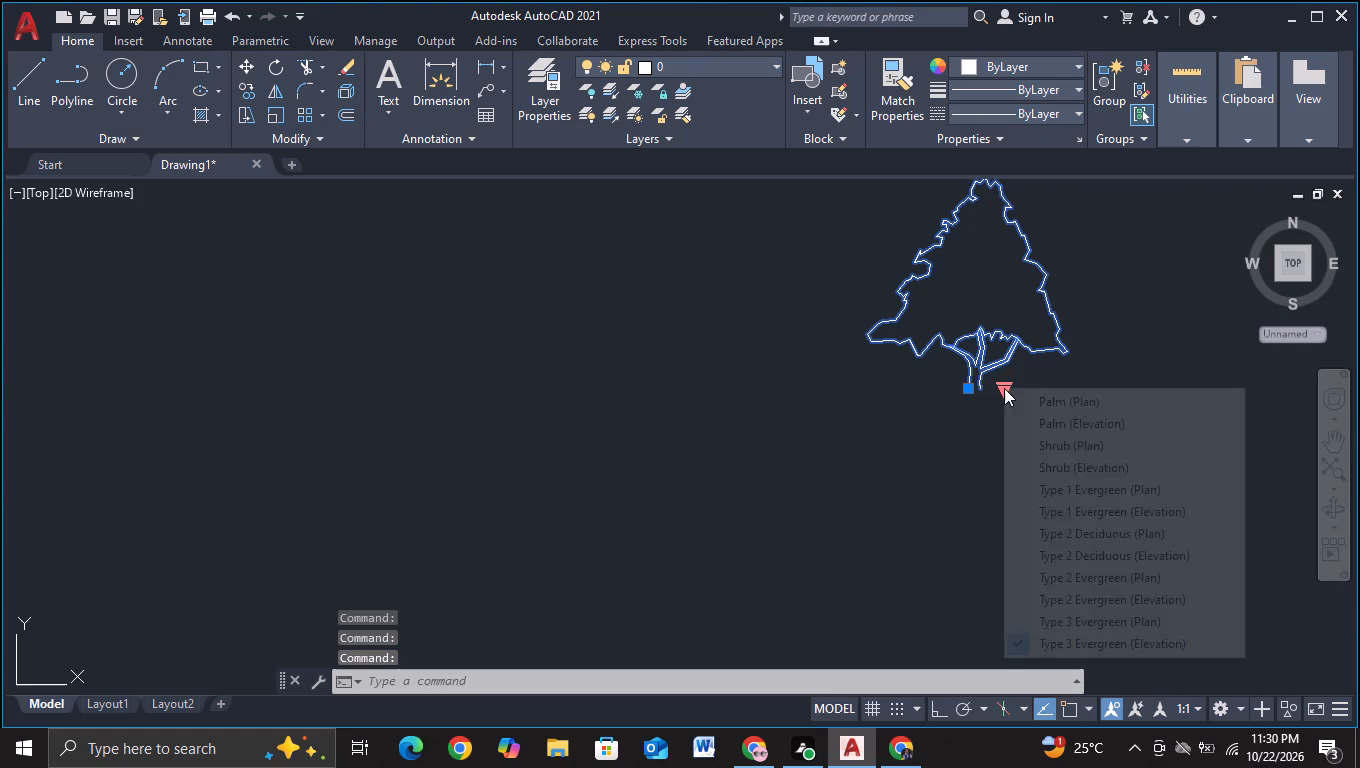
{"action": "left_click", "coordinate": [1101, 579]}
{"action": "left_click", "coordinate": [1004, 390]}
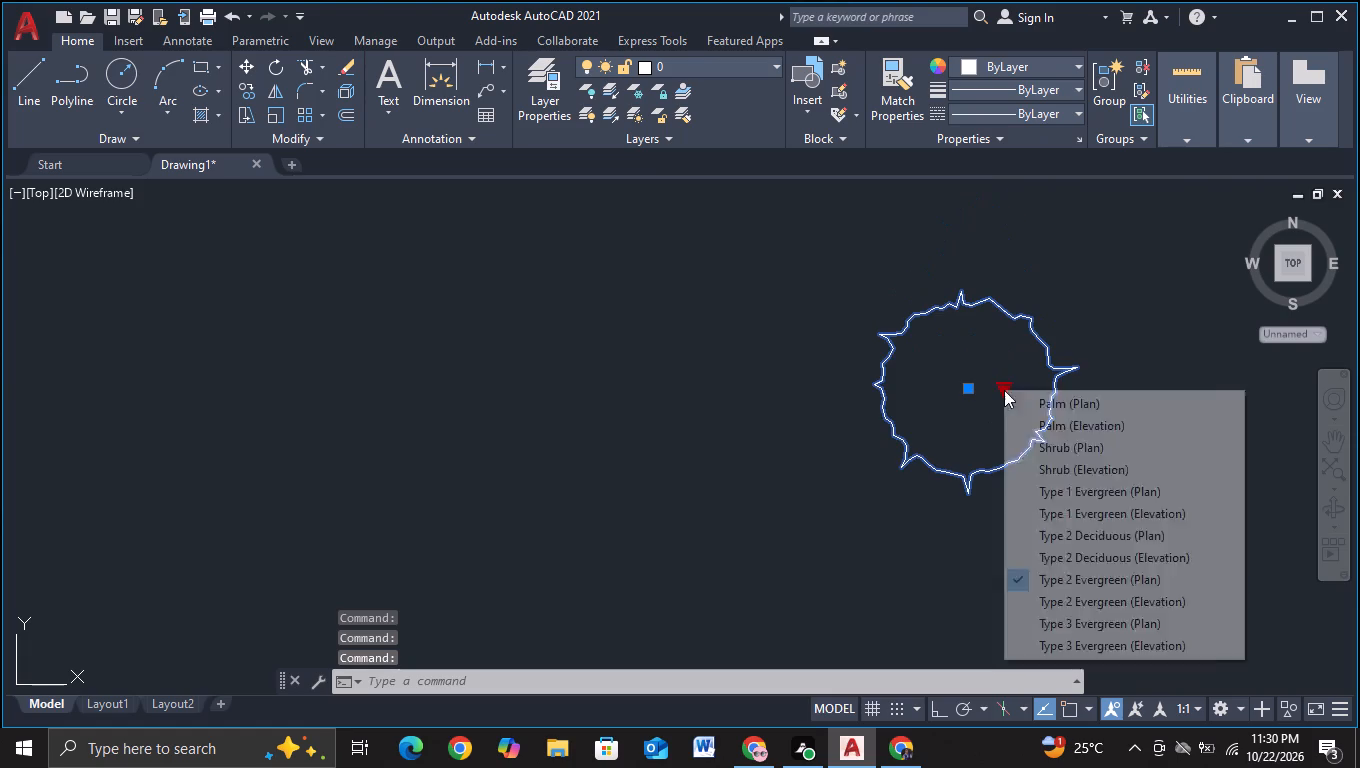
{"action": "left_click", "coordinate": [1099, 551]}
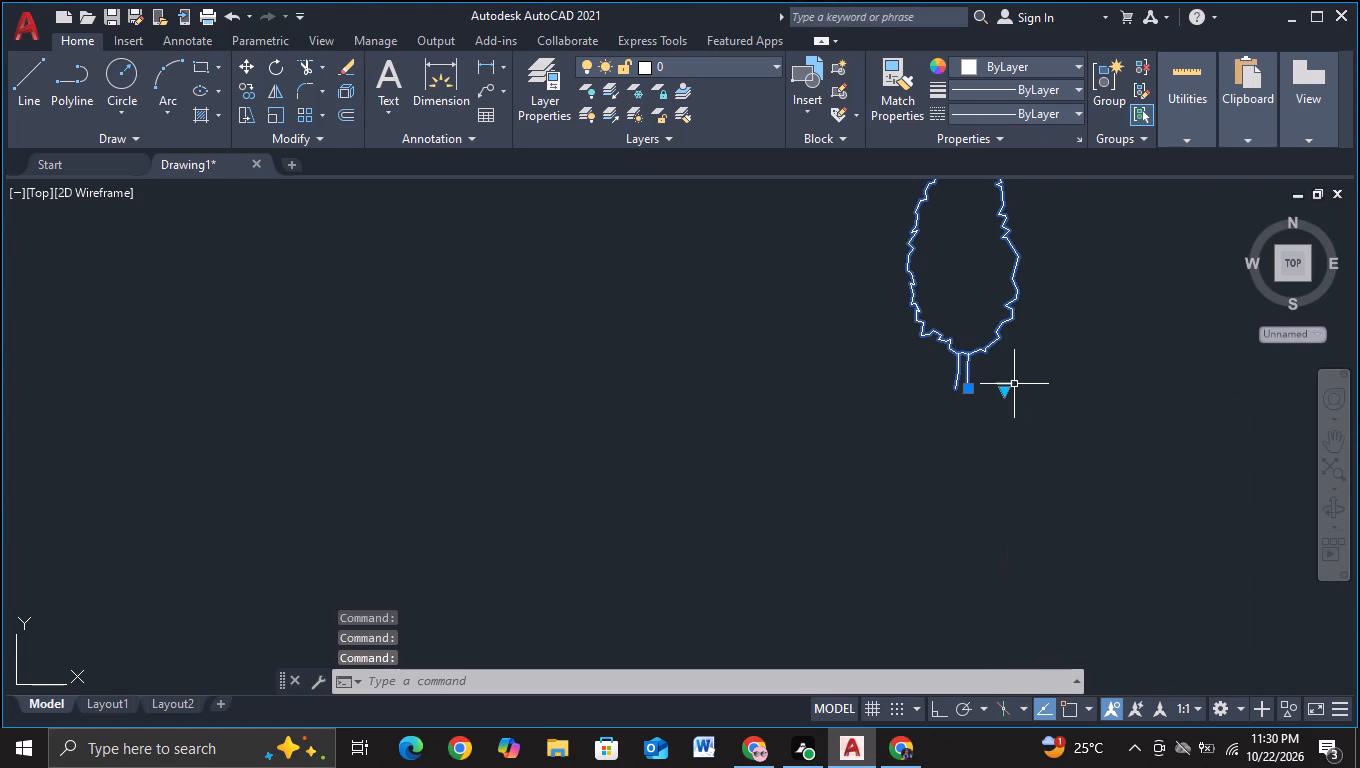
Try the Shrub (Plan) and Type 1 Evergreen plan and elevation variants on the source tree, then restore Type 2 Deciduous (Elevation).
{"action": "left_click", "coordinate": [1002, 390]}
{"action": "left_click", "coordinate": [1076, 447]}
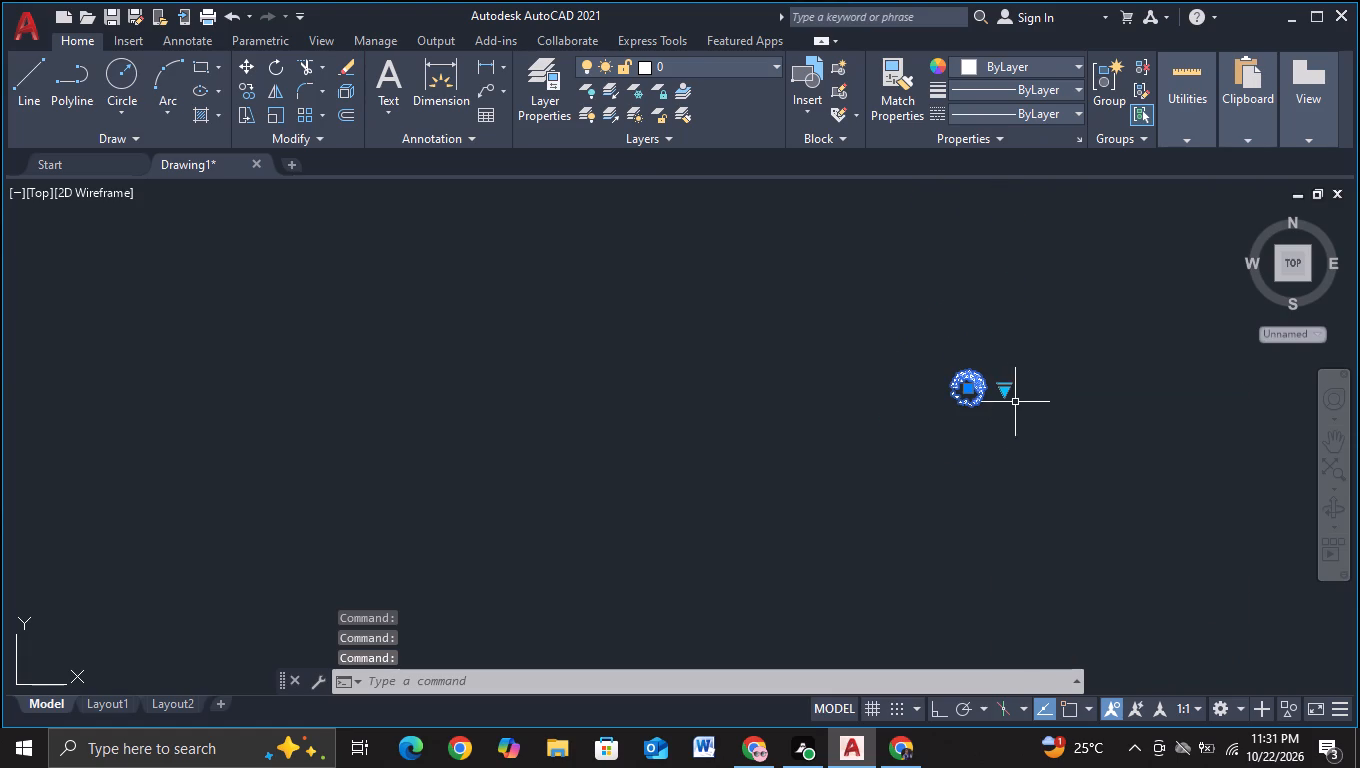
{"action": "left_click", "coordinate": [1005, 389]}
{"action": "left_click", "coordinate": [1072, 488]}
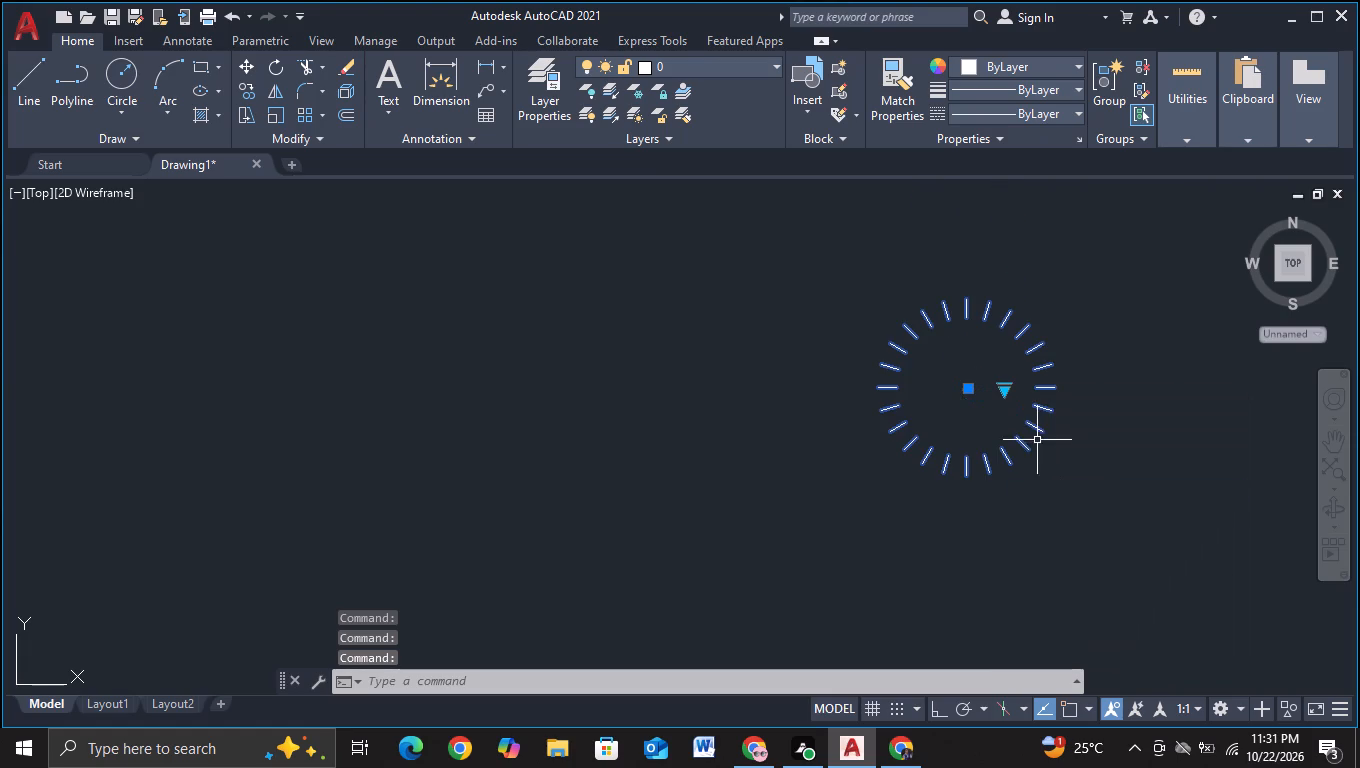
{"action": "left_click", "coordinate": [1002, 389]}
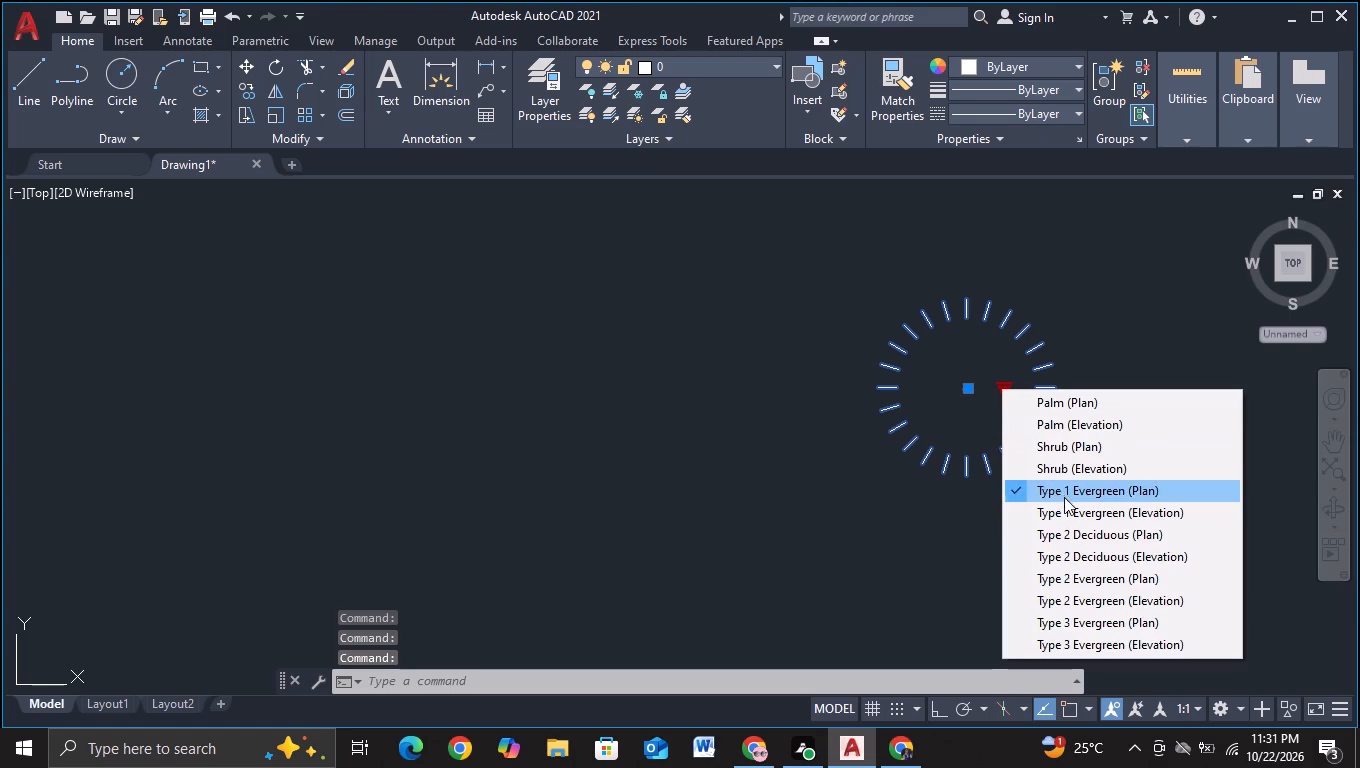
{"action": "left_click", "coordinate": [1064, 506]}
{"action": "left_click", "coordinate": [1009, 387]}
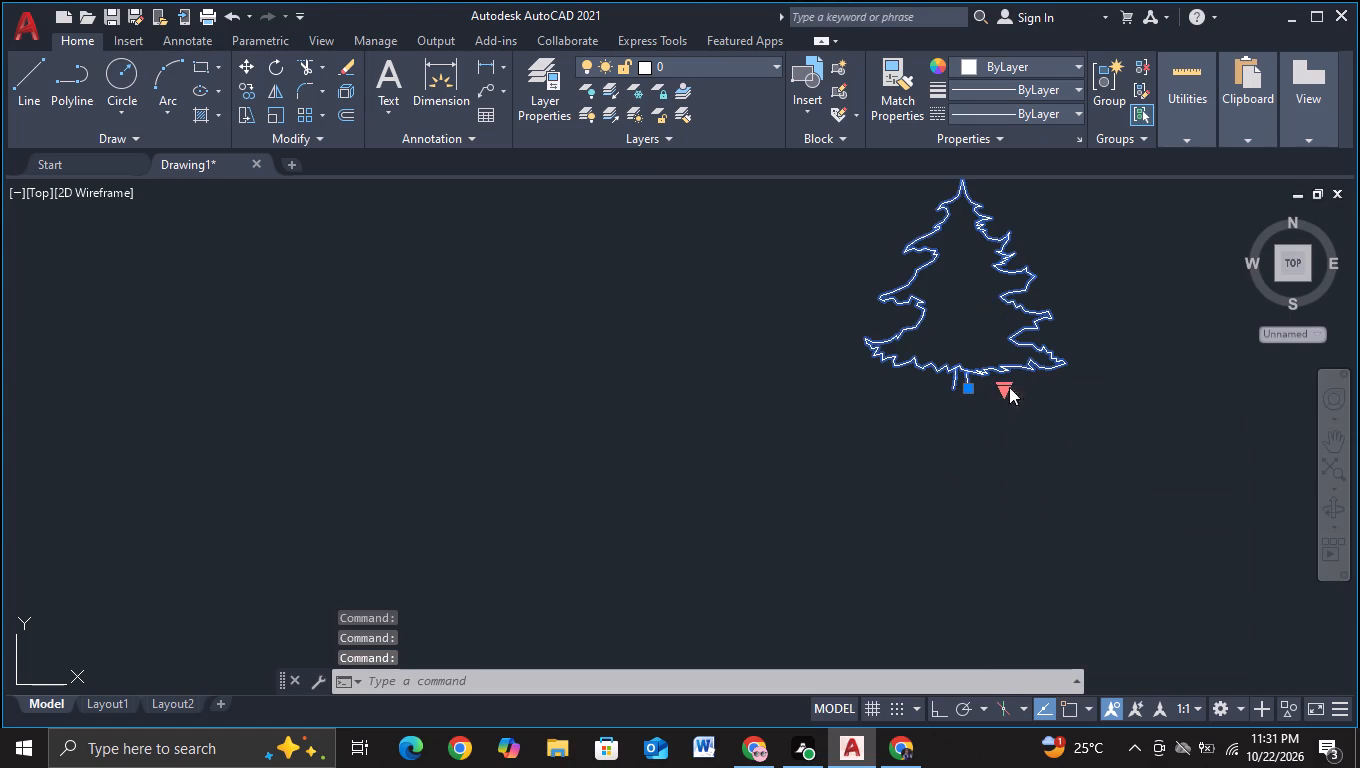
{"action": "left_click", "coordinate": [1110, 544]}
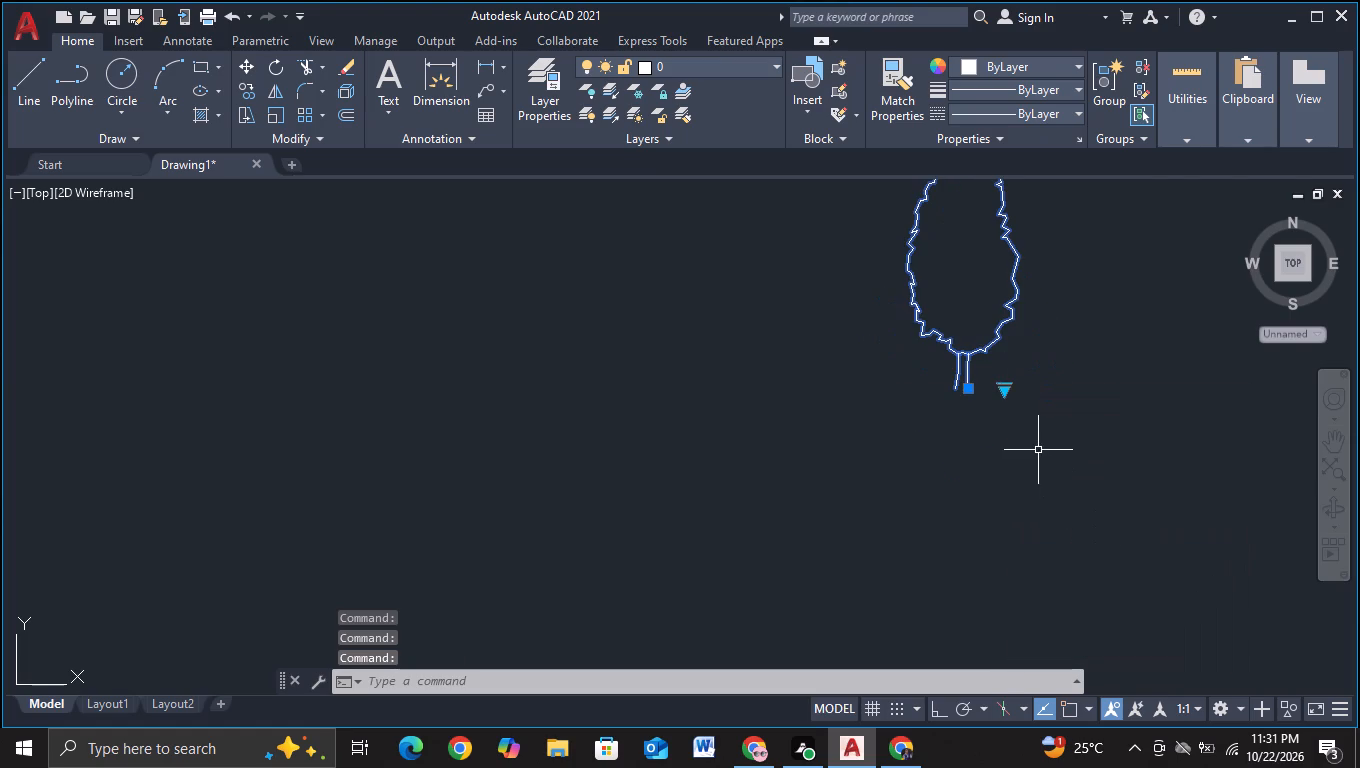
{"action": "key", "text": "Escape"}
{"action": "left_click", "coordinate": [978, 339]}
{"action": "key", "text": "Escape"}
Switch the source tree block below the ground line to the Shrub (Plan) variant.
{"action": "scroll", "coordinate": [978, 339], "scroll_direction": "down", "scroll_amount": 3}
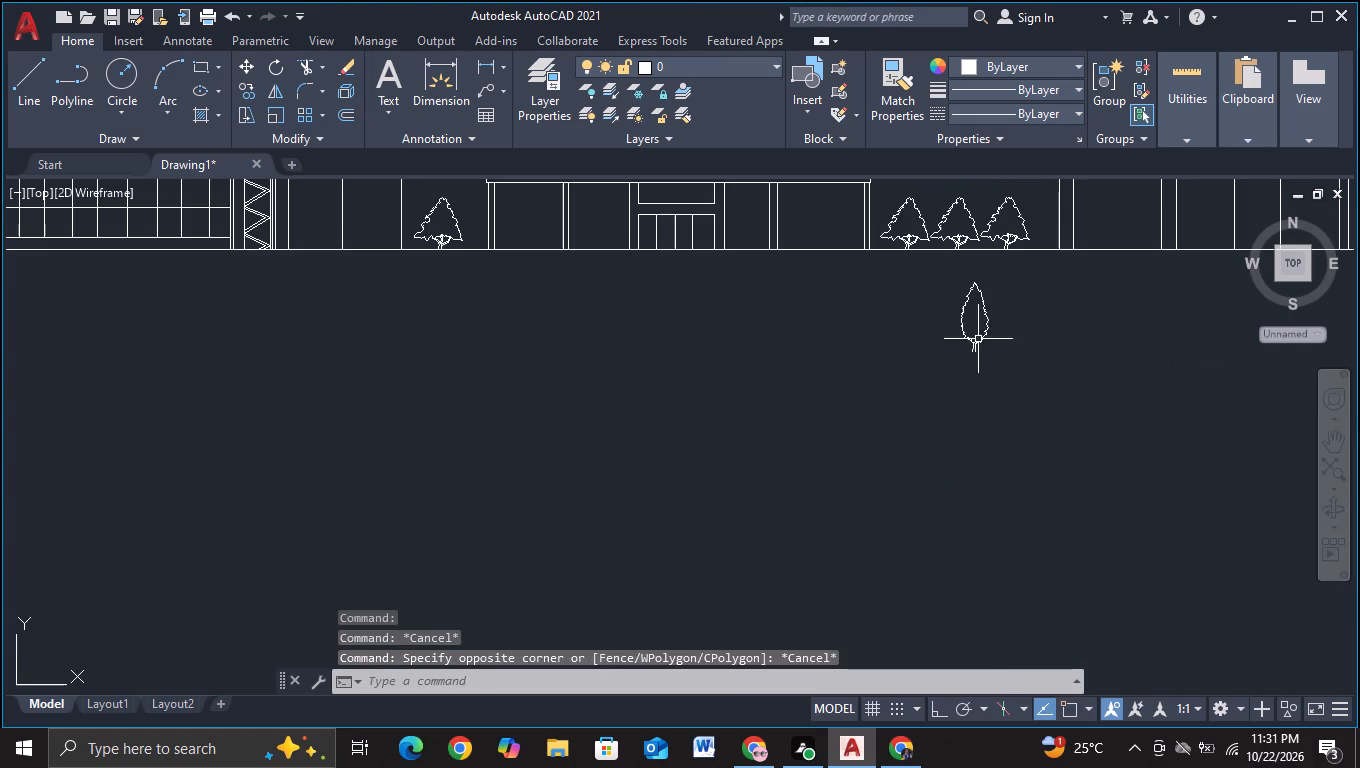
{"action": "left_click_drag", "start_coordinate": [931, 269], "coordinate": [995, 275]}
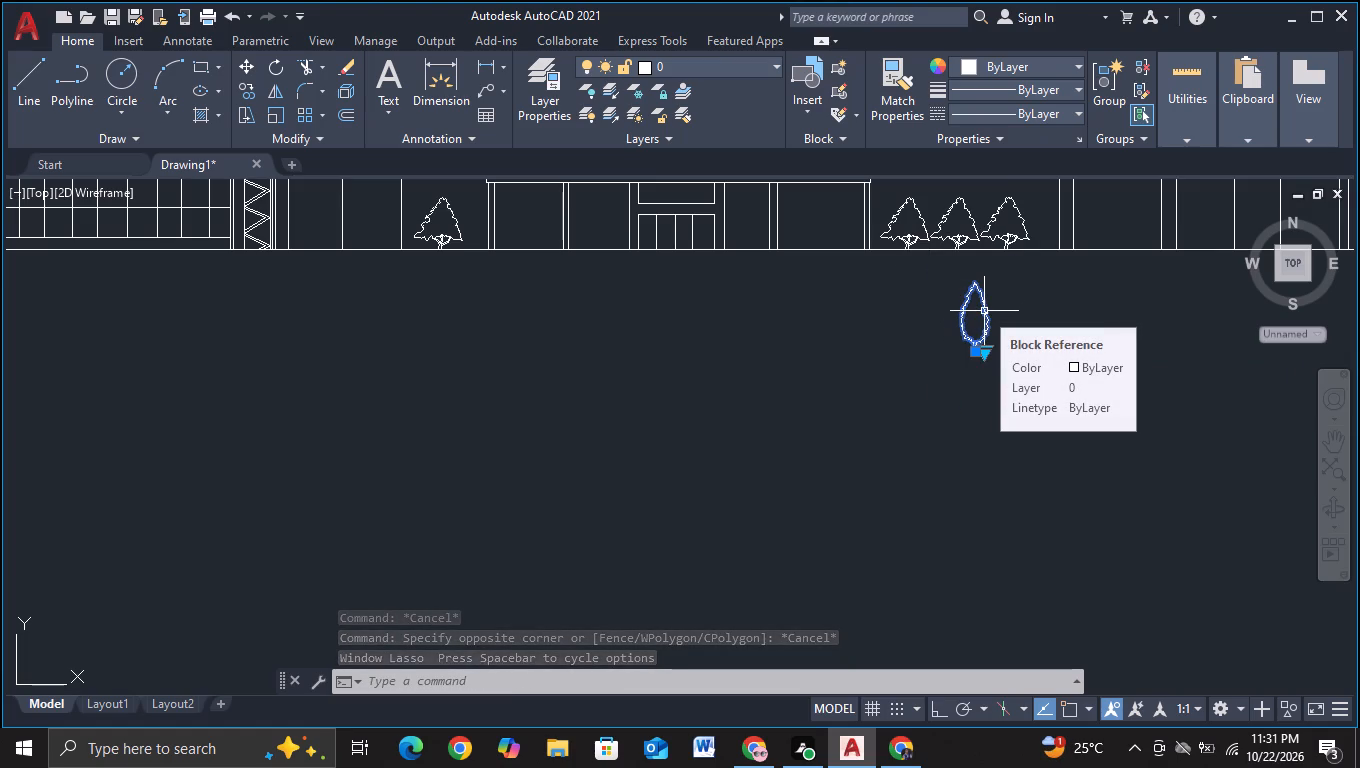
{"action": "left_click", "coordinate": [988, 357]}
{"action": "left_click", "coordinate": [1082, 425]}
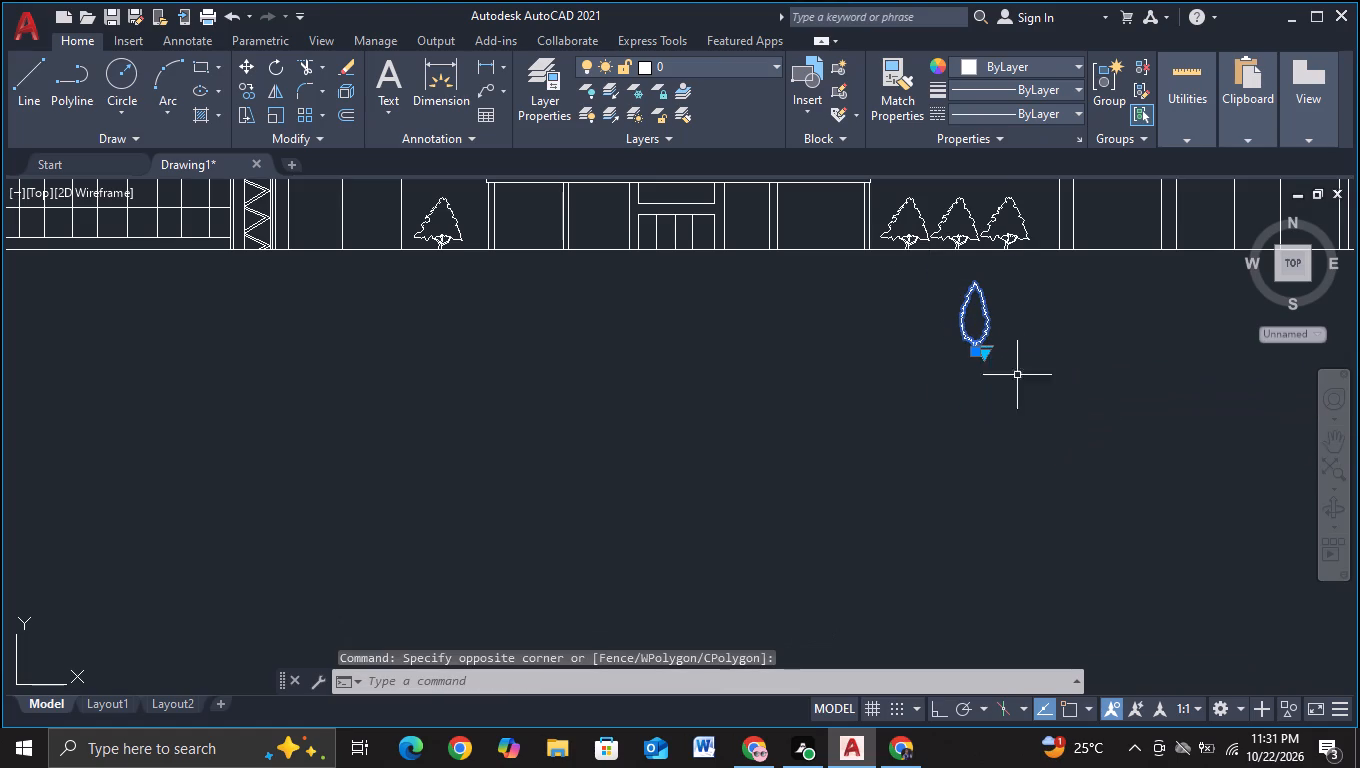
{"action": "left_click", "coordinate": [983, 350]}
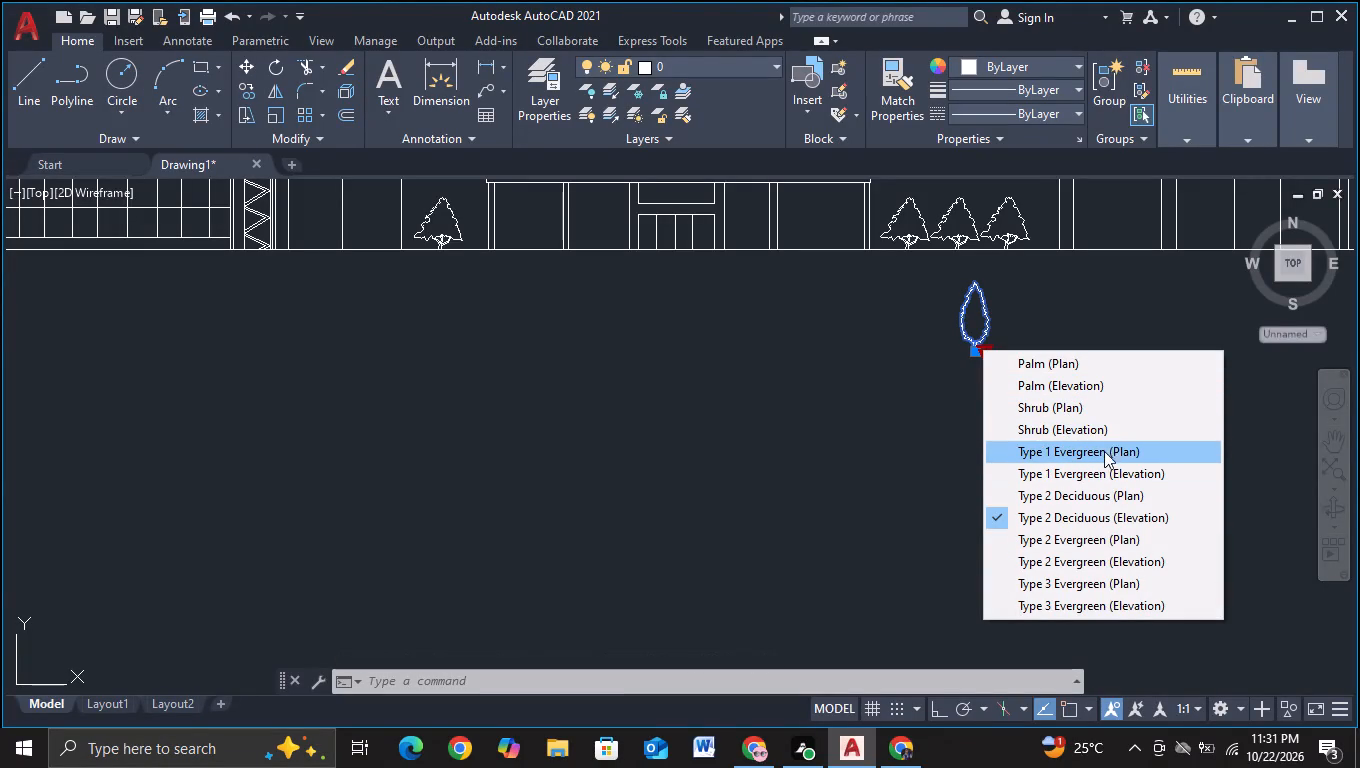
{"action": "left_click", "coordinate": [1102, 412]}
{"action": "key", "text": "Escape"}
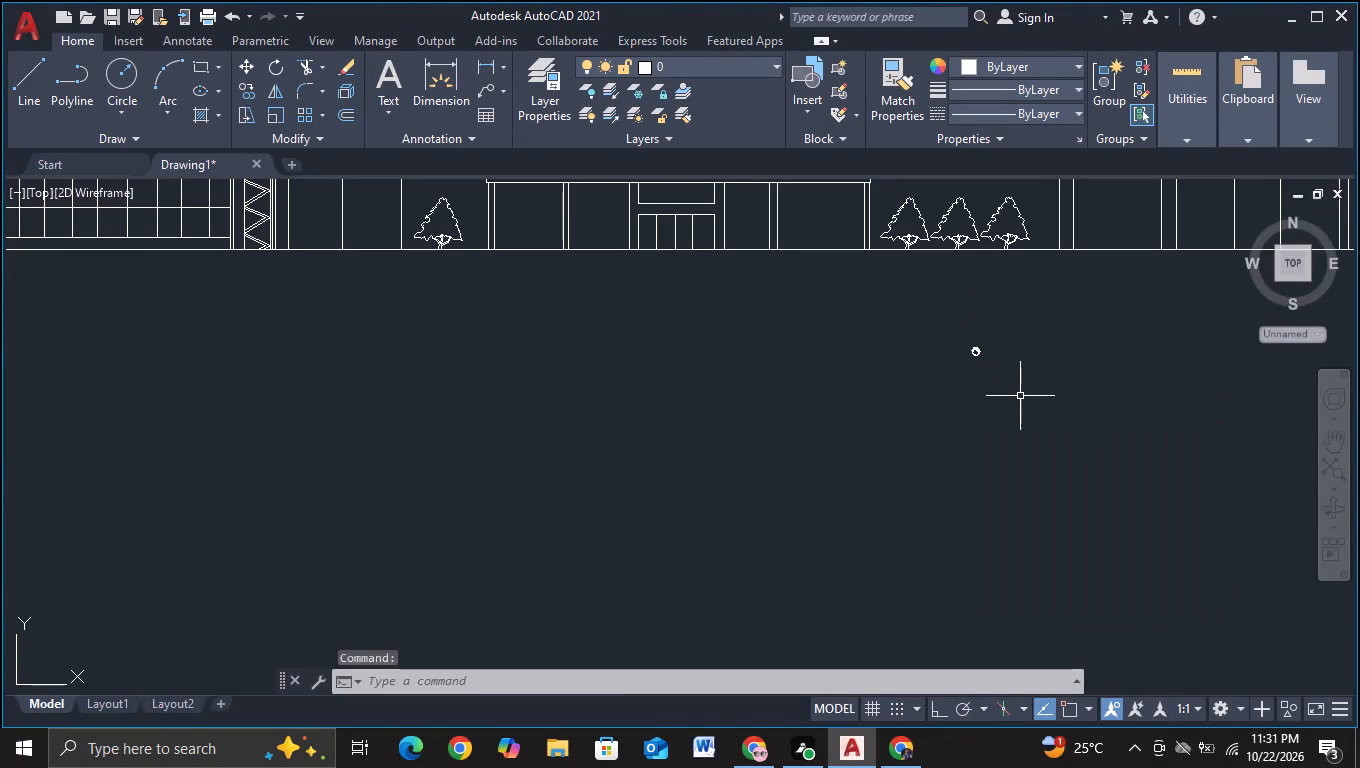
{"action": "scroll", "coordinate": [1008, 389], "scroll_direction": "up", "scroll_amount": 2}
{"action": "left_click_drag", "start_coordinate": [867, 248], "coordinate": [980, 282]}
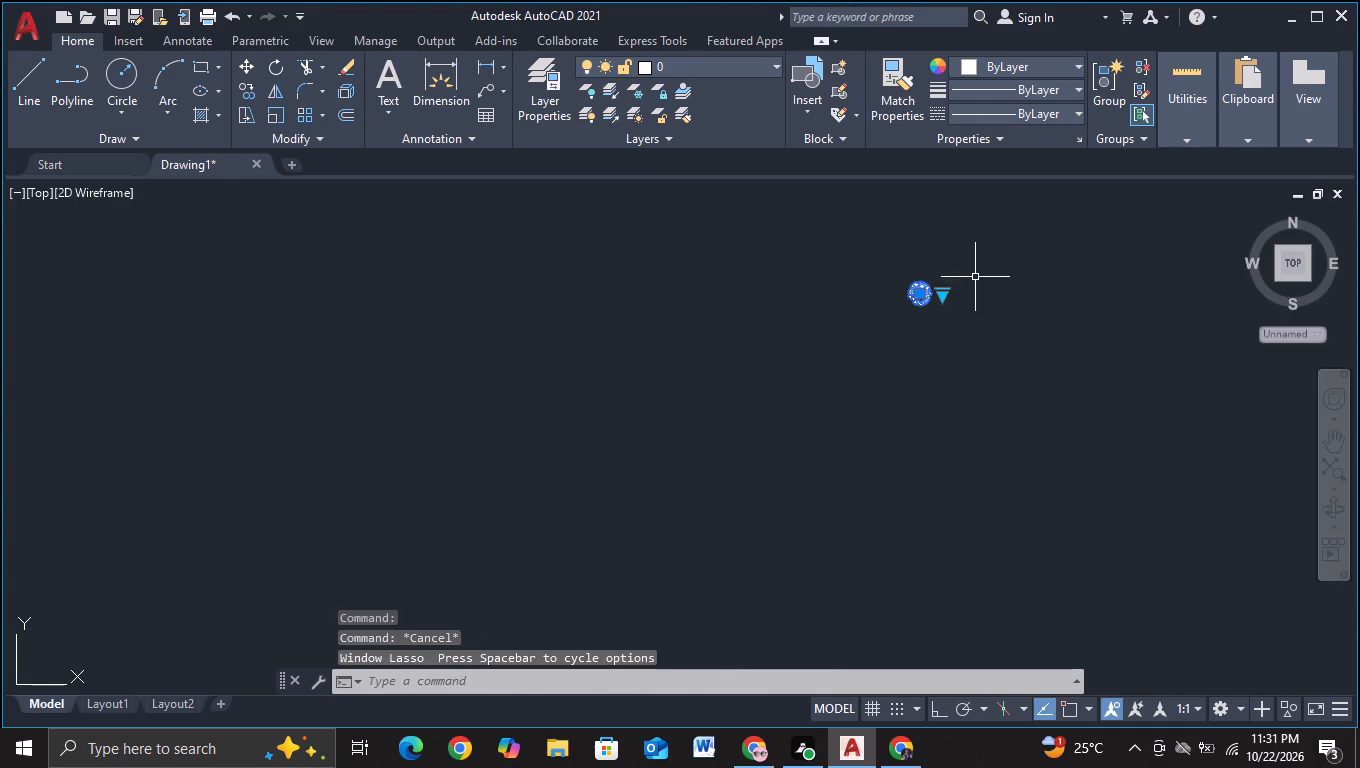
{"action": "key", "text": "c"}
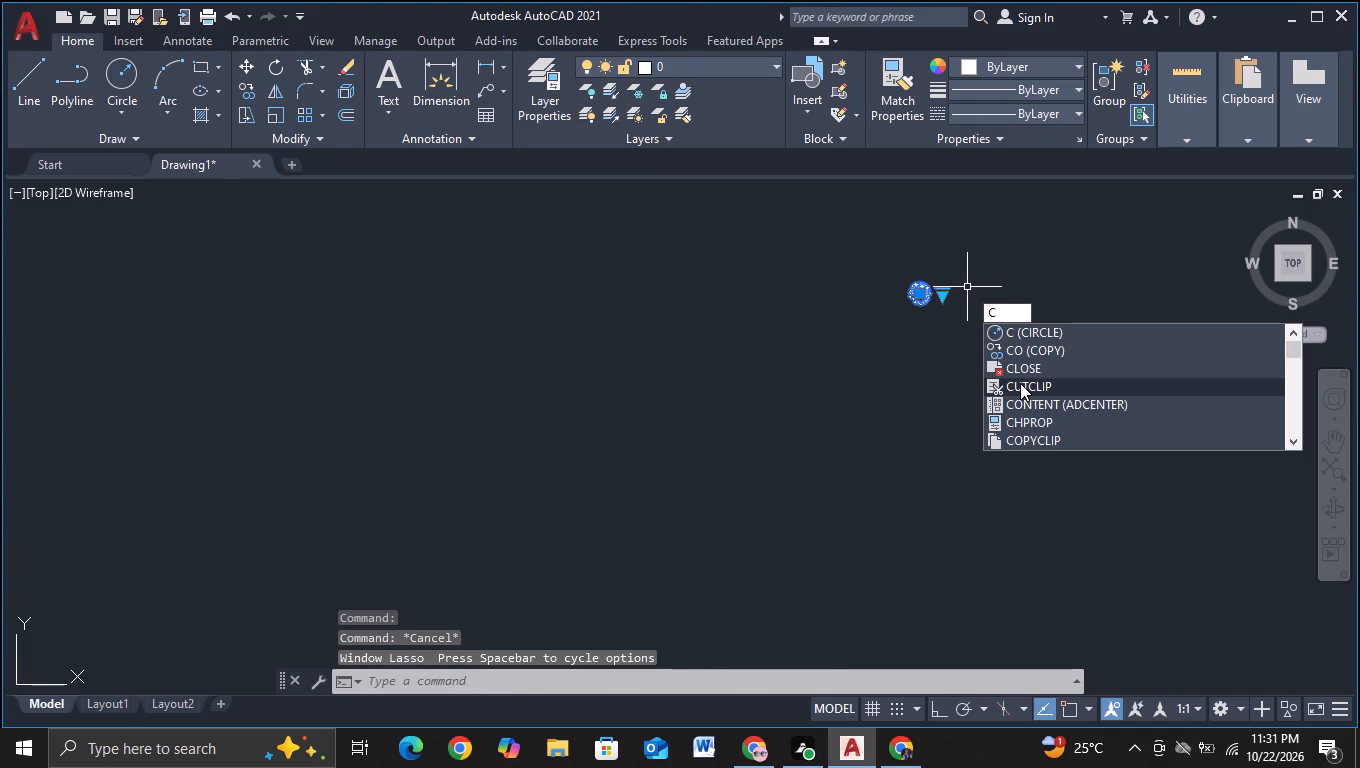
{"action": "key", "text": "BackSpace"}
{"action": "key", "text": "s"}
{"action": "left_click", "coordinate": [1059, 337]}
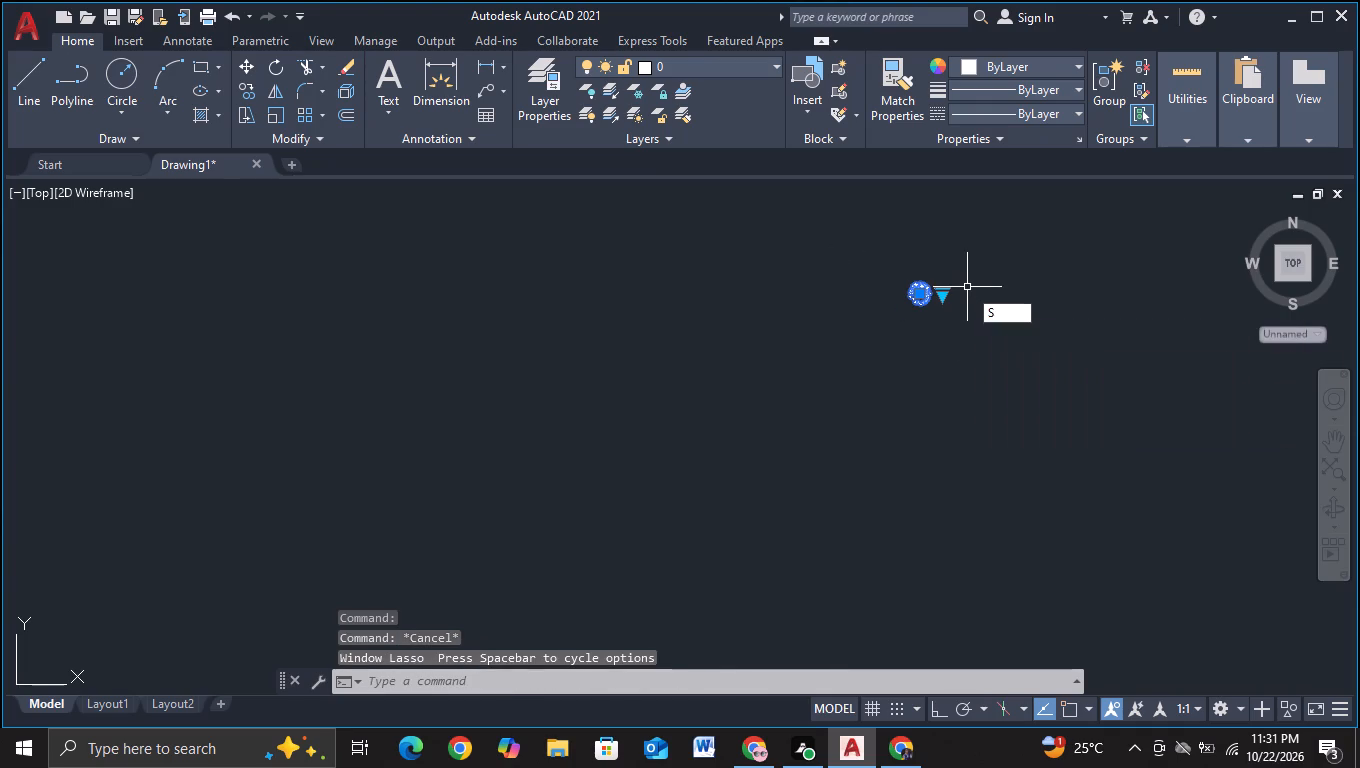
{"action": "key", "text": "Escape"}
Enlarge the shrub block below the ground line freehand with Scale, using a base point just beside it.
{"action": "left_click", "coordinate": [919, 299]}
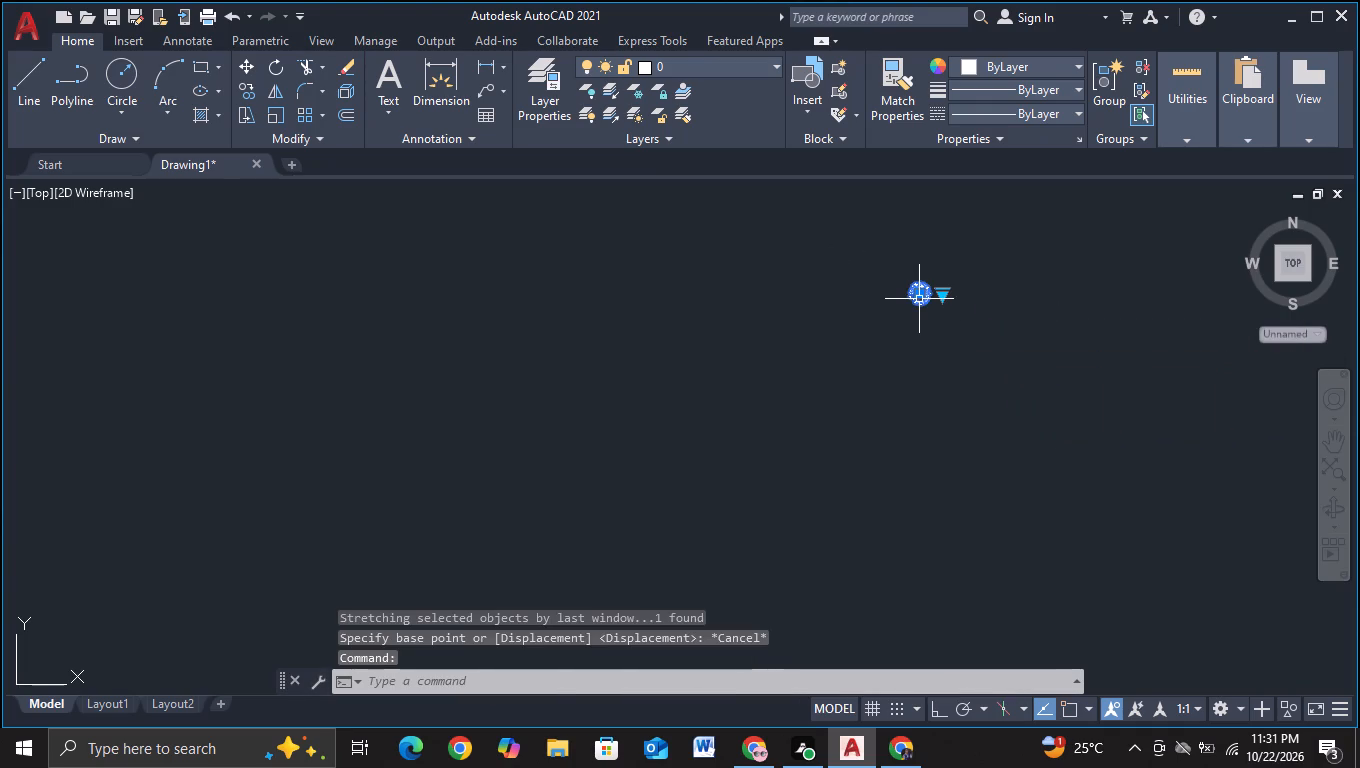
{"action": "key", "text": "s"}
{"action": "left_click", "coordinate": [998, 358]}
{"action": "left_click", "coordinate": [952, 317]}
{"action": "left_click", "coordinate": [1222, 501]}
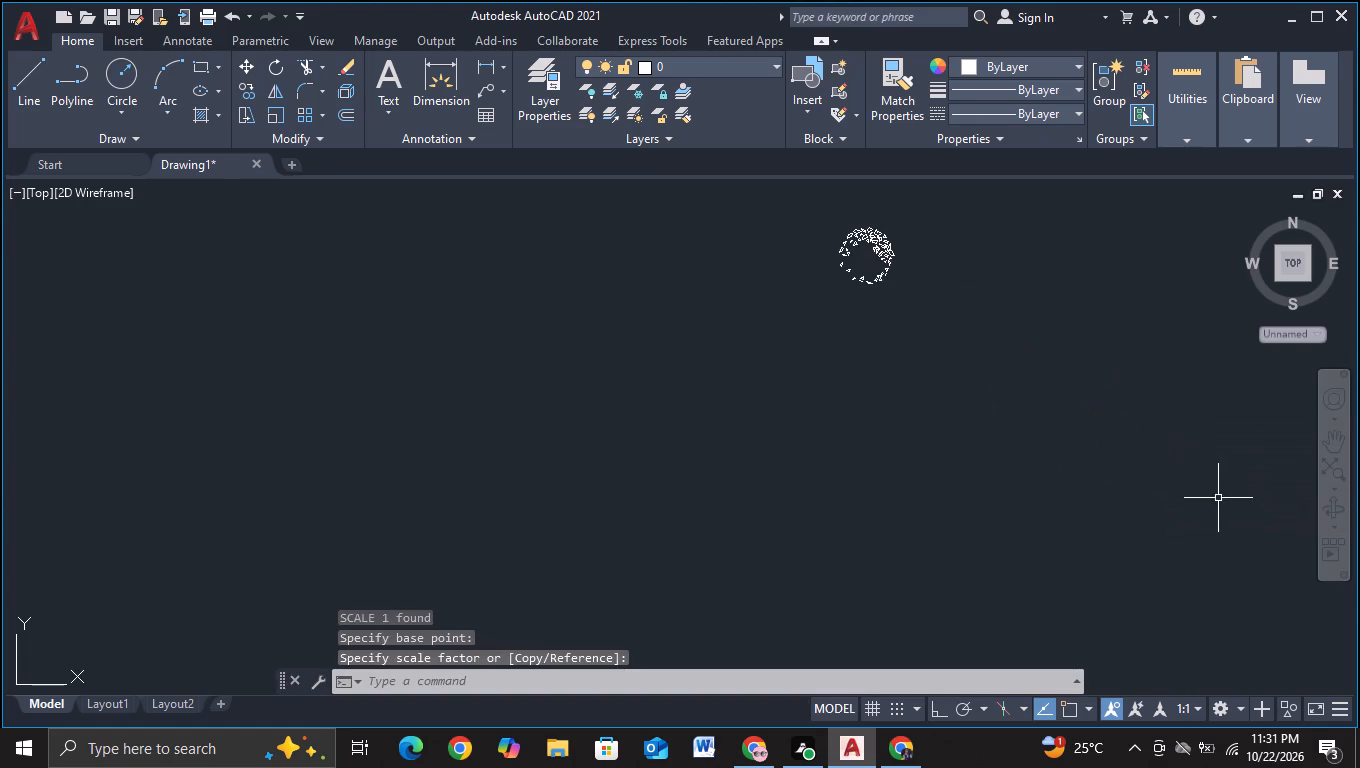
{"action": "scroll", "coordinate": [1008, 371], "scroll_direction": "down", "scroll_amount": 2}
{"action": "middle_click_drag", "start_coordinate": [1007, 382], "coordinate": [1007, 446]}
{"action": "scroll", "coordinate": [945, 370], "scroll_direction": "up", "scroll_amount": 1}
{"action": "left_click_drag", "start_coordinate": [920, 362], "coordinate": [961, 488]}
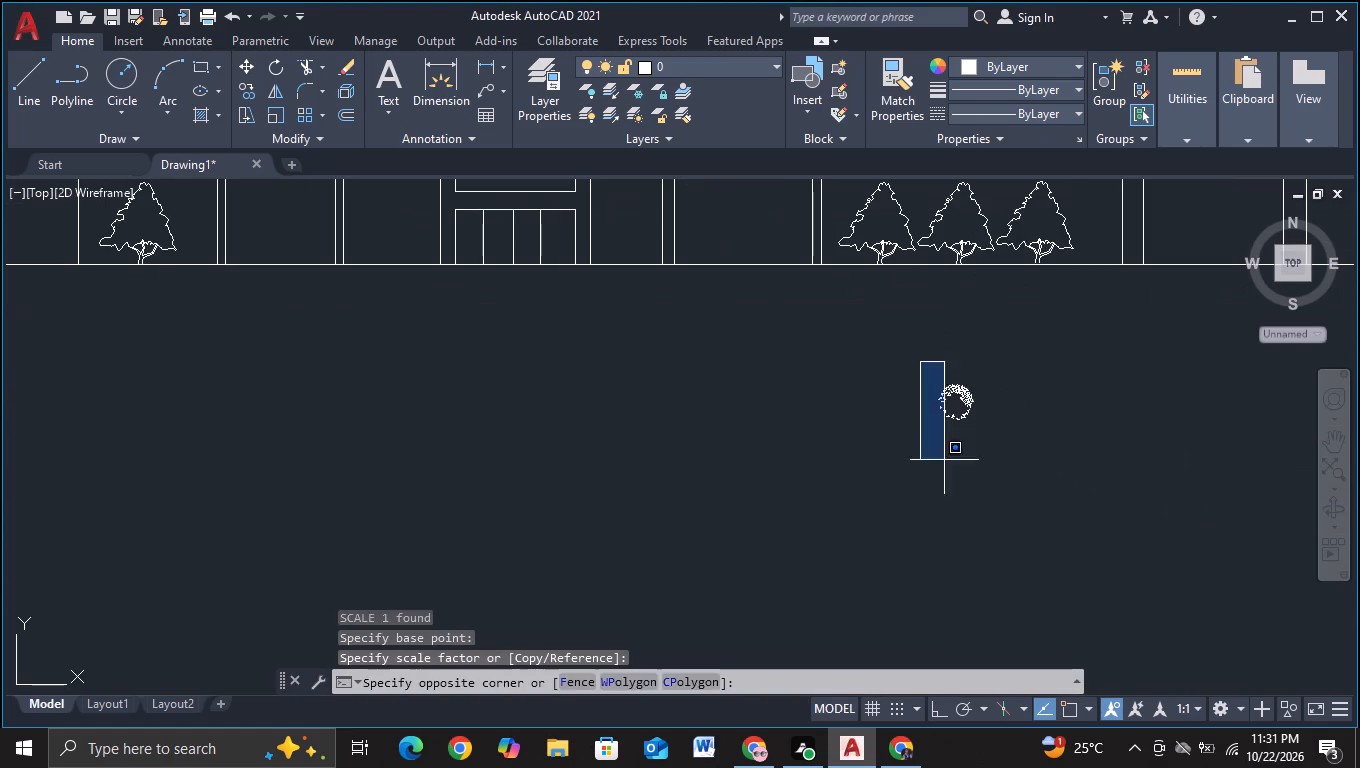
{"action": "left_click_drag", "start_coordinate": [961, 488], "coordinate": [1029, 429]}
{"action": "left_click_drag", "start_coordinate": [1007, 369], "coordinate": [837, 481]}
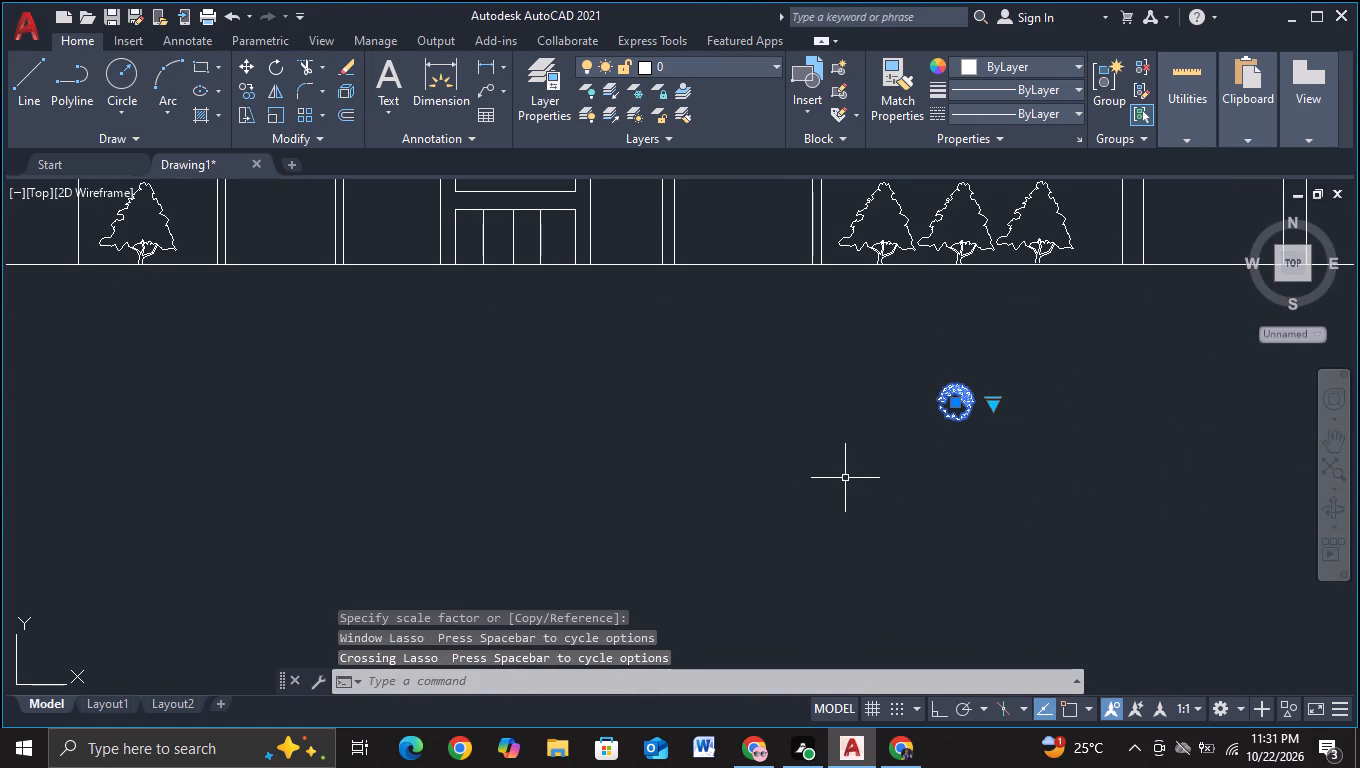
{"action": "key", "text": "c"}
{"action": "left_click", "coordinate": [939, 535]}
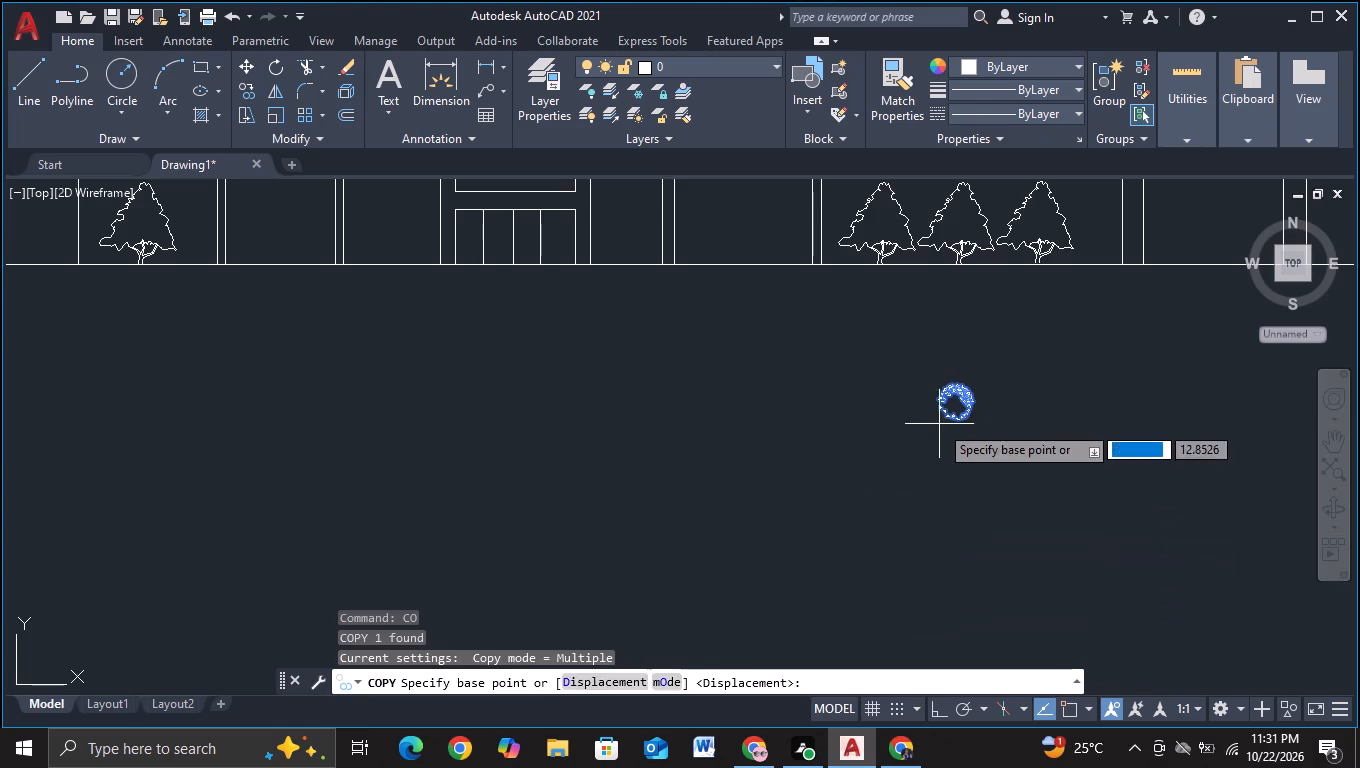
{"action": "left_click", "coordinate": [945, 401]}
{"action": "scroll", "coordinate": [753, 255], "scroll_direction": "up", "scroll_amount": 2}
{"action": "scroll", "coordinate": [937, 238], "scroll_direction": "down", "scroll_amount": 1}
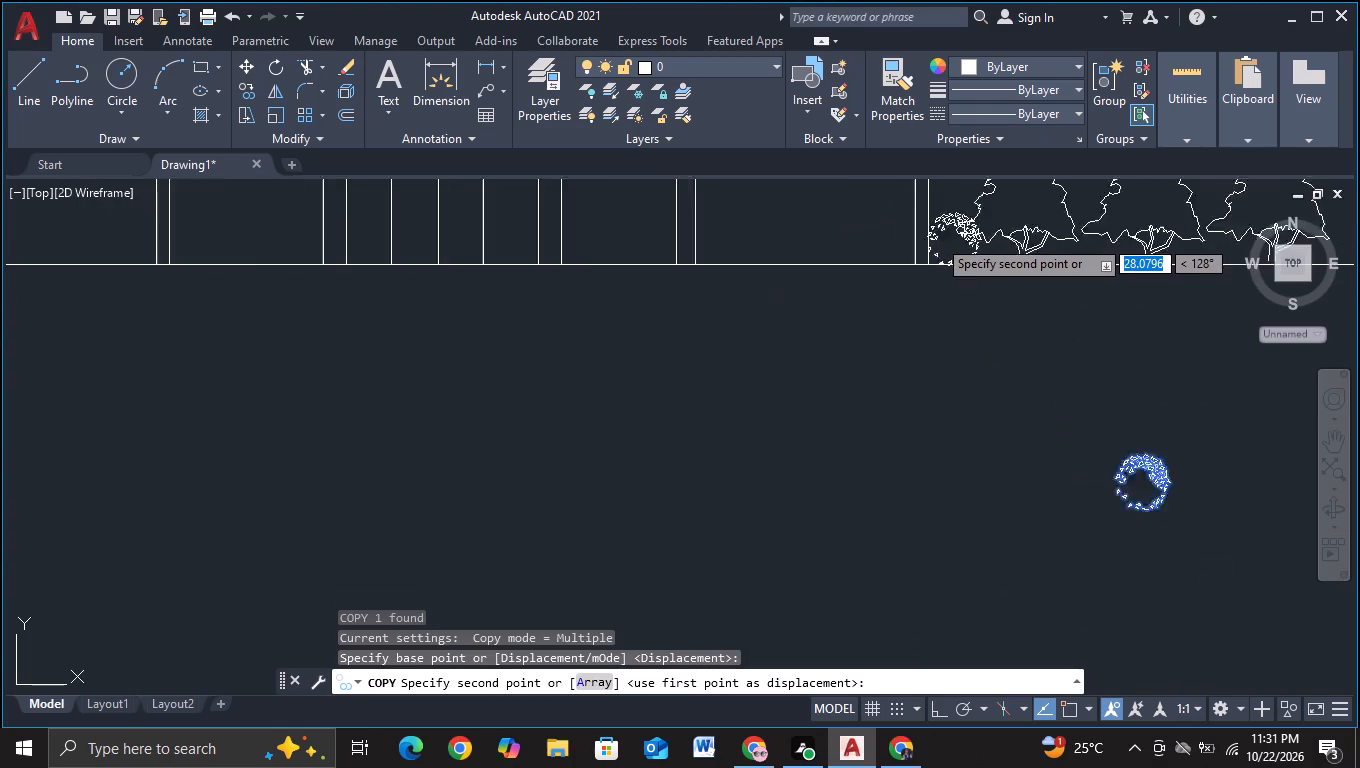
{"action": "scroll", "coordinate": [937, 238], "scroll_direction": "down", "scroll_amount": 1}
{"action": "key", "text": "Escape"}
Erase the leftover deciduous tree, shrub and evergreen source blocks below the ground line.
{"action": "scroll", "coordinate": [1115, 418], "scroll_direction": "down", "scroll_amount": 2}
{"action": "scroll", "coordinate": [922, 410], "scroll_direction": "down", "scroll_amount": 2}
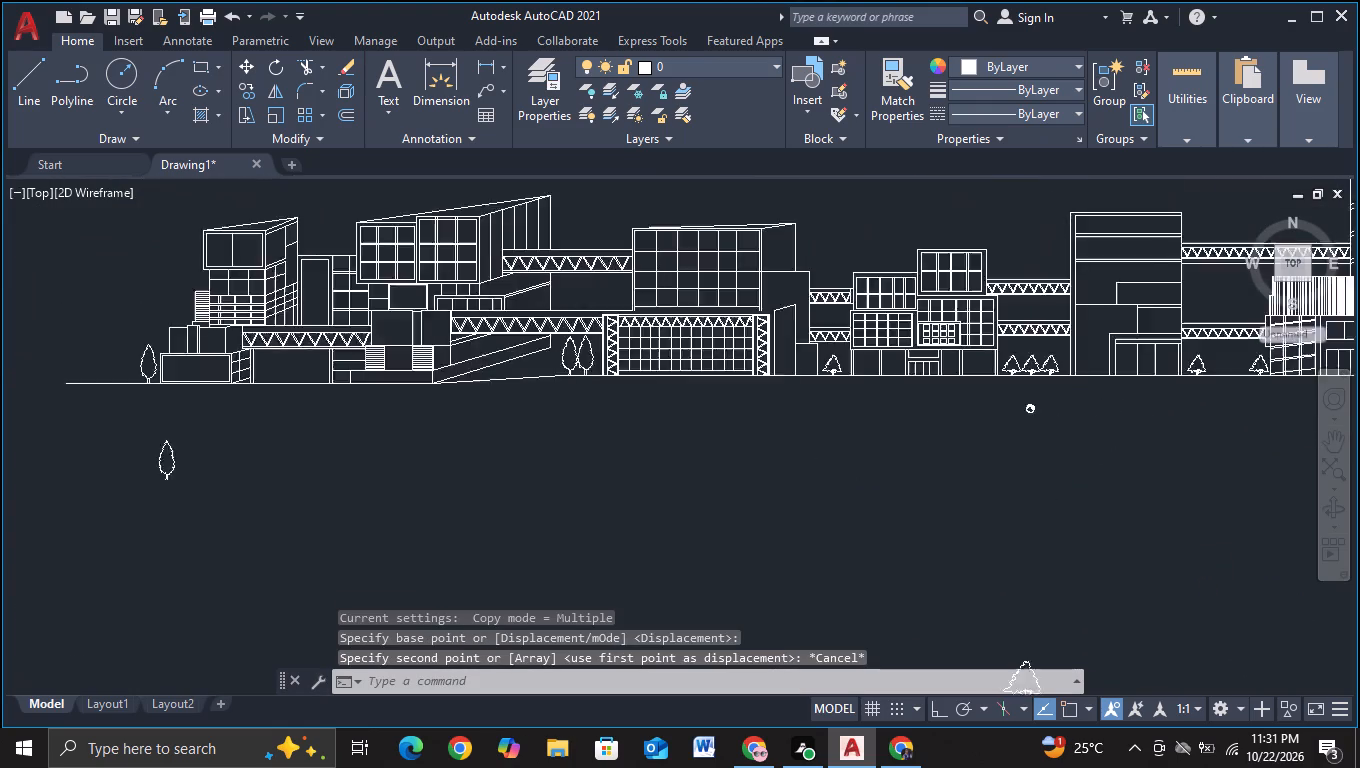
{"action": "left_click_drag", "start_coordinate": [350, 408], "coordinate": [881, 456]}
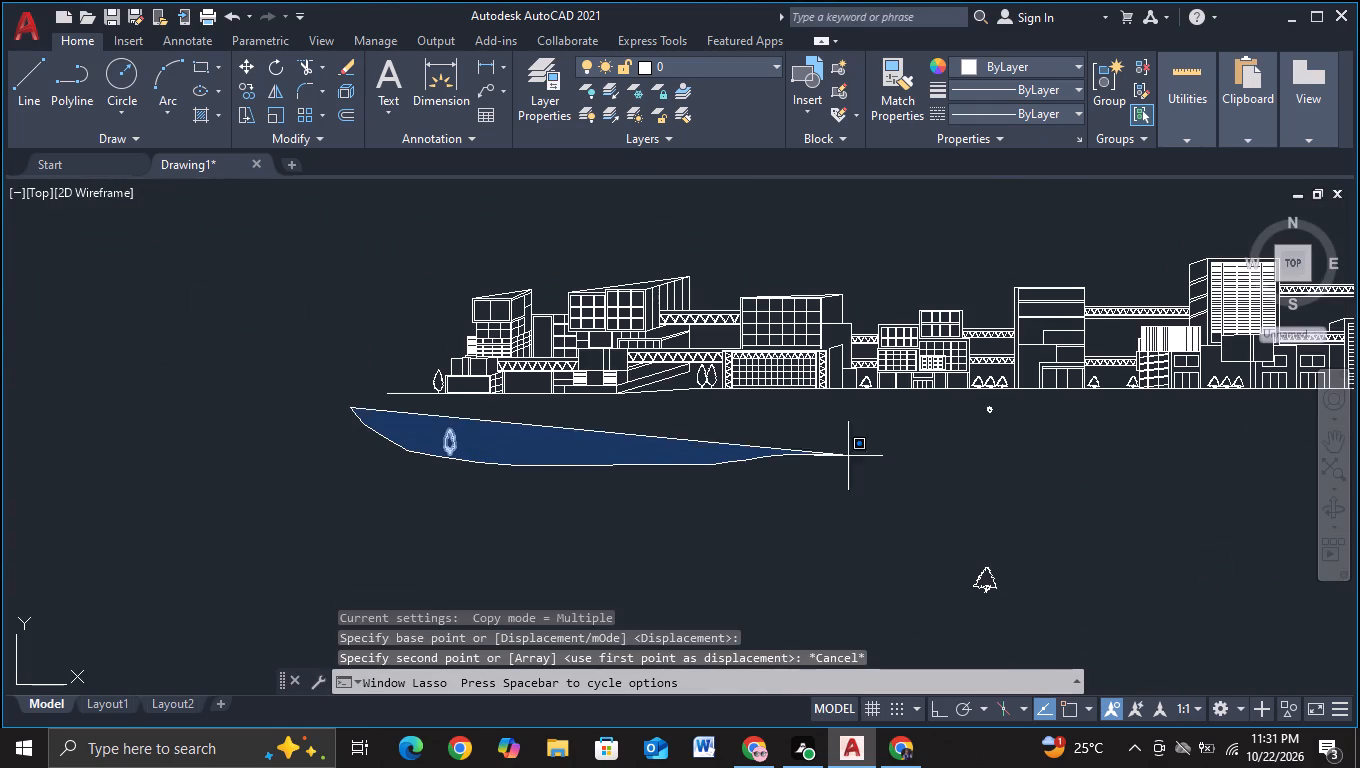
{"action": "left_click_drag", "start_coordinate": [881, 456], "coordinate": [1150, 598]}
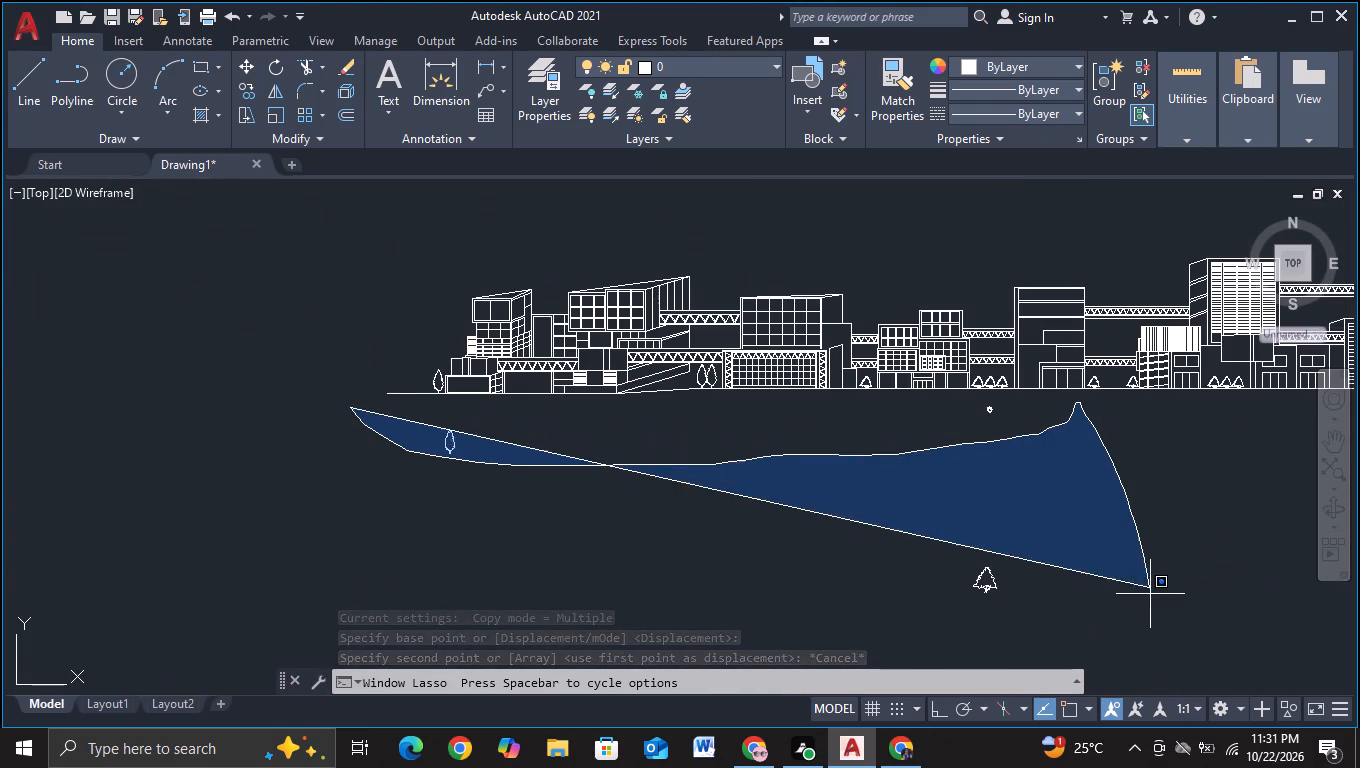
{"action": "left_click_drag", "start_coordinate": [1150, 598], "coordinate": [1002, 411]}
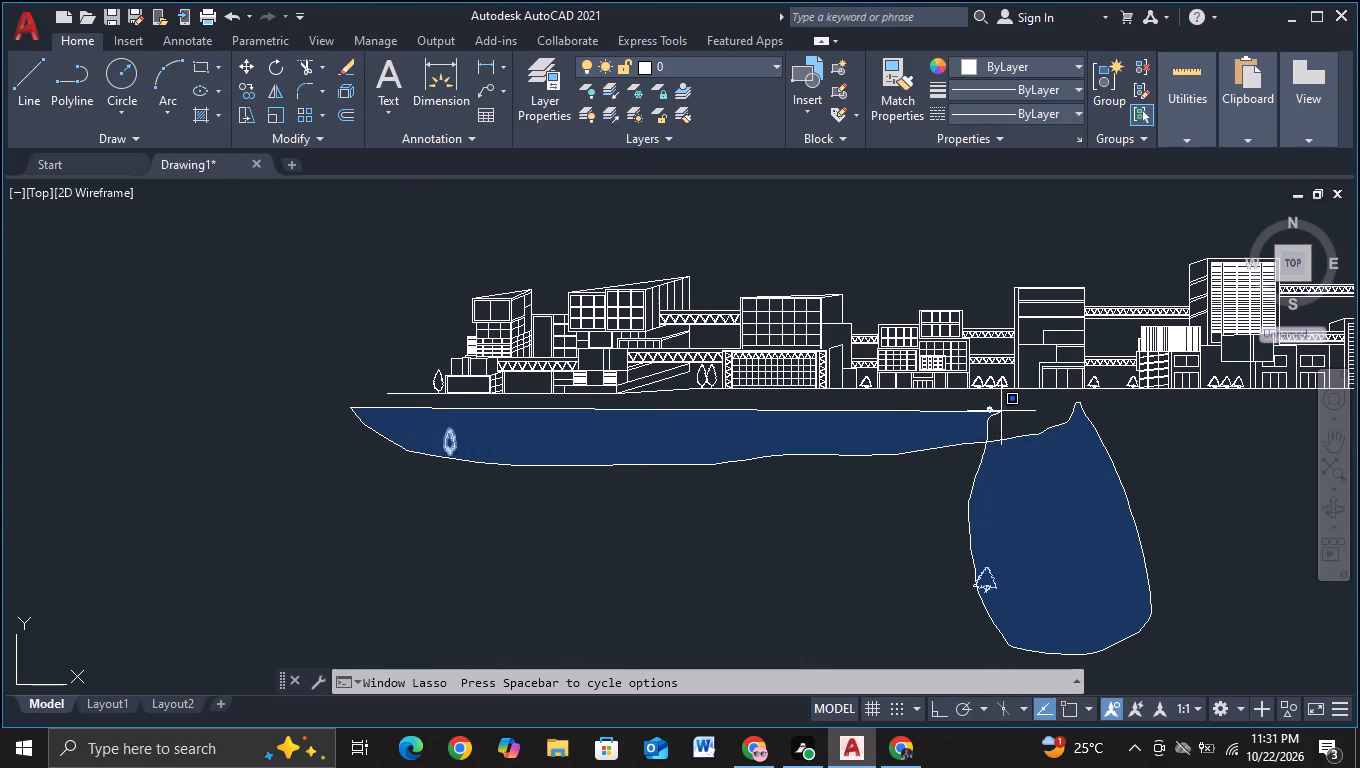
{"action": "left_click_drag", "start_coordinate": [1002, 411], "coordinate": [1015, 402]}
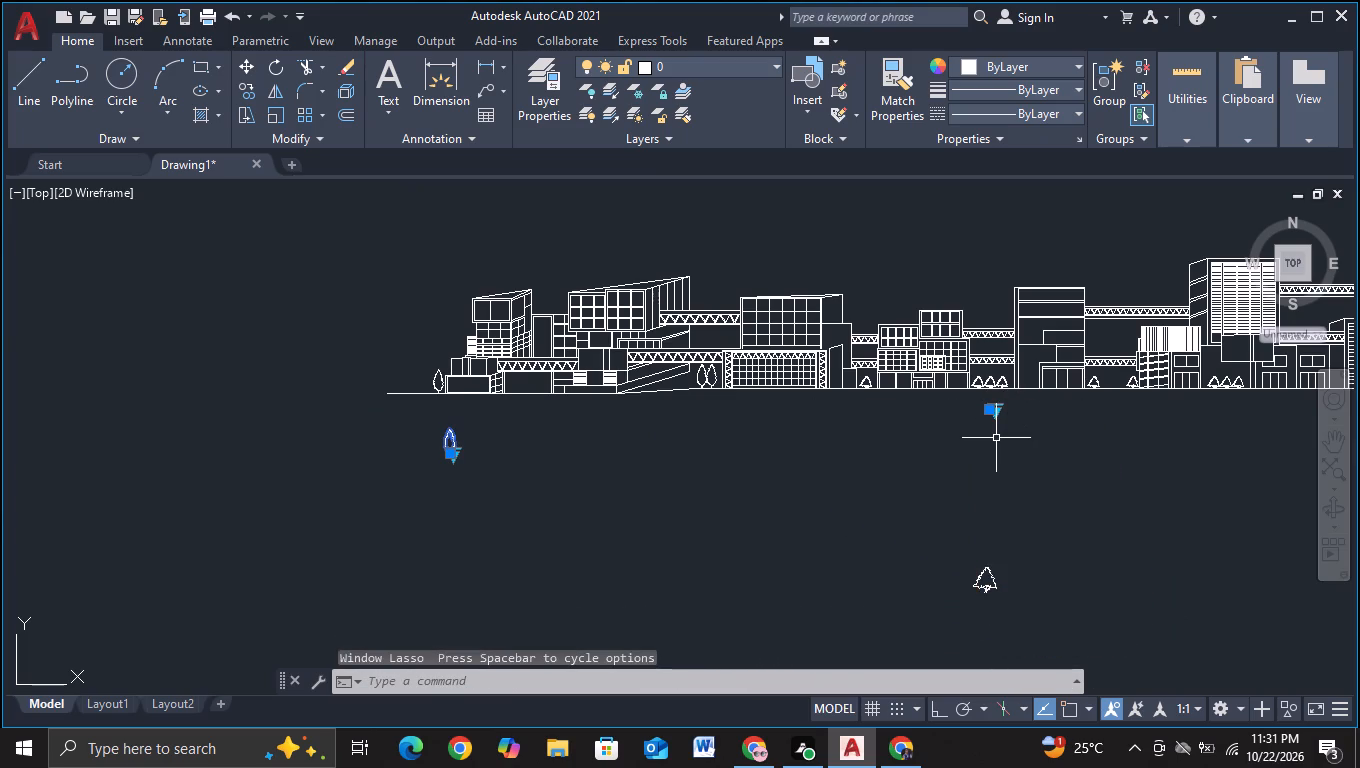
{"action": "key", "text": "Delete"}
{"action": "left_click_drag", "start_coordinate": [915, 487], "coordinate": [926, 517]}
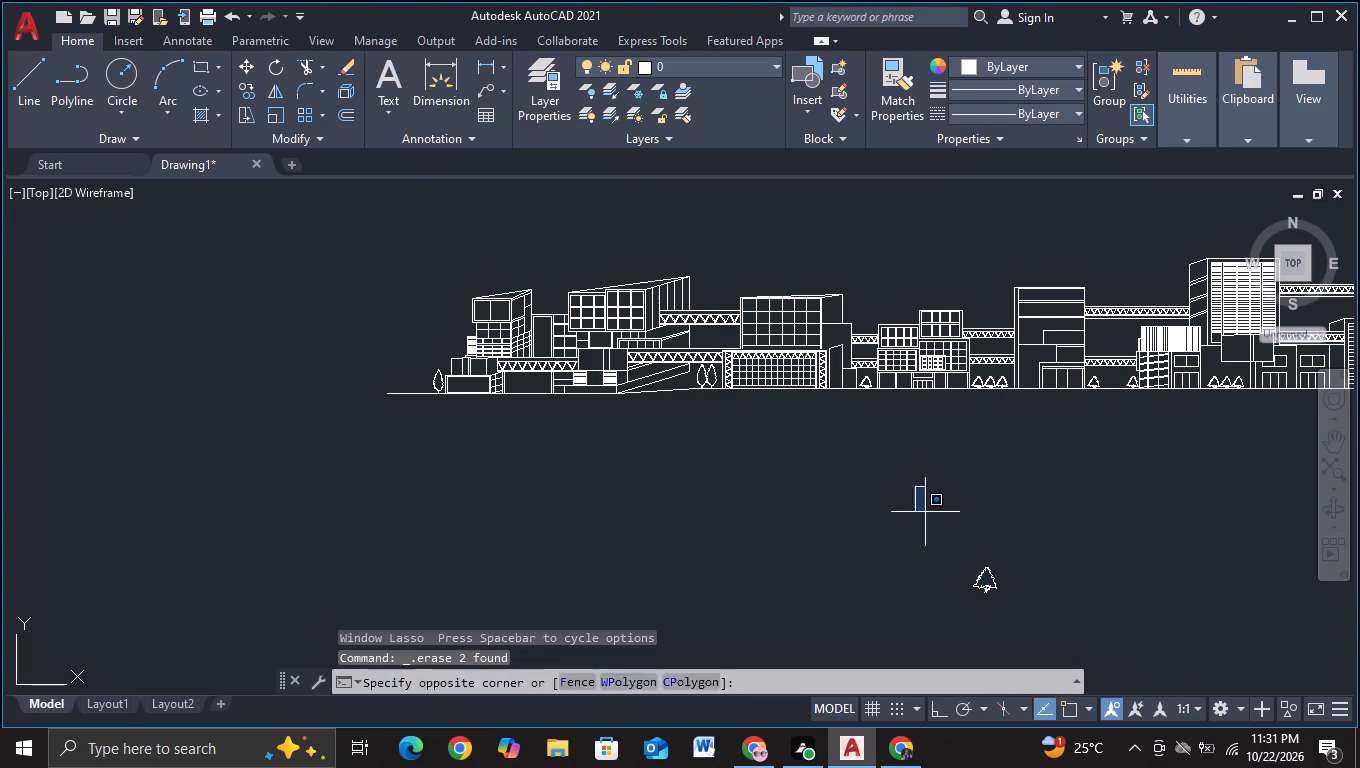
{"action": "left_click_drag", "start_coordinate": [926, 517], "coordinate": [1061, 486]}
{"action": "key", "text": "Delete"}
{"action": "key", "text": "Escape"}
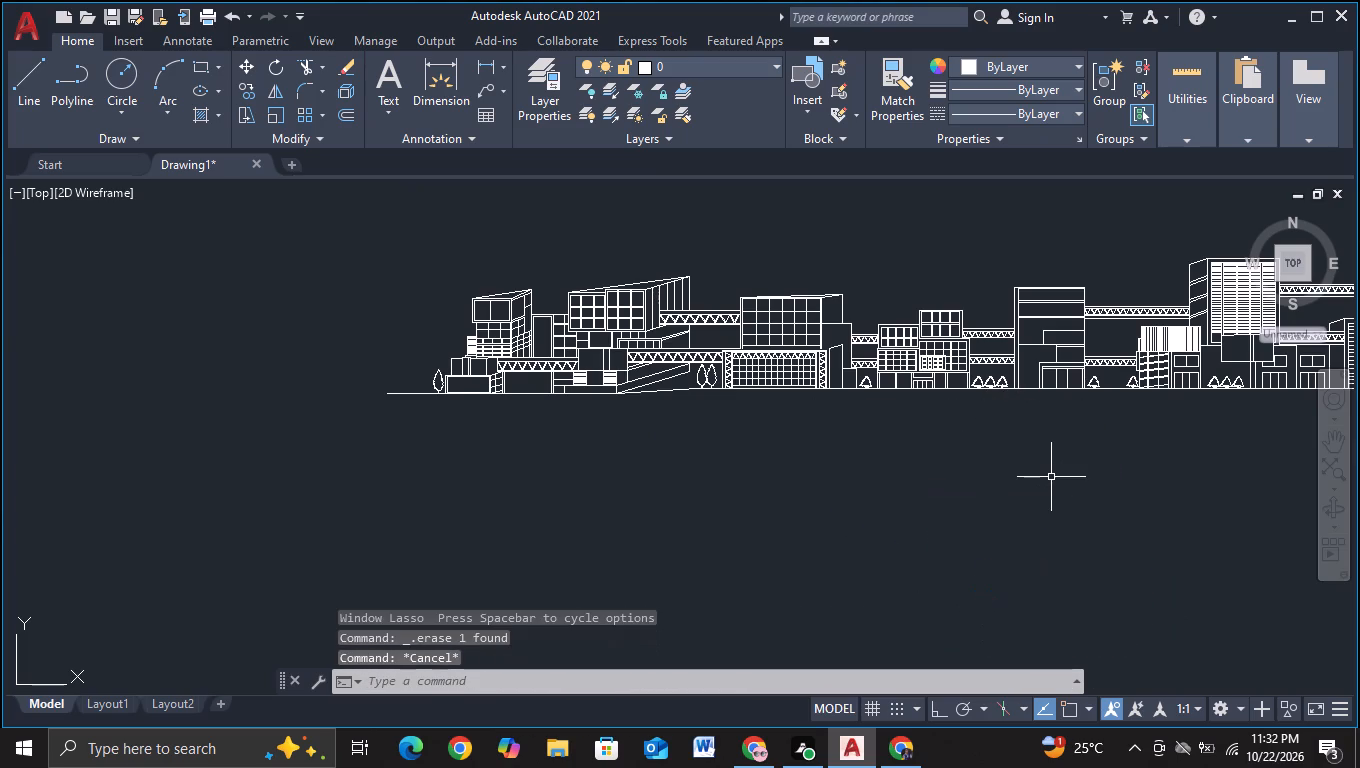
Enlarge the entire elevation freehand with Scale, using a base point just below the ground line.
{"action": "scroll", "coordinate": [1044, 515], "scroll_direction": "down", "scroll_amount": 2}
{"action": "middle_click_drag", "start_coordinate": [1049, 532], "coordinate": [651, 504]}
{"action": "scroll", "coordinate": [644, 503], "scroll_direction": "up", "scroll_amount": 1}
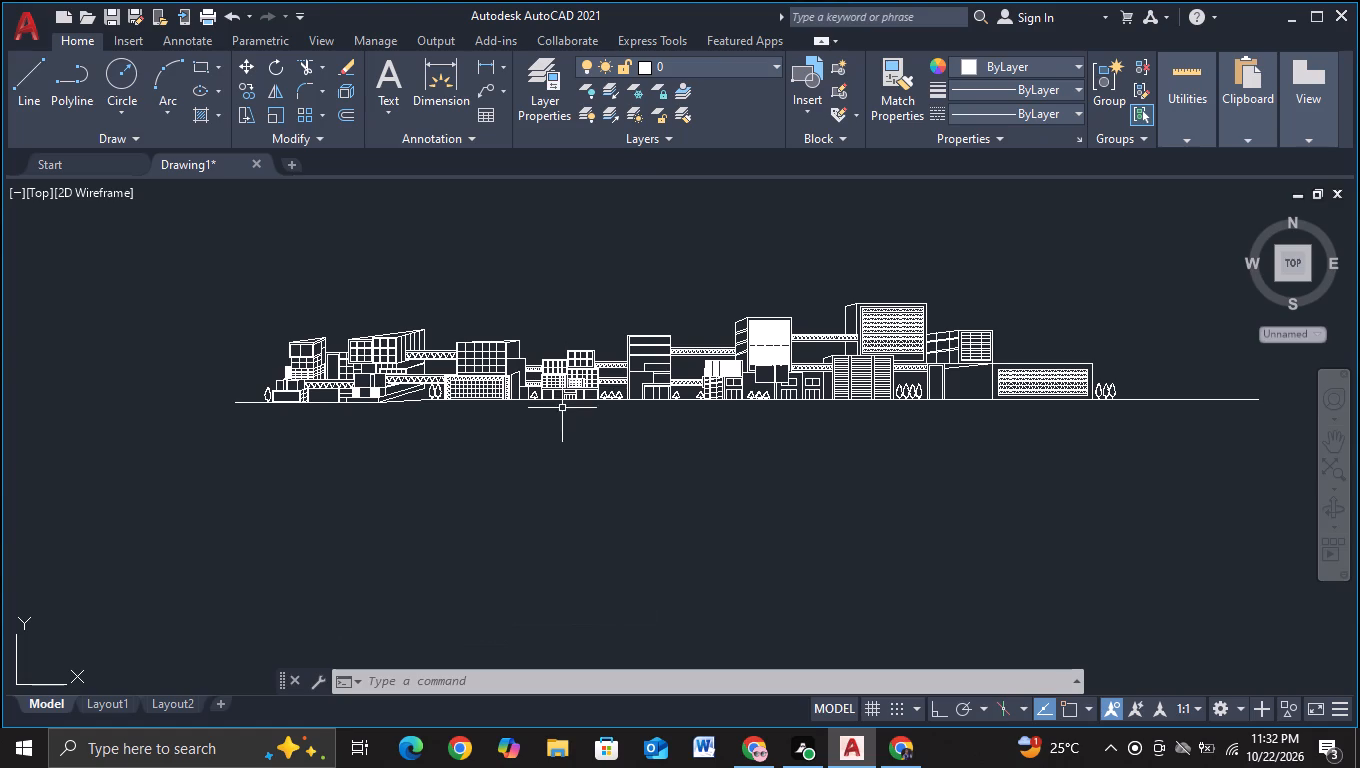
{"action": "middle_click_drag", "start_coordinate": [579, 448], "coordinate": [657, 432]}
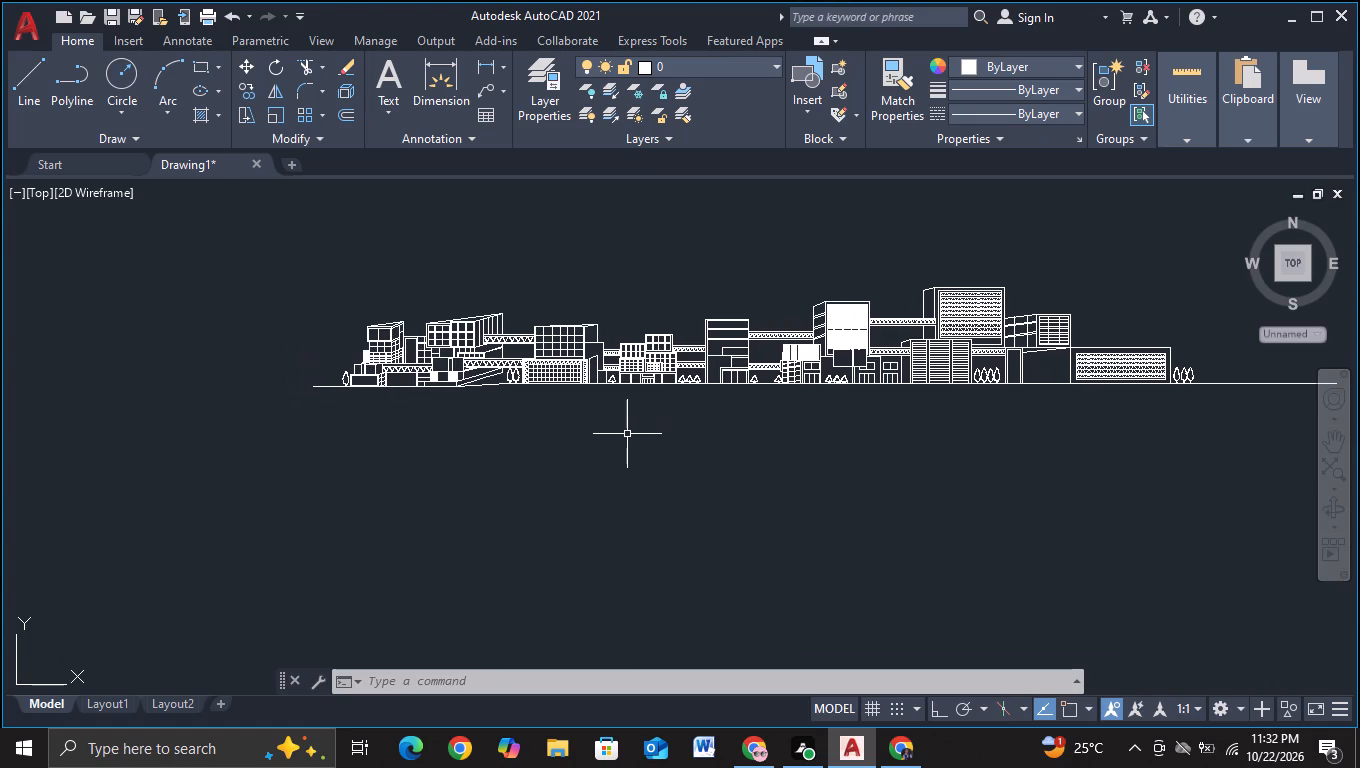
{"action": "scroll", "coordinate": [627, 434], "scroll_direction": "down", "scroll_amount": 1}
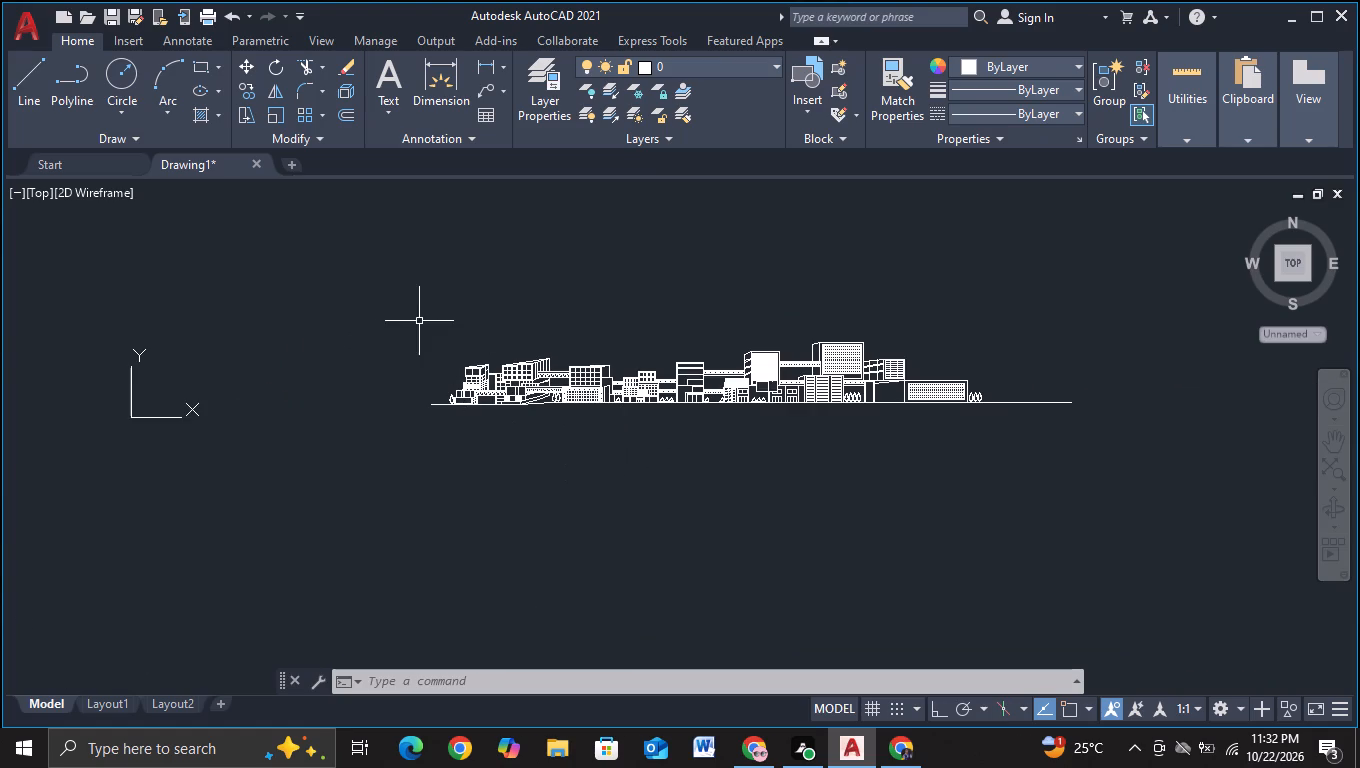
{"action": "left_click", "coordinate": [378, 333]}
{"action": "left_click", "coordinate": [1221, 459]}
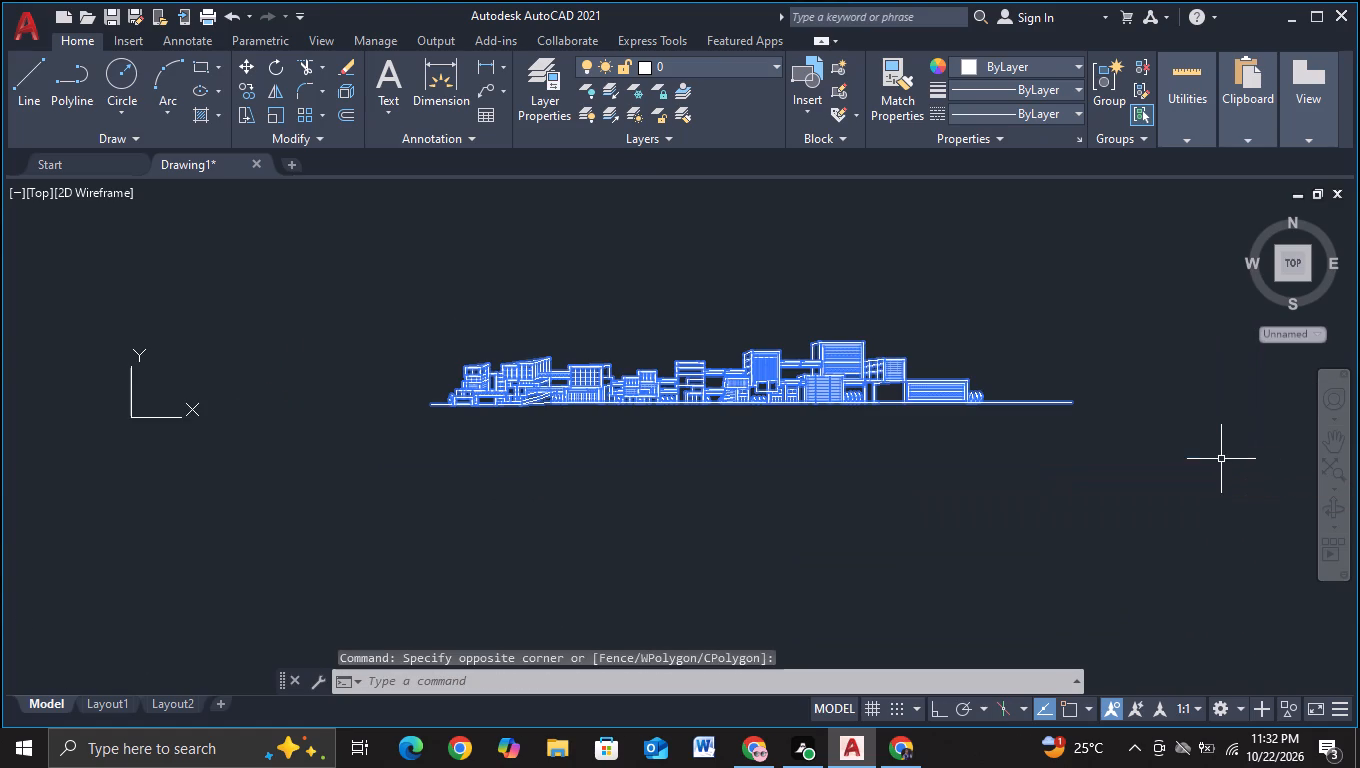
{"action": "key", "text": "s"}
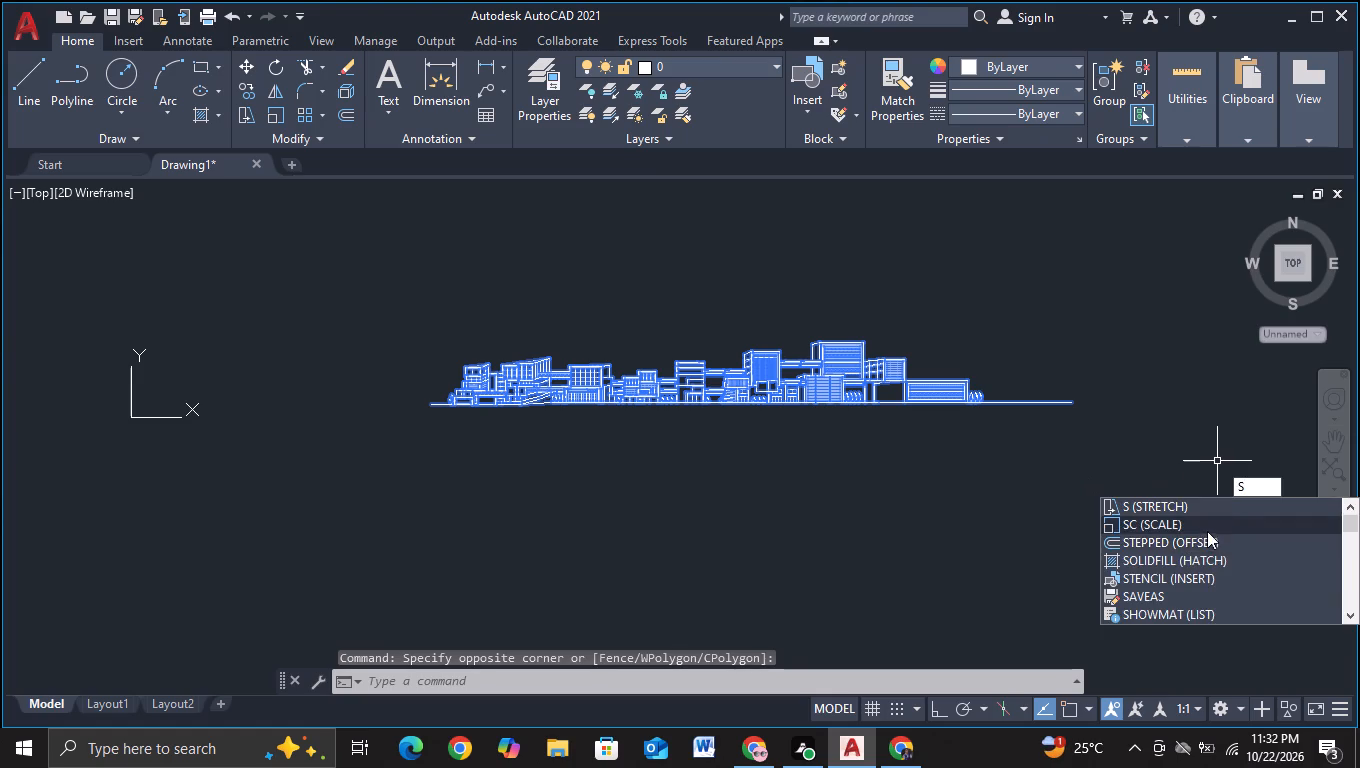
{"action": "left_click", "coordinate": [1207, 531]}
{"action": "left_click_drag", "start_coordinate": [801, 427], "coordinate": [815, 445]}
{"action": "scroll", "coordinate": [1030, 540], "scroll_direction": "down", "scroll_amount": 3}
{"action": "middle_click_drag", "start_coordinate": [1100, 566], "coordinate": [615, 526]}
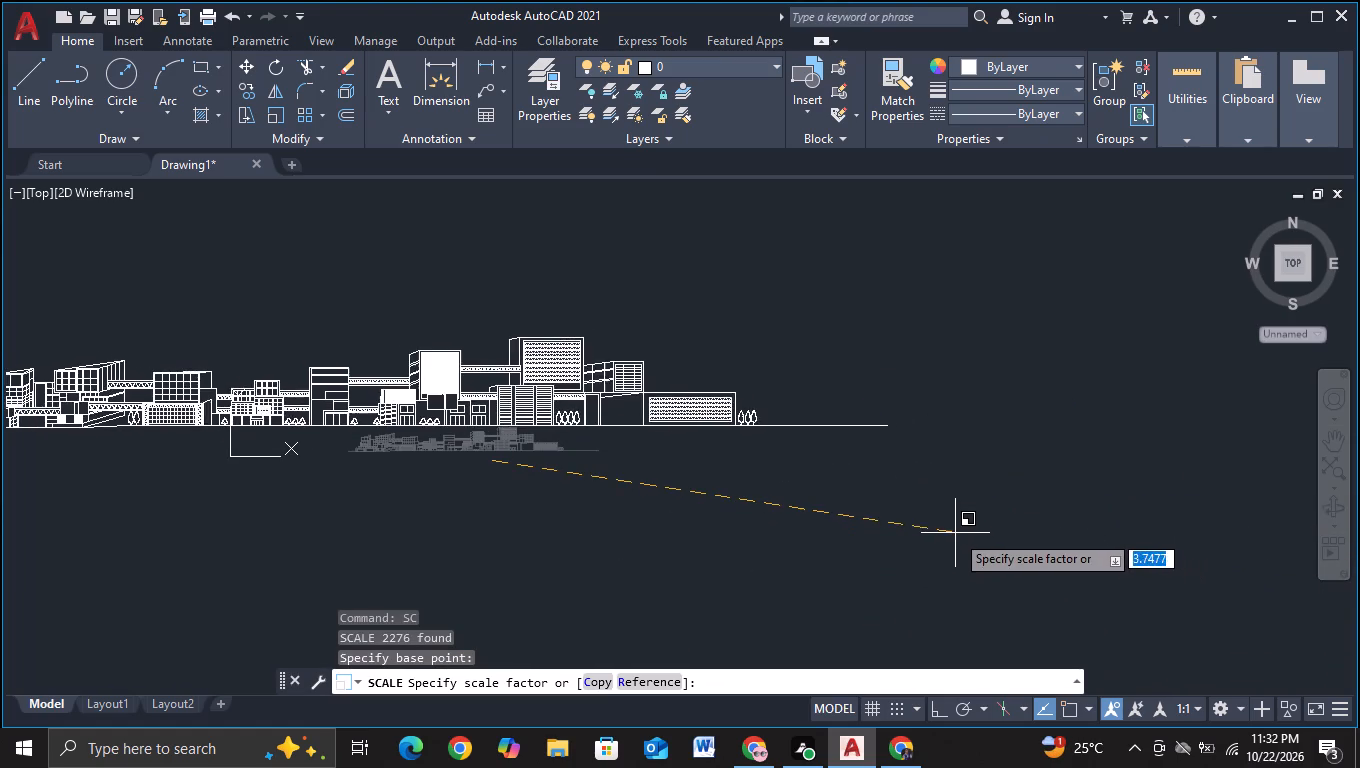
{"action": "left_click", "coordinate": [875, 520]}
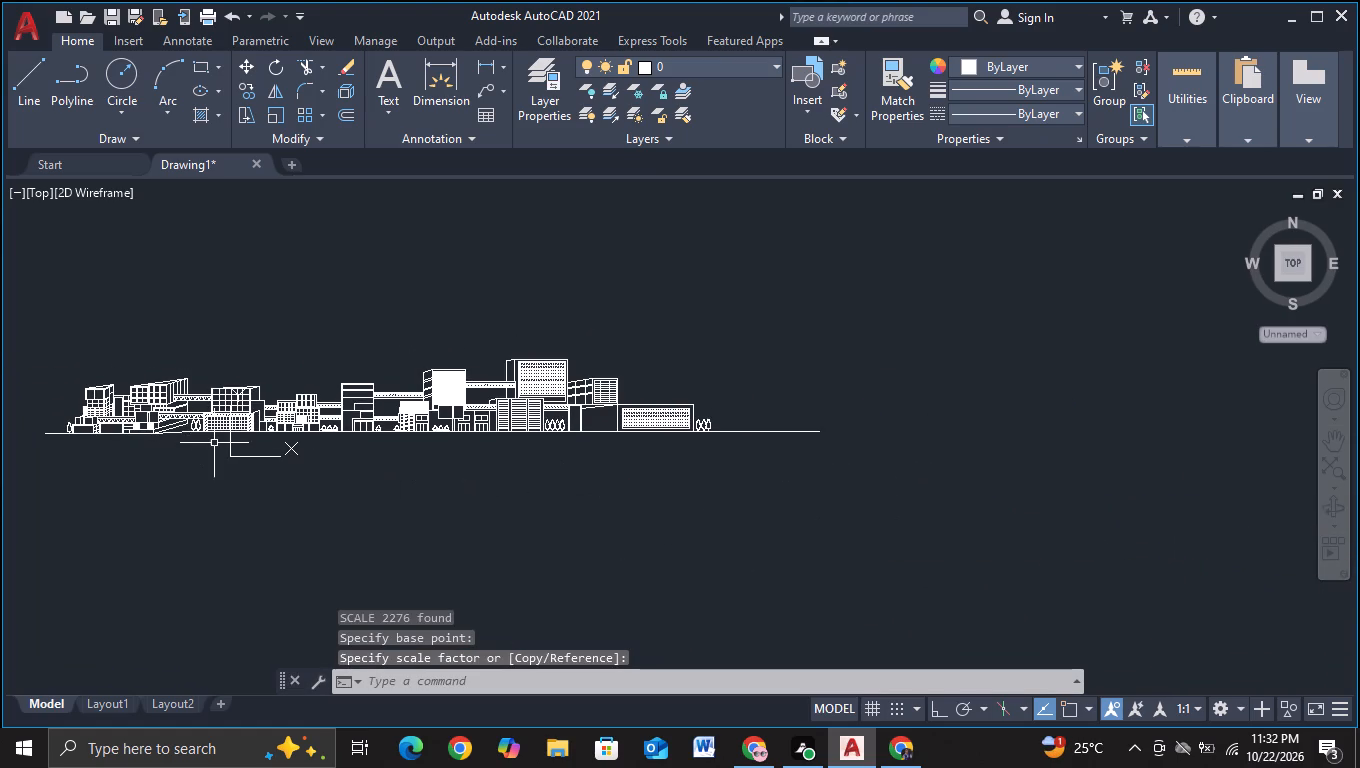
Move the UCS origin clear of the elevation, to an empty spot below and beyond the ground line's right end.
{"action": "left_click", "coordinate": [234, 455]}
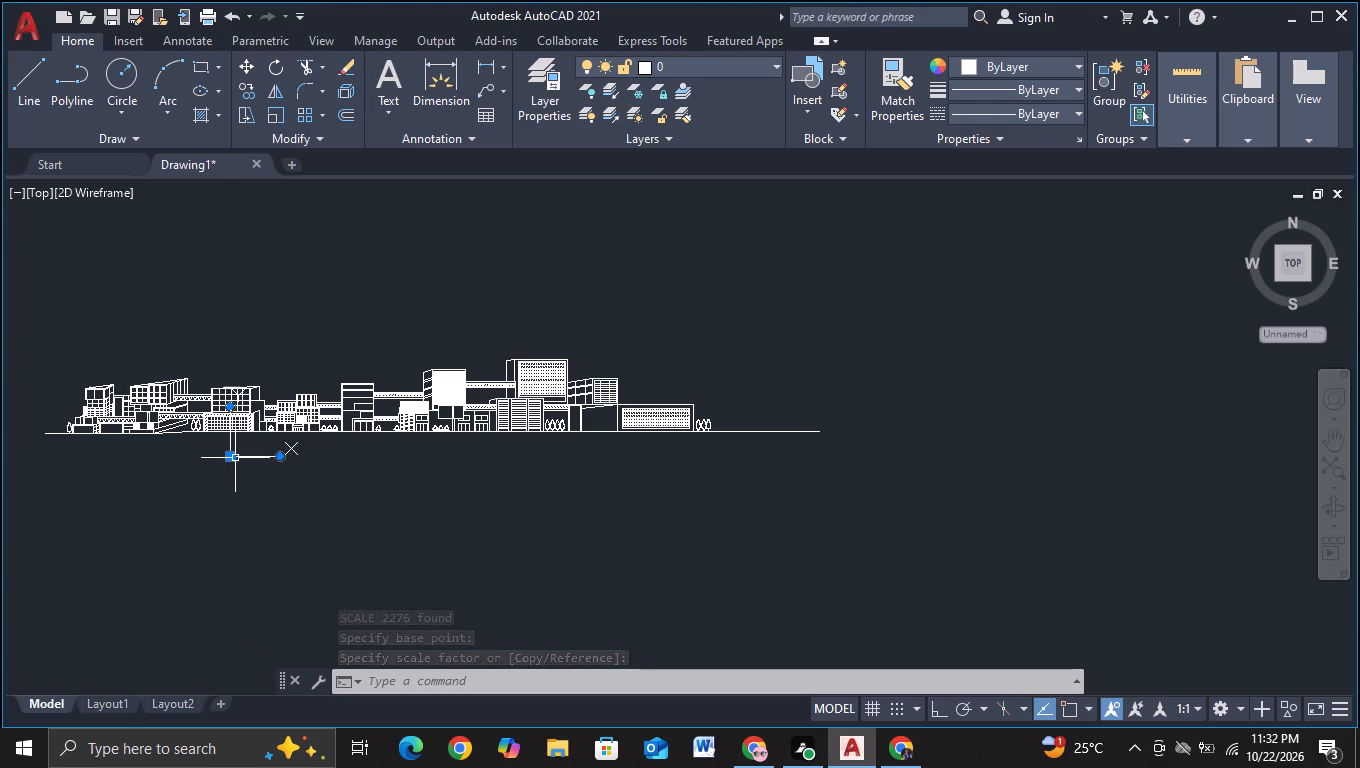
{"action": "key", "text": "Escape"}
{"action": "left_click", "coordinate": [231, 458]}
{"action": "left_click", "coordinate": [286, 491]}
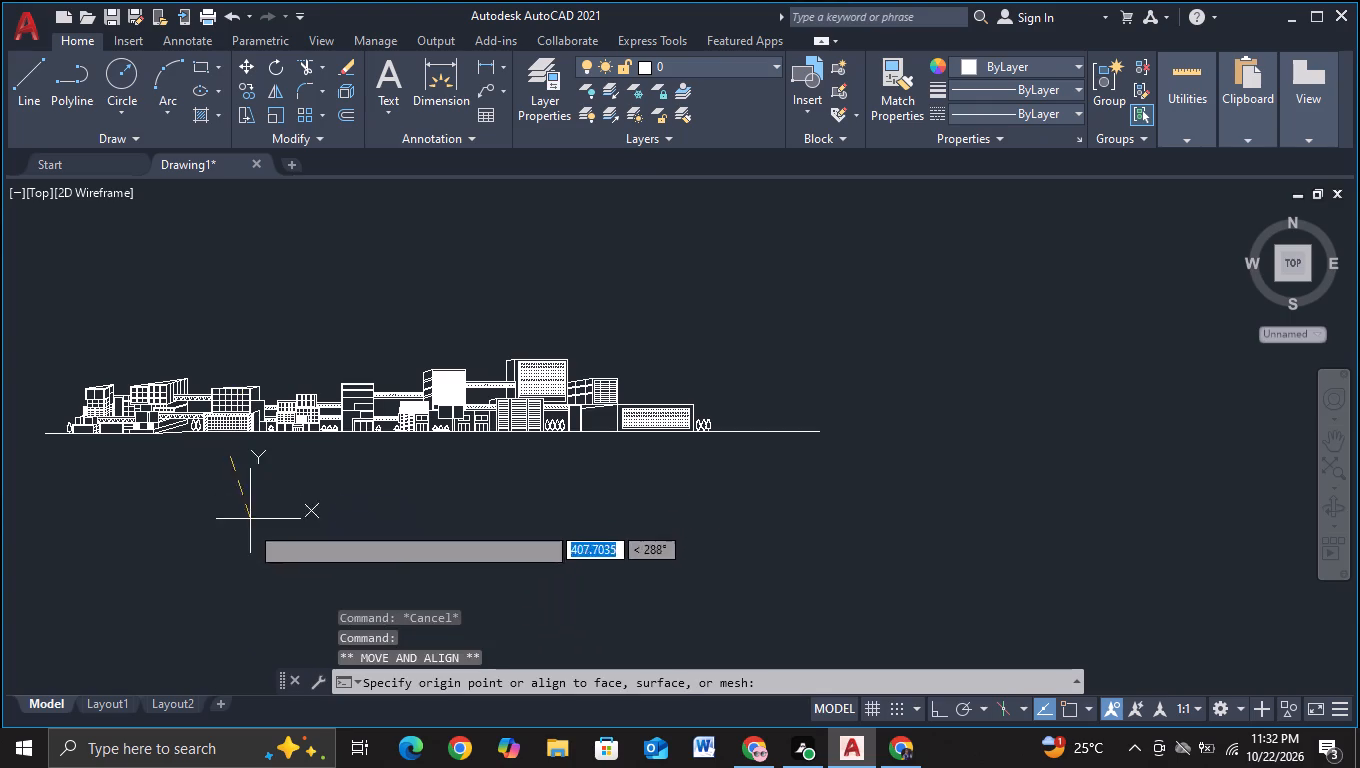
{"action": "scroll", "coordinate": [175, 651], "scroll_direction": "down", "scroll_amount": 8}
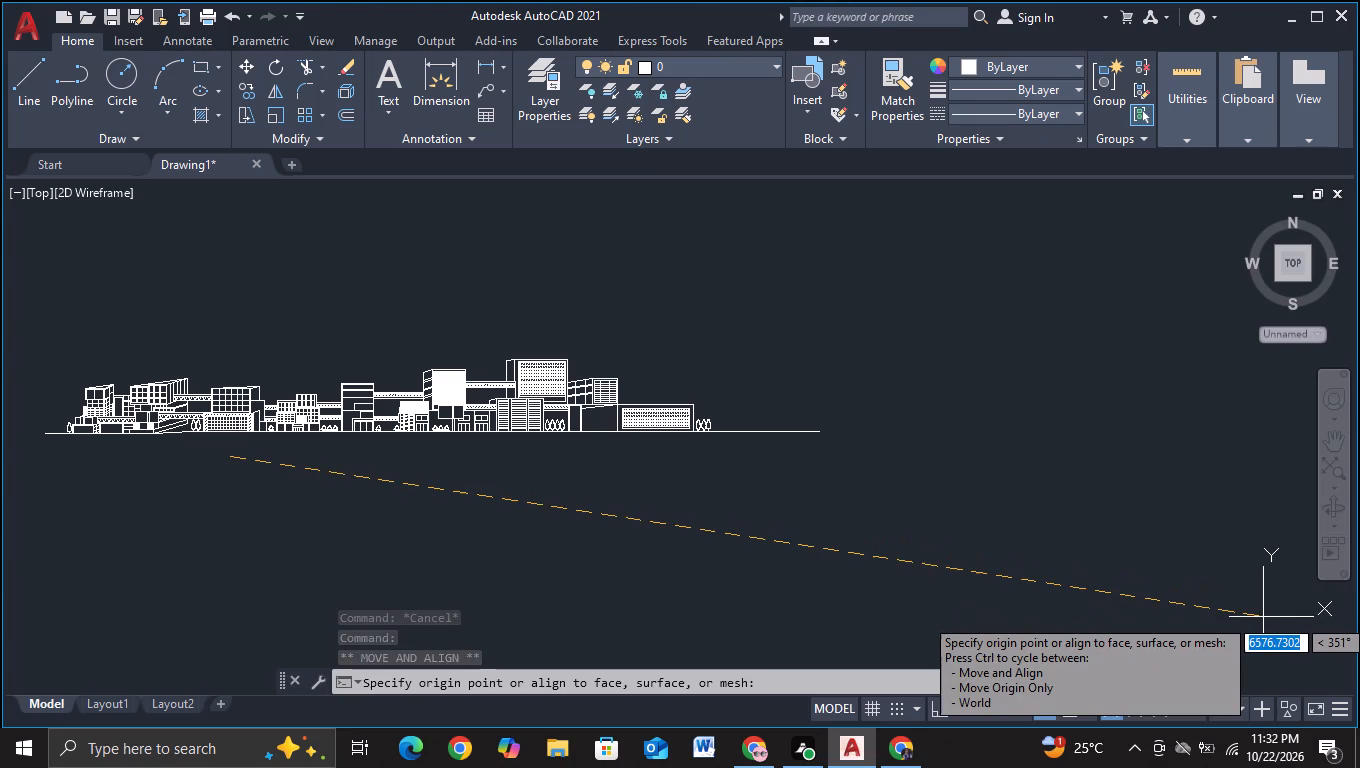
{"action": "left_click", "coordinate": [1201, 597]}
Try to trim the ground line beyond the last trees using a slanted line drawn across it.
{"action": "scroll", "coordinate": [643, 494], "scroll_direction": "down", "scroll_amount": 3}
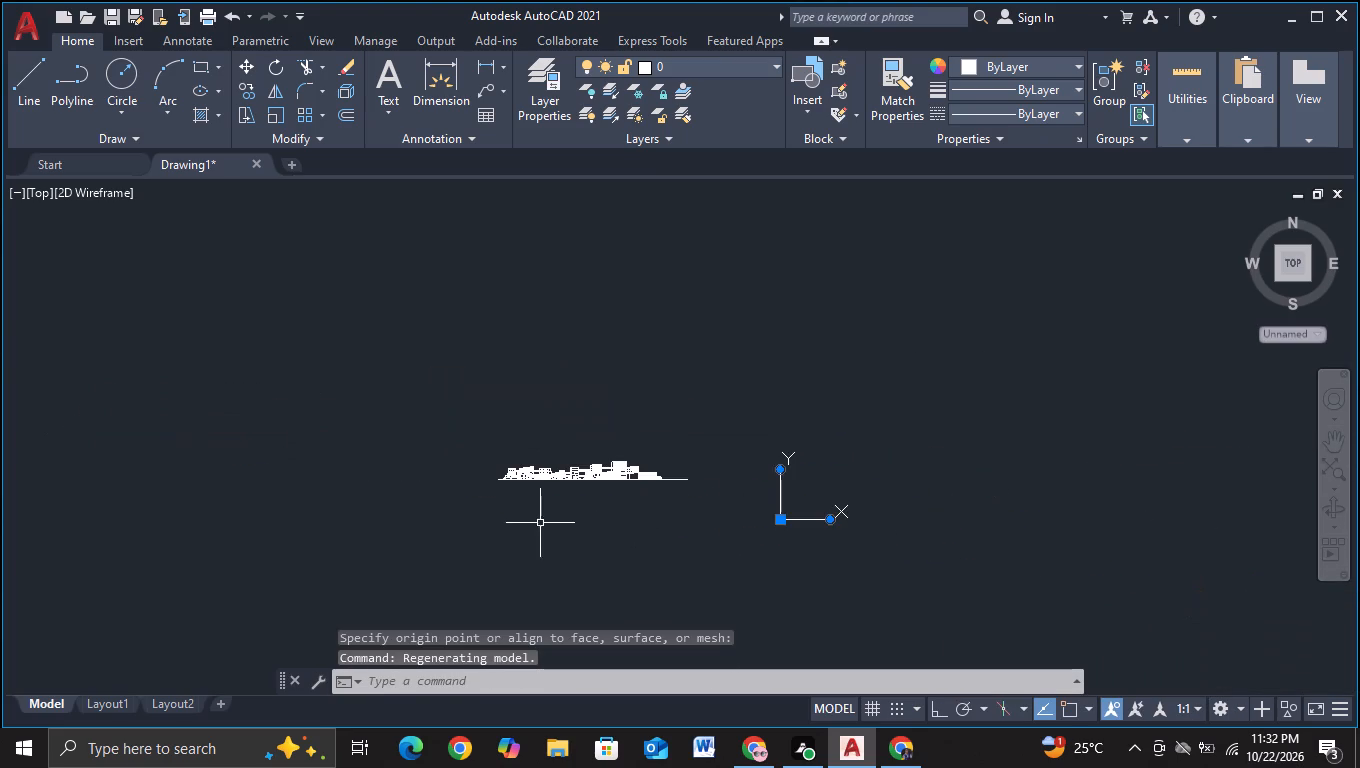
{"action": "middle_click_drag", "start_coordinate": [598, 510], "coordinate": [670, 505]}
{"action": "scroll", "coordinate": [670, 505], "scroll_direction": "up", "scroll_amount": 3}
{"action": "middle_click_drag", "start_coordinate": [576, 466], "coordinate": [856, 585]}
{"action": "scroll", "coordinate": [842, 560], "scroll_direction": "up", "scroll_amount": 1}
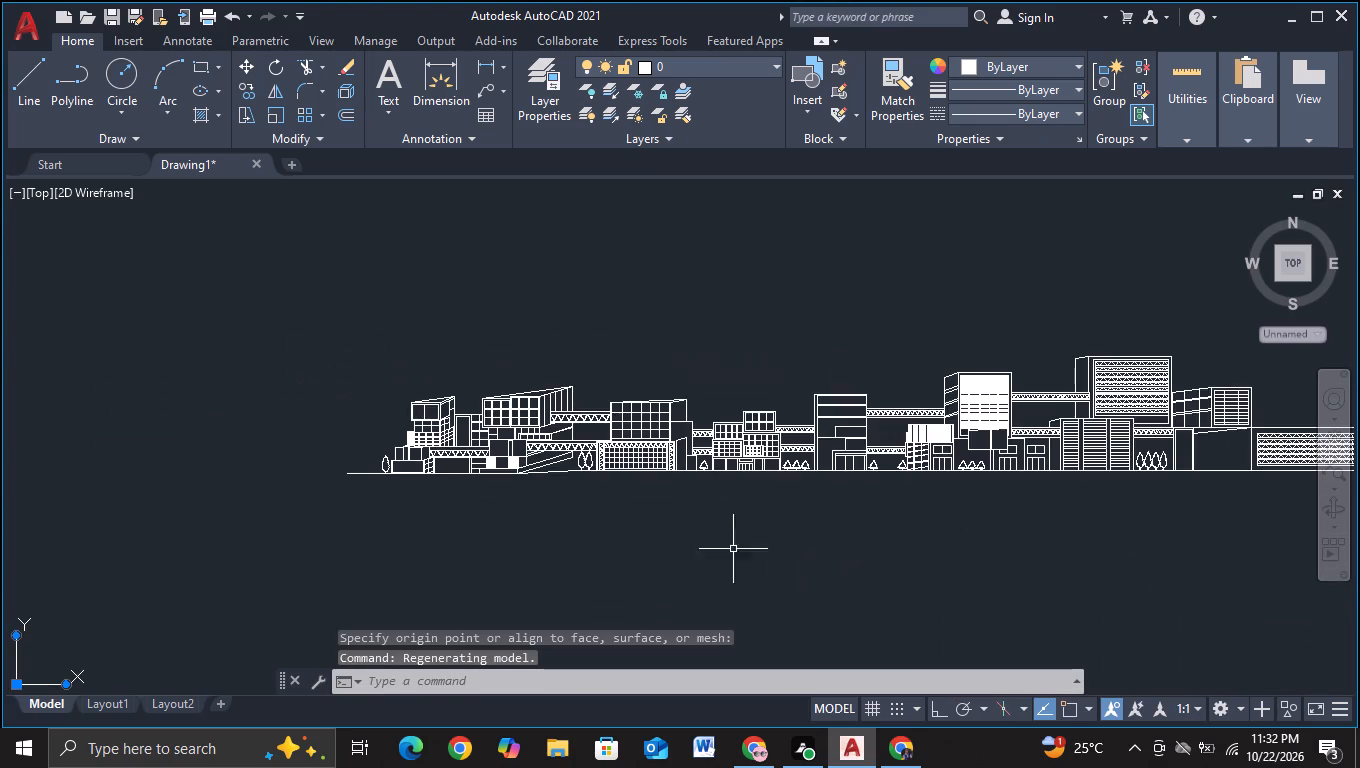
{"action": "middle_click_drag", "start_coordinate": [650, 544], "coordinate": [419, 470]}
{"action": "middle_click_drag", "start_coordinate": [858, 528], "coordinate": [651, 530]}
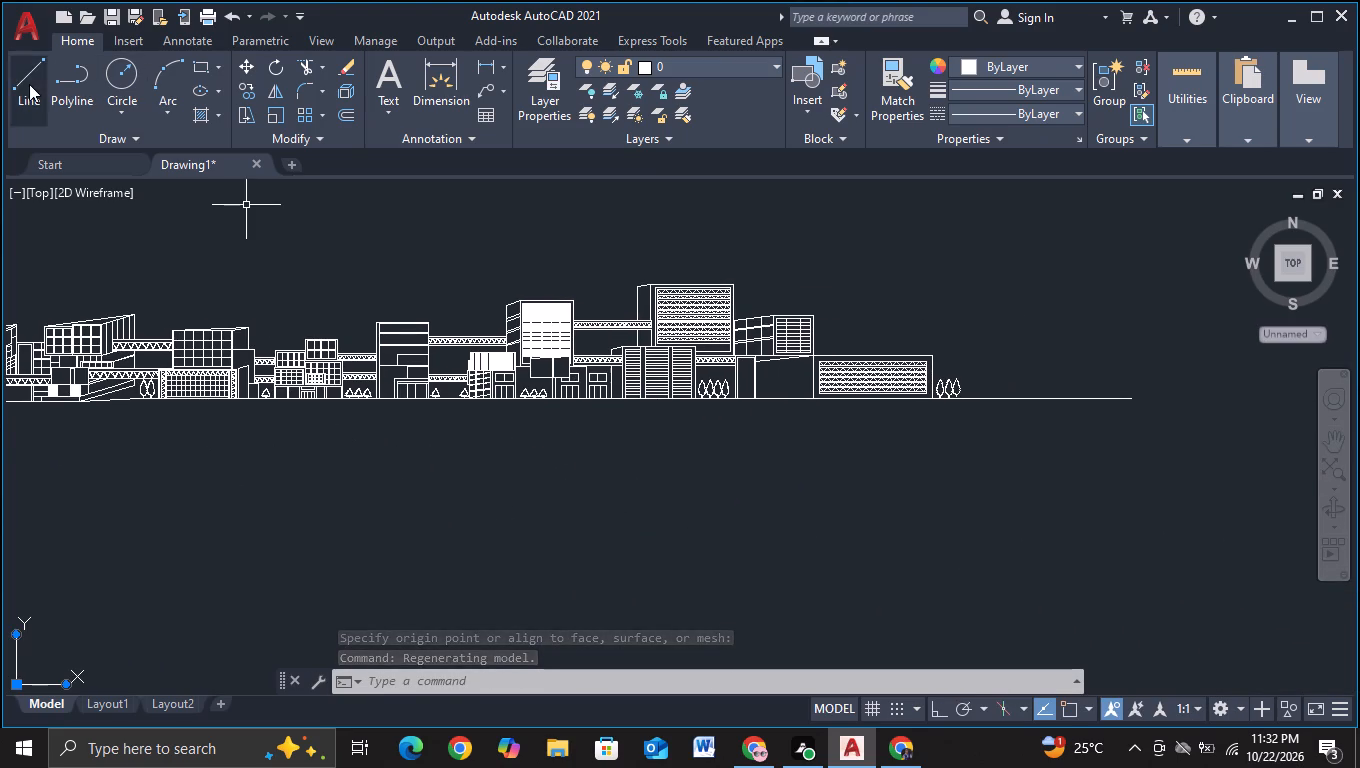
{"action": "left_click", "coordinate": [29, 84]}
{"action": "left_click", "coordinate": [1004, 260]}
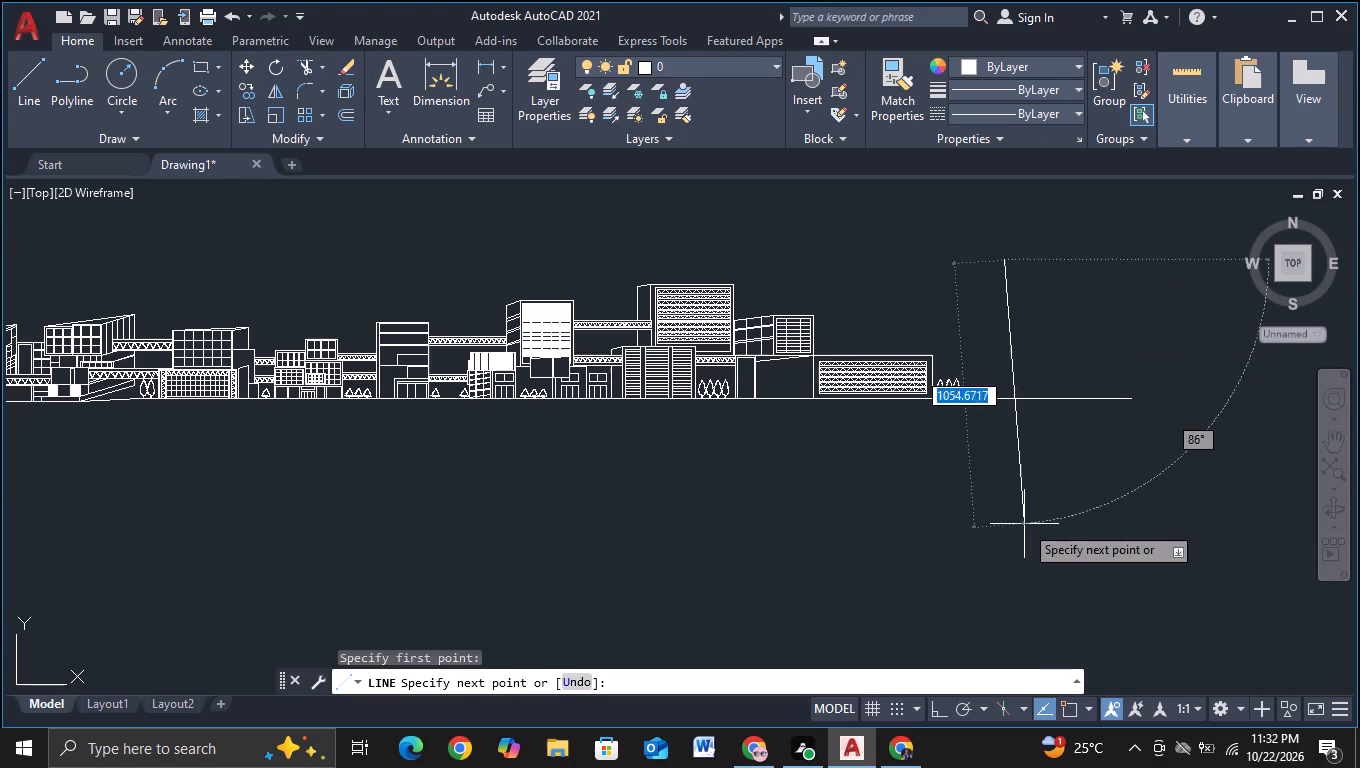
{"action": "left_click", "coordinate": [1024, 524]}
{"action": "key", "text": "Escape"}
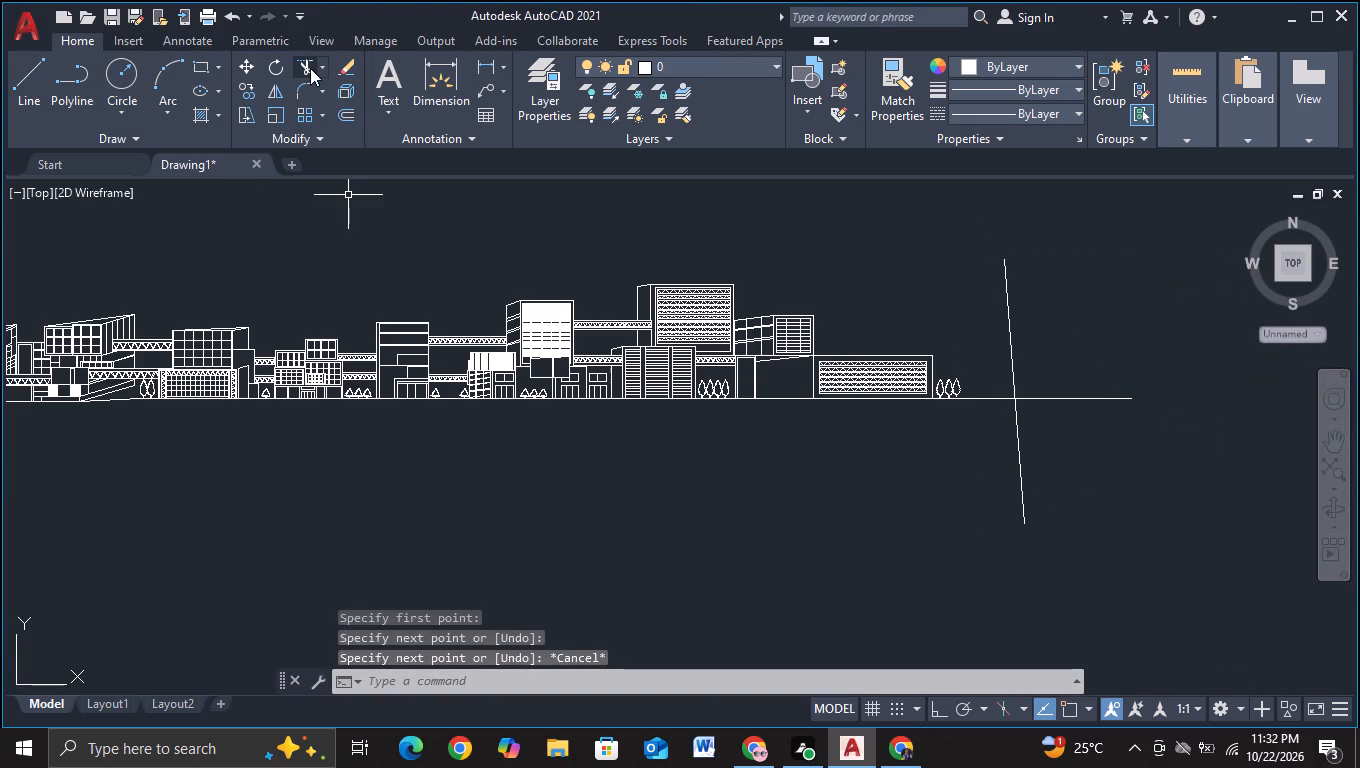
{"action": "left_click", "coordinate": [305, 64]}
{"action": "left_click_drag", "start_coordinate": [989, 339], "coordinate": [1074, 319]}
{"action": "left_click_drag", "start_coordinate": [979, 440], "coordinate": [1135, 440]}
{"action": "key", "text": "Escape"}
Draw a vertical cutting line across the ground line just beyond the last trees, with Ortho on.
{"action": "left_click", "coordinate": [35, 100]}
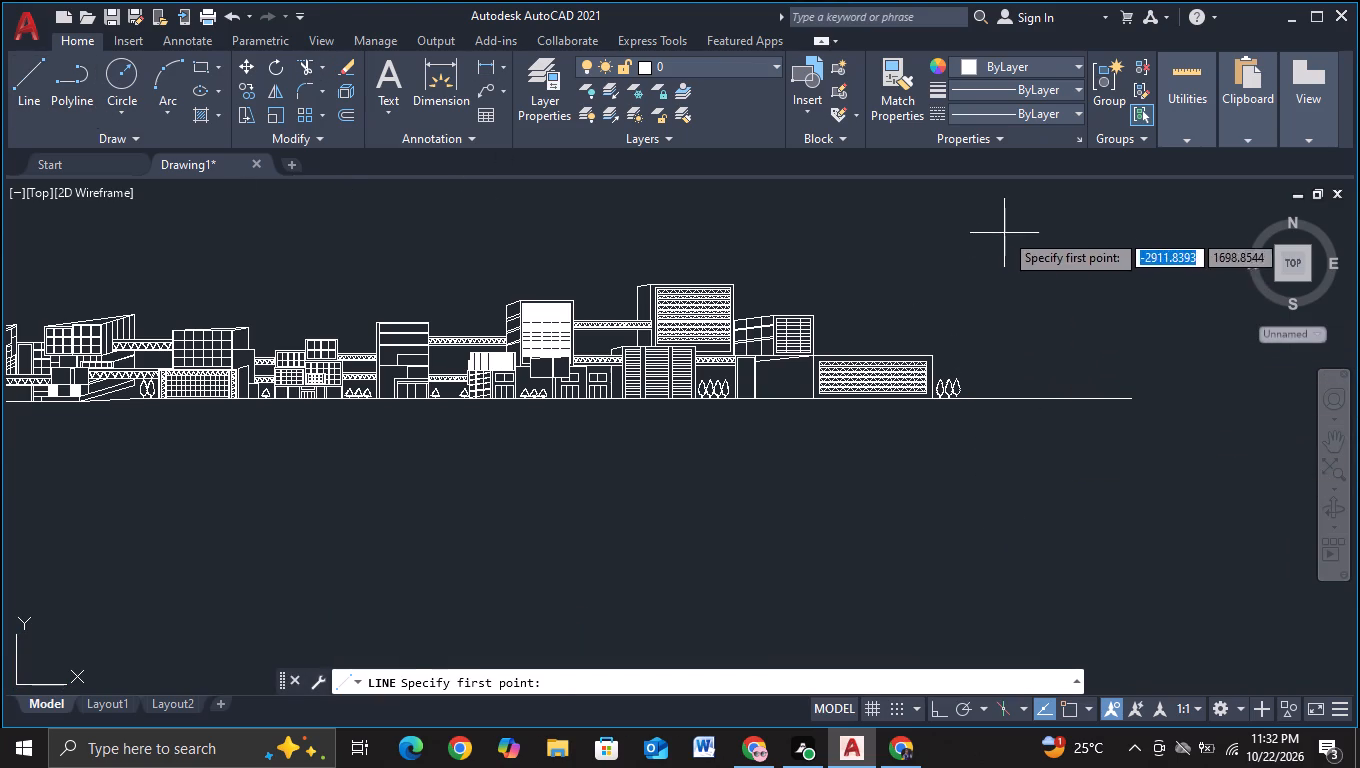
{"action": "left_click", "coordinate": [1003, 224]}
{"action": "key", "text": "F8"}
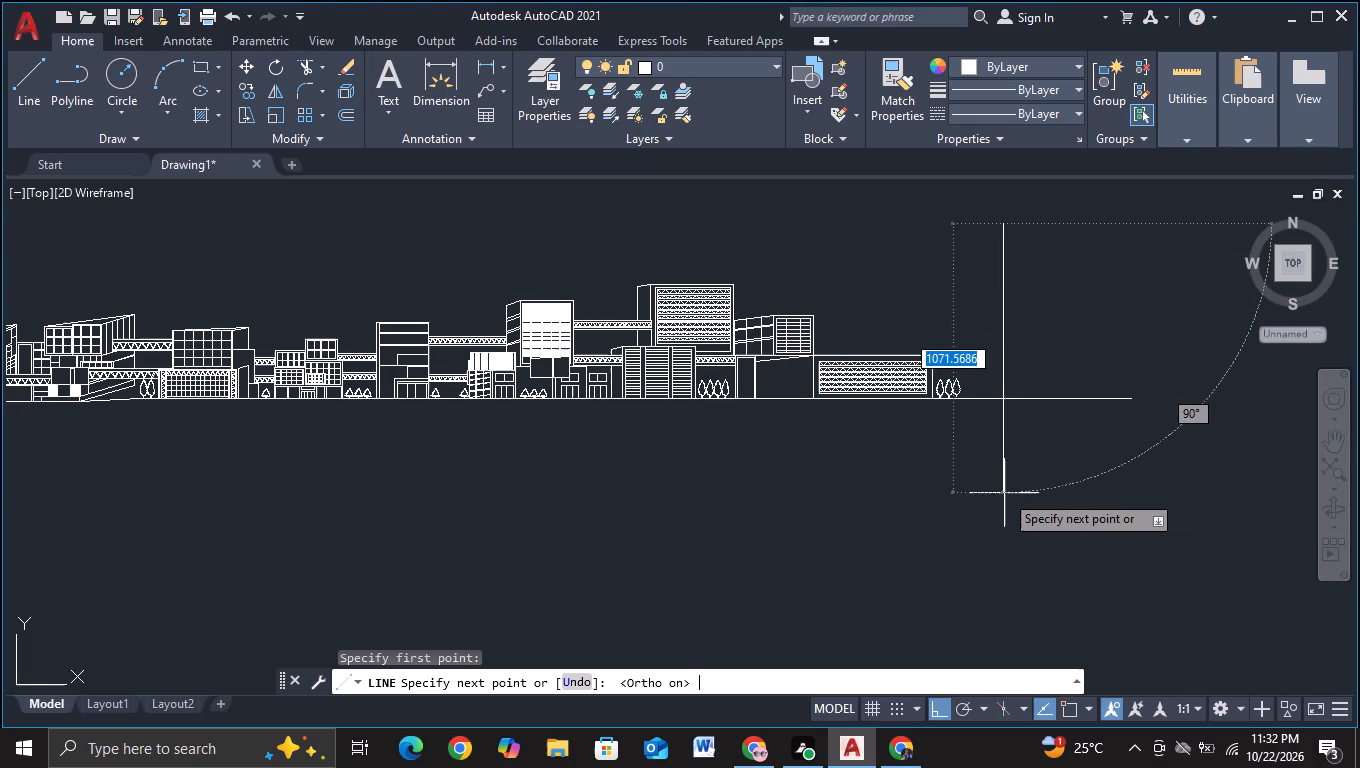
{"action": "left_click", "coordinate": [1004, 493]}
{"action": "key", "text": "Escape"}
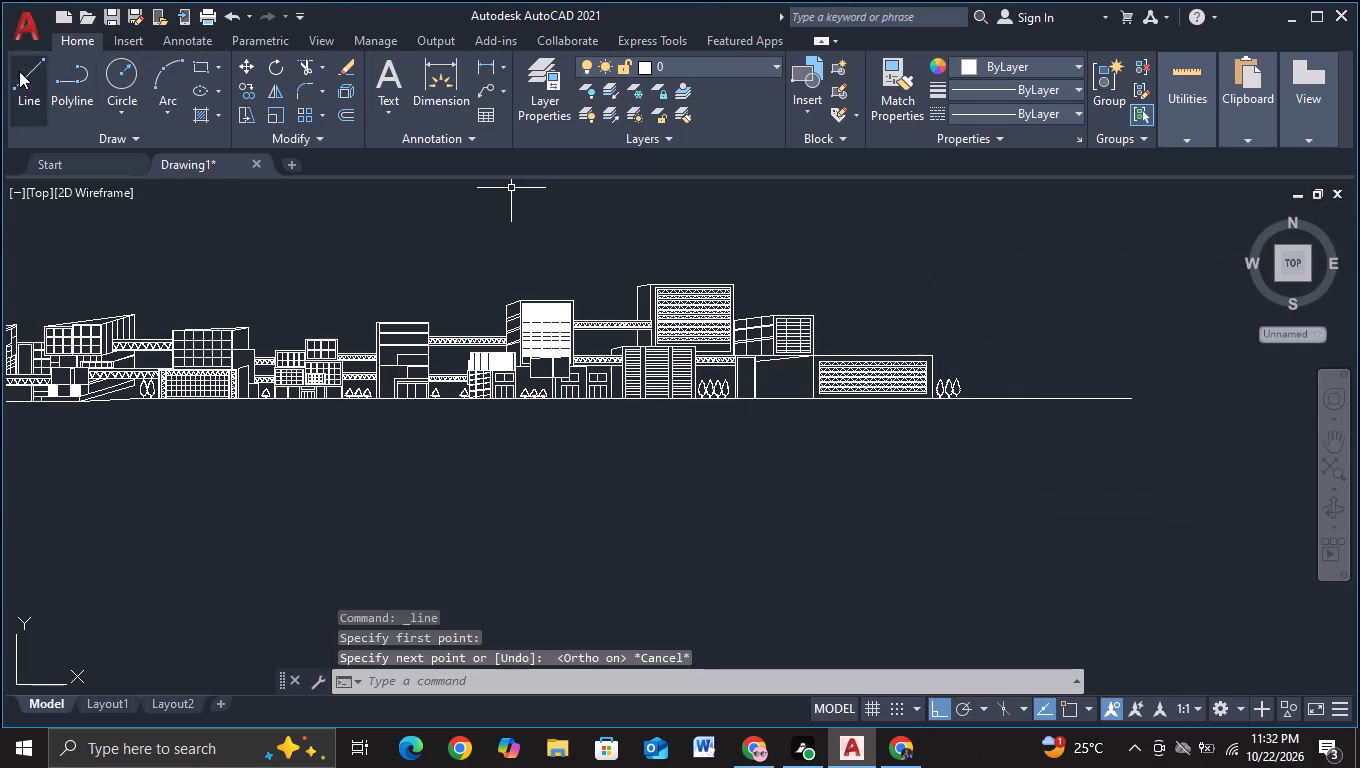
{"action": "left_click", "coordinate": [19, 71]}
{"action": "left_click", "coordinate": [1016, 236]}
{"action": "left_click", "coordinate": [1049, 550]}
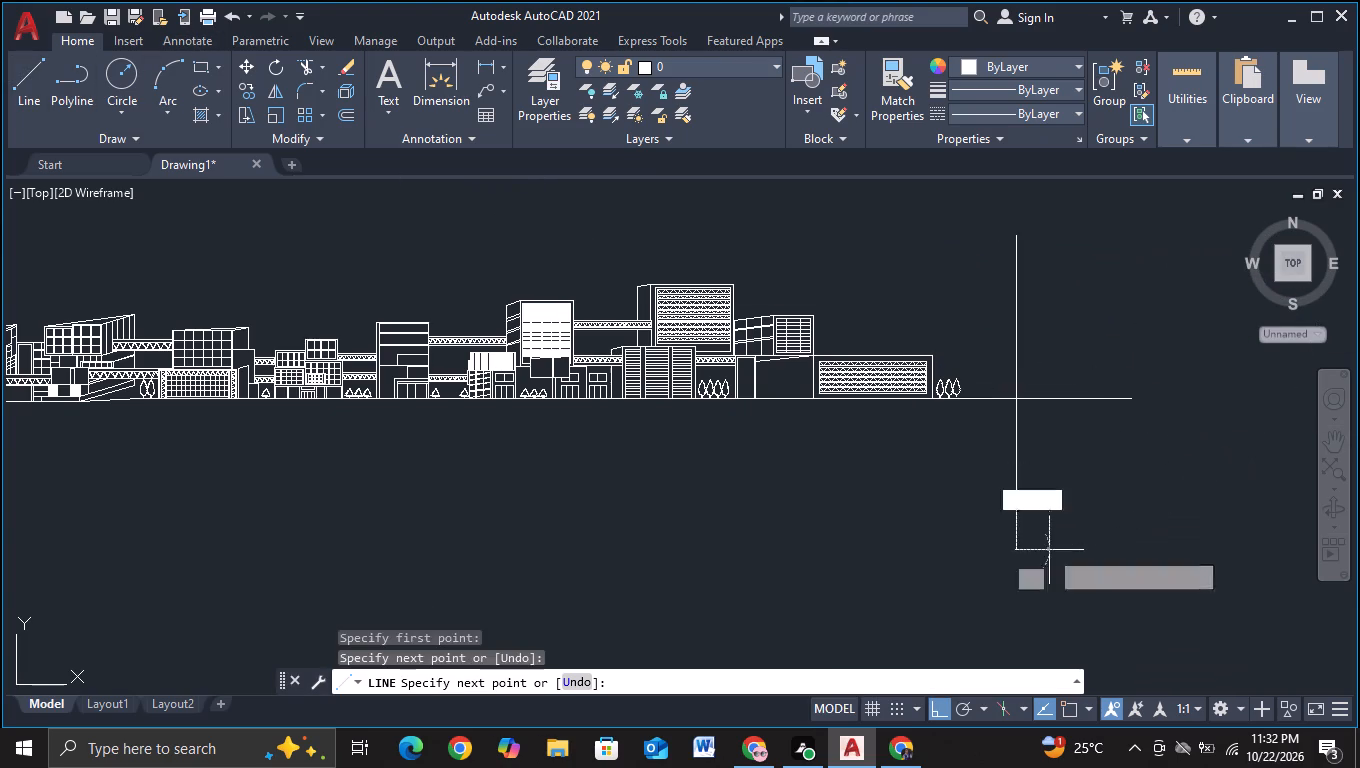
{"action": "key", "text": "Escape"}
Trim the excess ground line beyond the vertical cutting line and clear away the cutting line itself.
{"action": "left_click", "coordinate": [299, 64]}
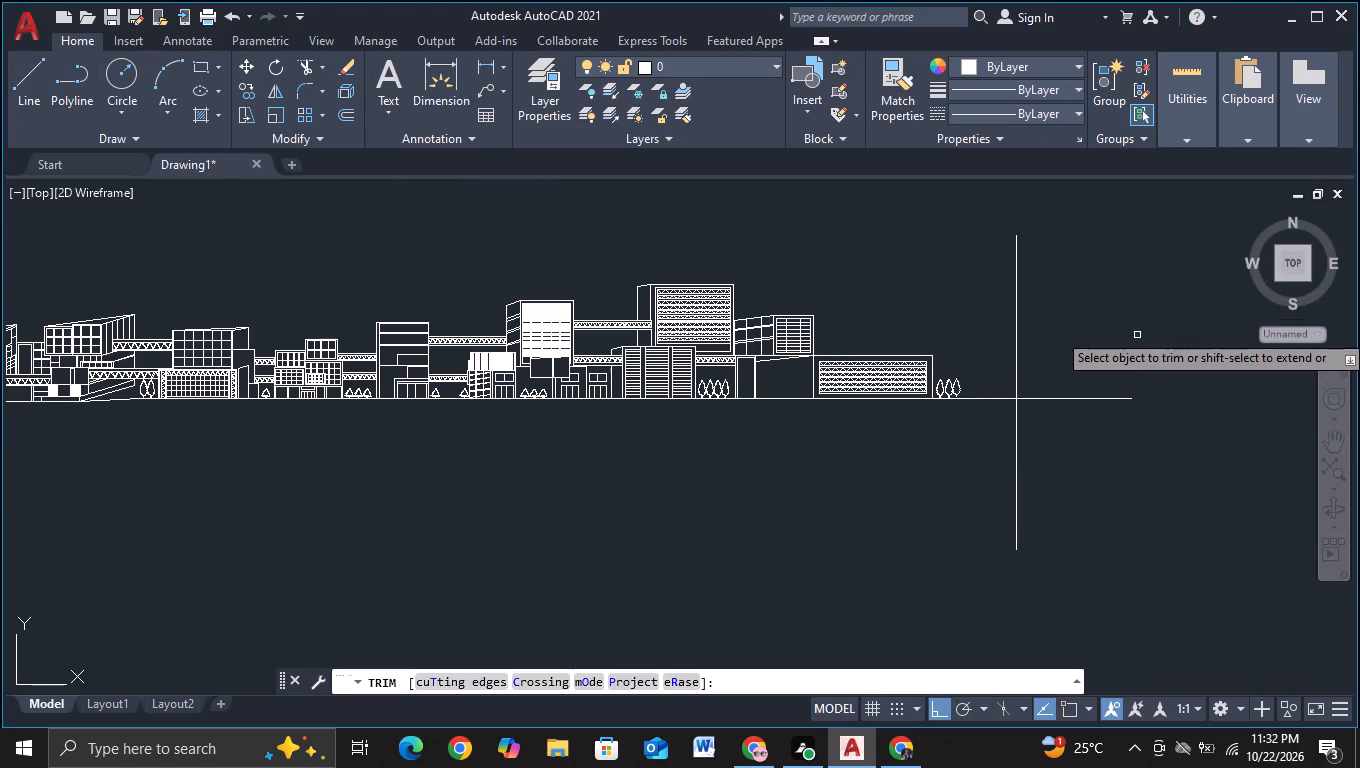
{"action": "left_click_drag", "start_coordinate": [974, 297], "coordinate": [983, 469]}
{"action": "scroll", "coordinate": [1012, 445], "scroll_direction": "down", "scroll_amount": 4}
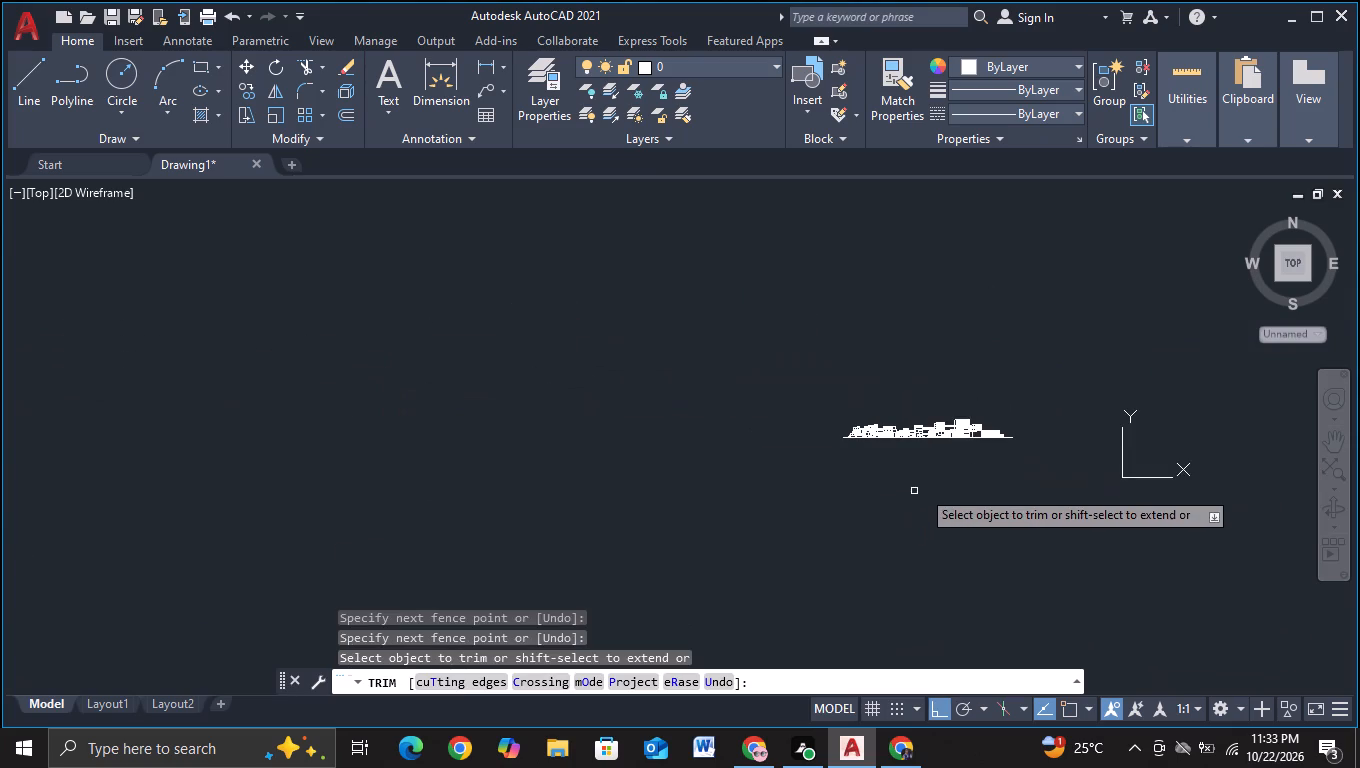
{"action": "scroll", "coordinate": [956, 472], "scroll_direction": "up", "scroll_amount": 3}
{"action": "middle_click_drag", "start_coordinate": [917, 432], "coordinate": [876, 496]}
{"action": "key", "text": "Escape"}
Add single-line text below the elevation reading "MEGA SCALE INSTITUTIONAL", with three spaces between words, correcting the misspelled last word.
{"action": "scroll", "coordinate": [838, 483], "scroll_direction": "up", "scroll_amount": 1}
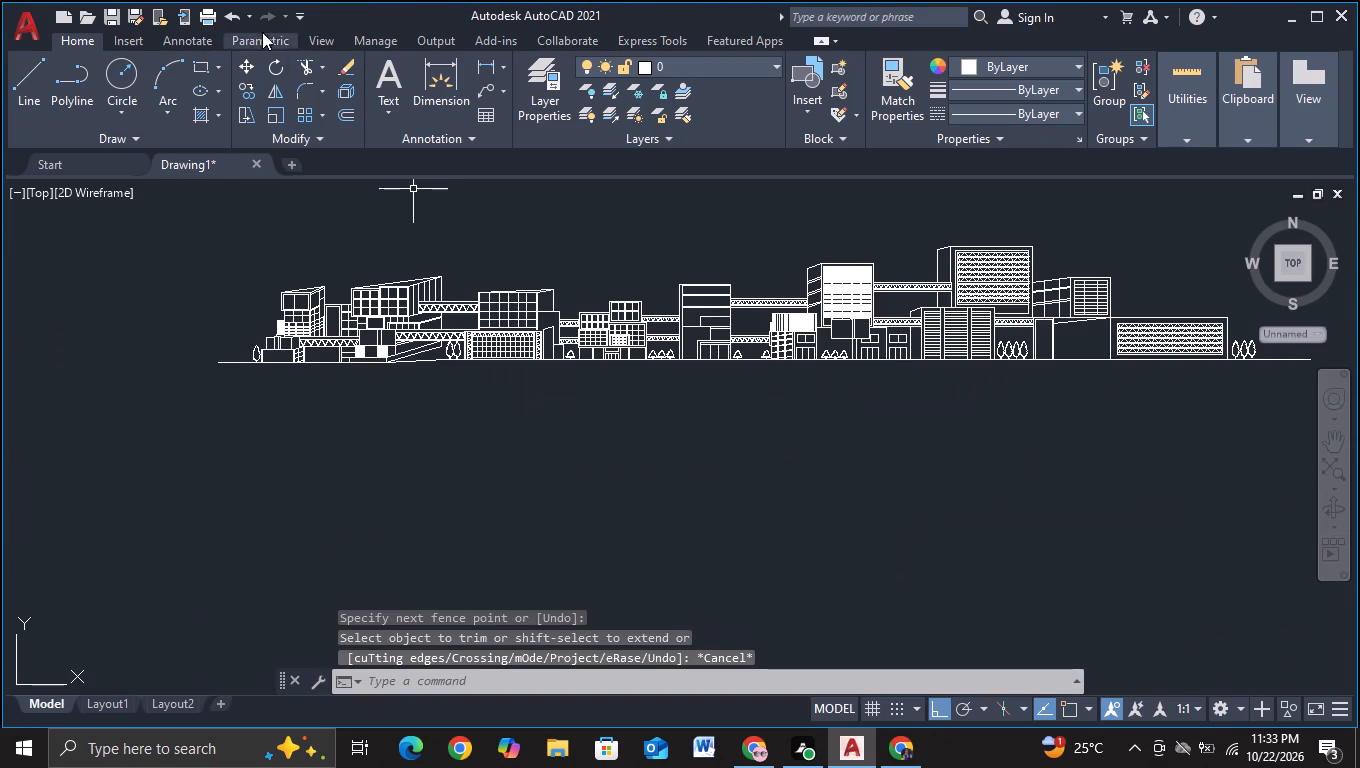
{"action": "left_click", "coordinate": [386, 102]}
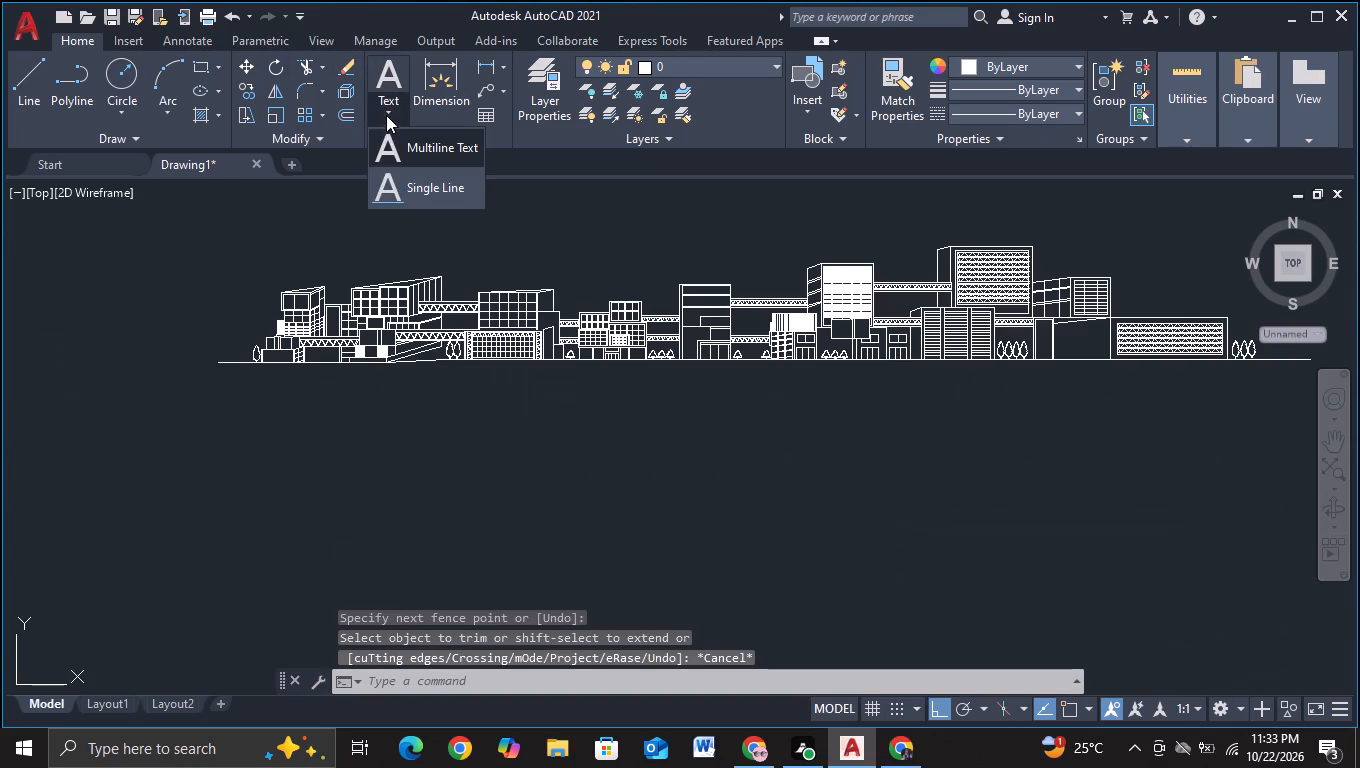
{"action": "left_click", "coordinate": [404, 193]}
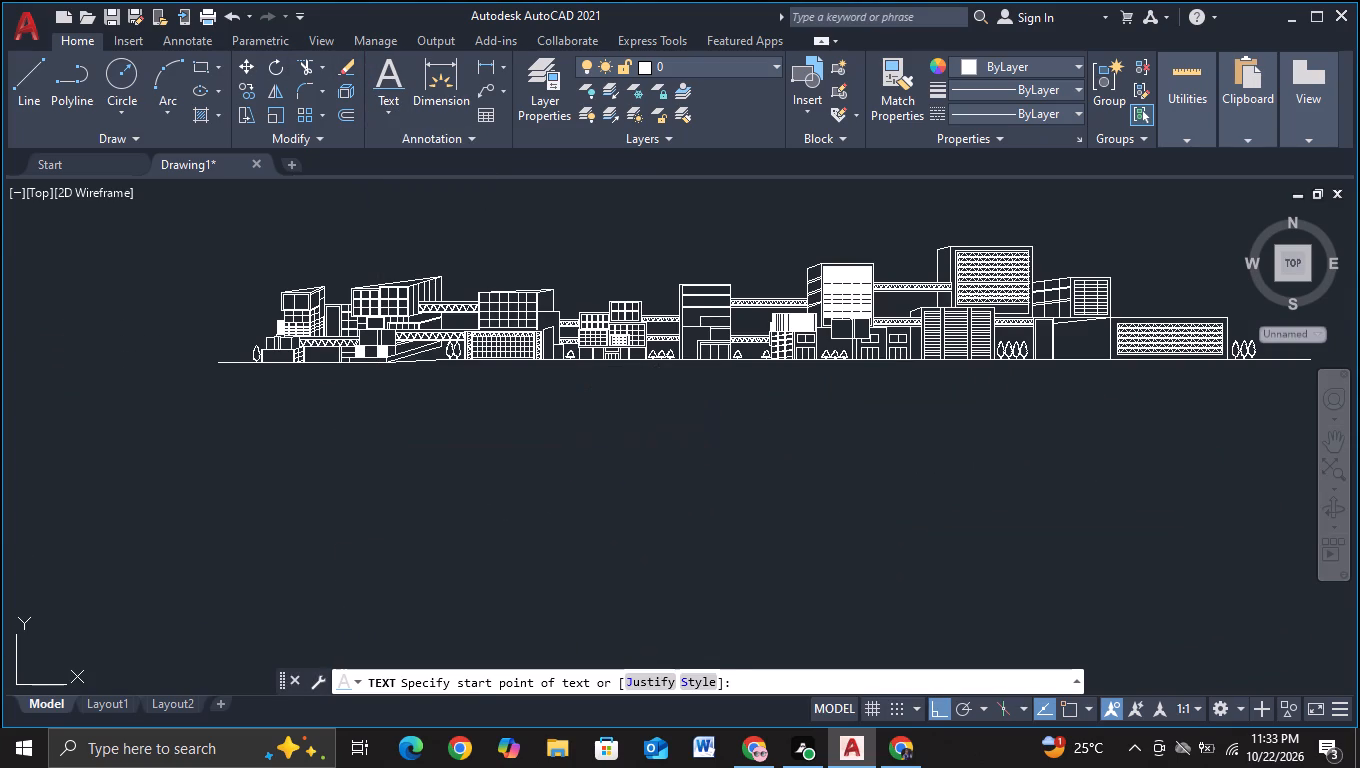
{"action": "left_click", "coordinate": [375, 427]}
{"action": "left_click", "coordinate": [374, 455]}
{"action": "left_click", "coordinate": [393, 457]}
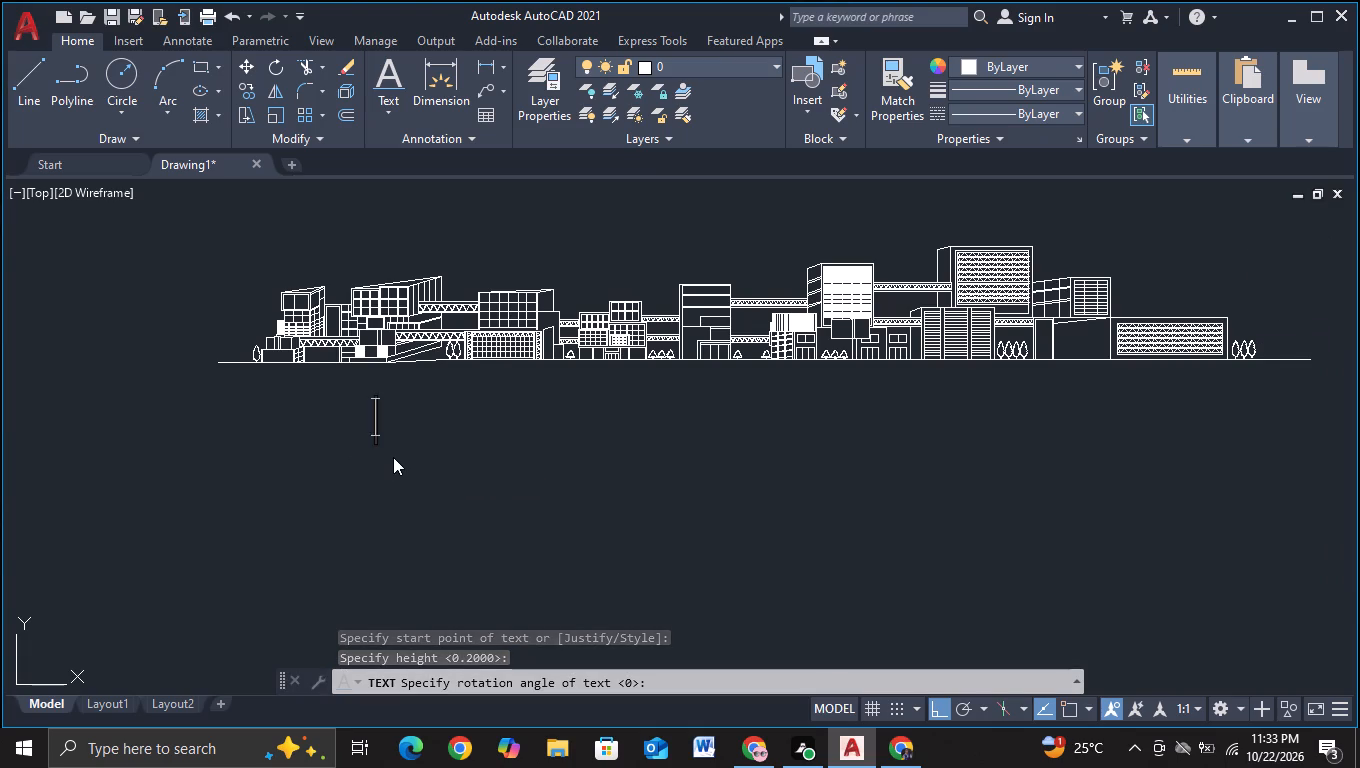
{"action": "key", "text": "m"}
{"action": "key", "text": "BackSpace"}
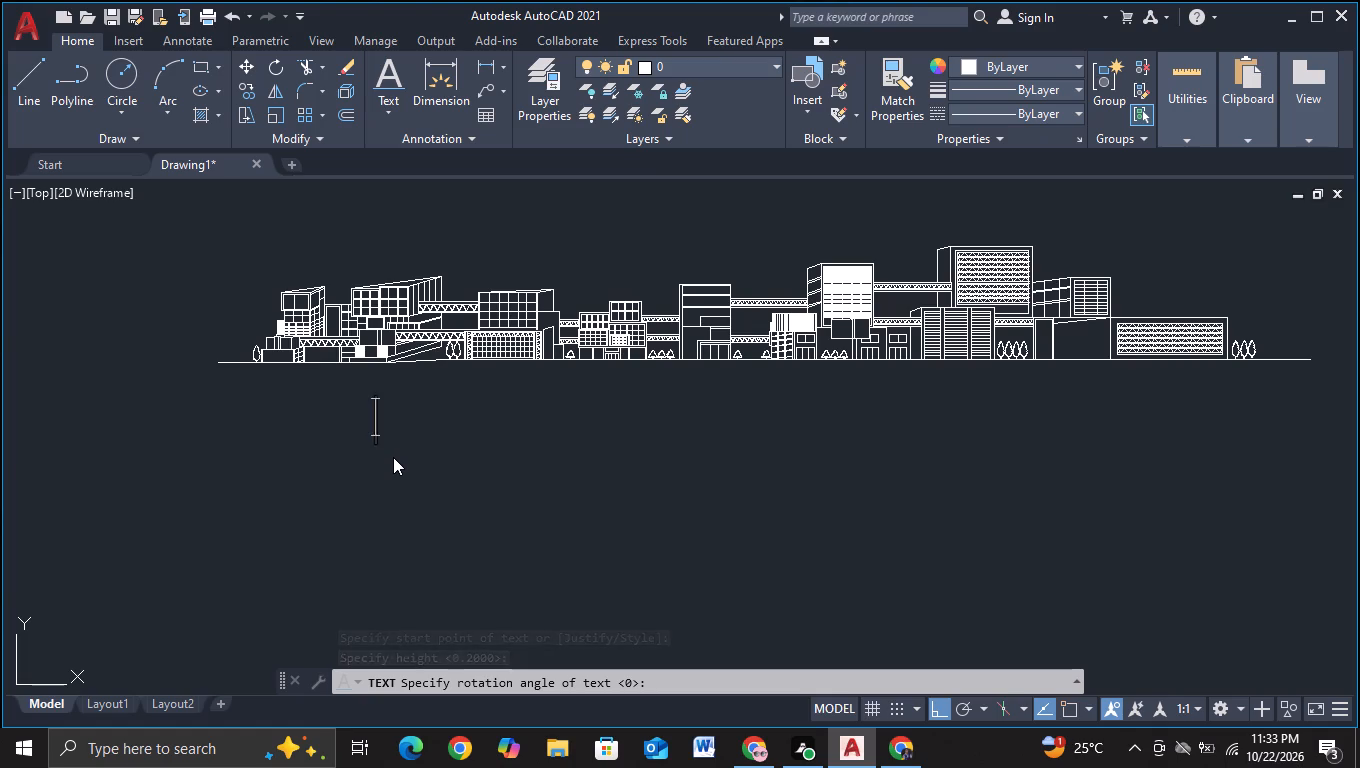
{"action": "type", "text": "MEGA"}
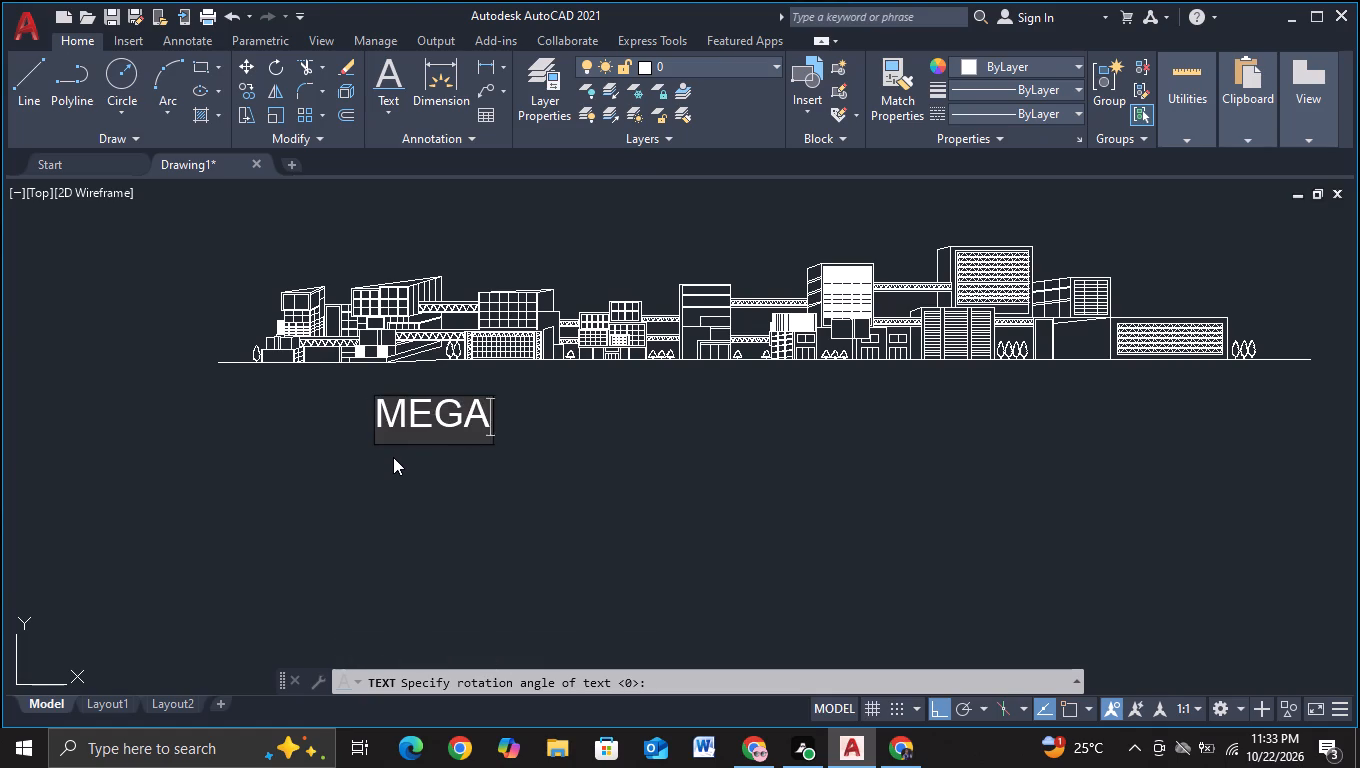
{"action": "key", "text": "space"}
{"action": "key", "text": "space"}
{"action": "key", "text": "space"}
{"action": "type", "text": "SCALE"}
{"action": "key", "text": "space"}
{"action": "key", "text": "space"}
{"action": "key", "text": "space"}
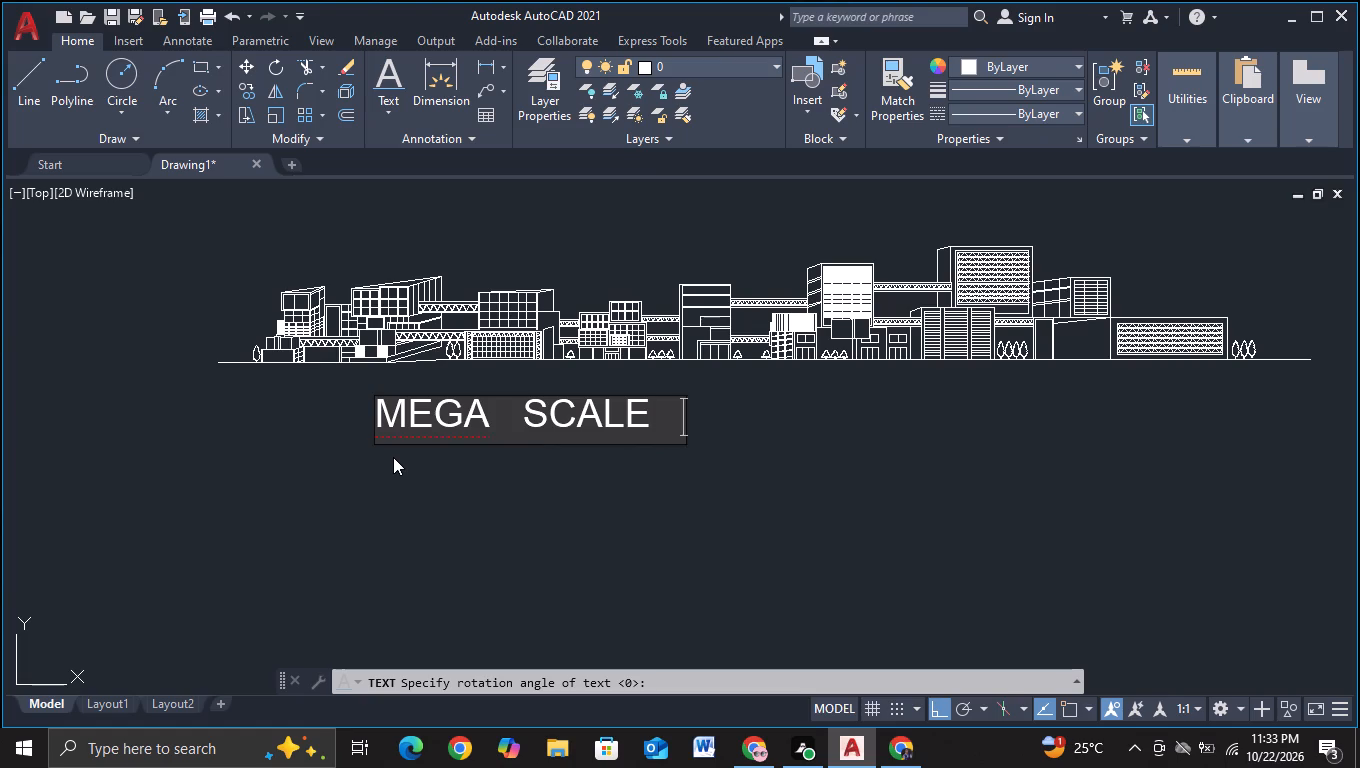
{"action": "type", "text": "INSITITUTIONAL"}
{"action": "key", "text": "space"}
{"action": "key", "text": "space"}
{"action": "key", "text": "space"}
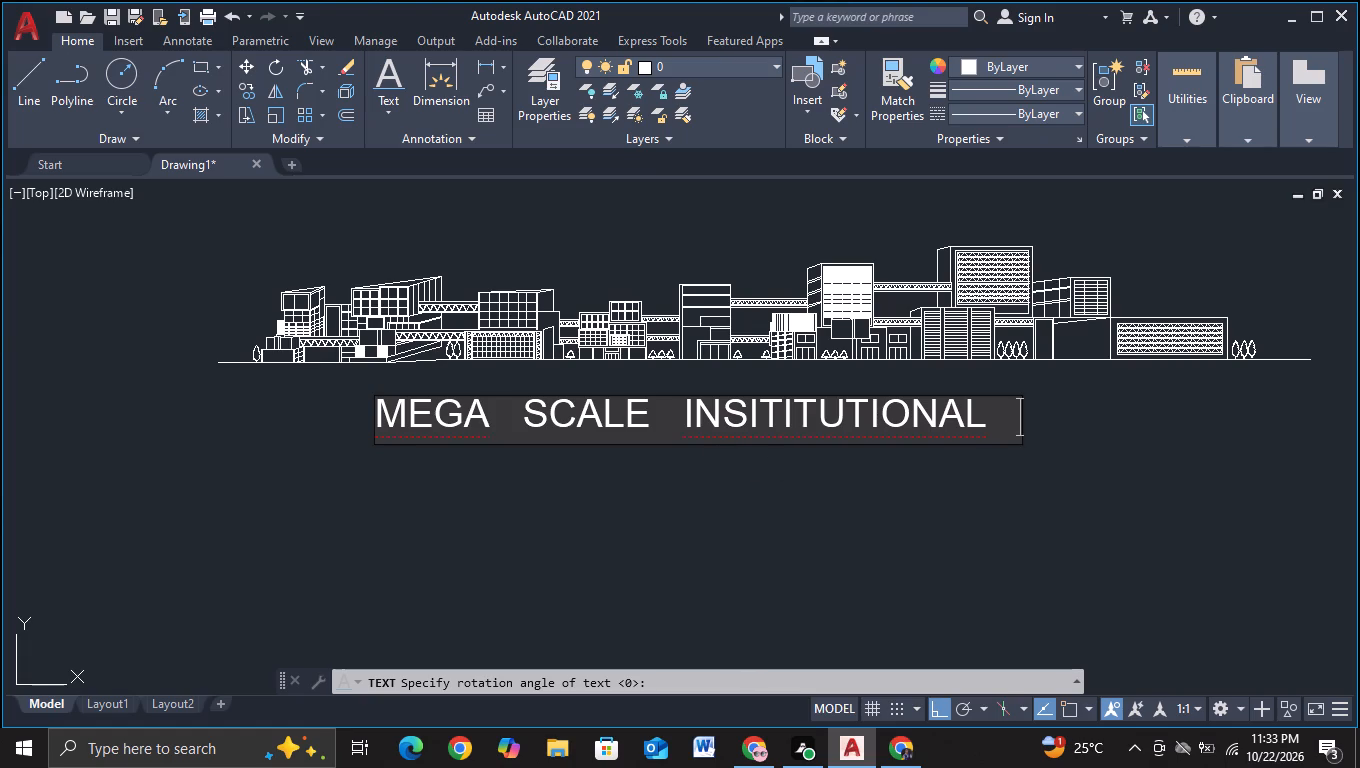
{"action": "left_click", "coordinate": [763, 413]}
{"action": "key", "text": "BackSpace"}
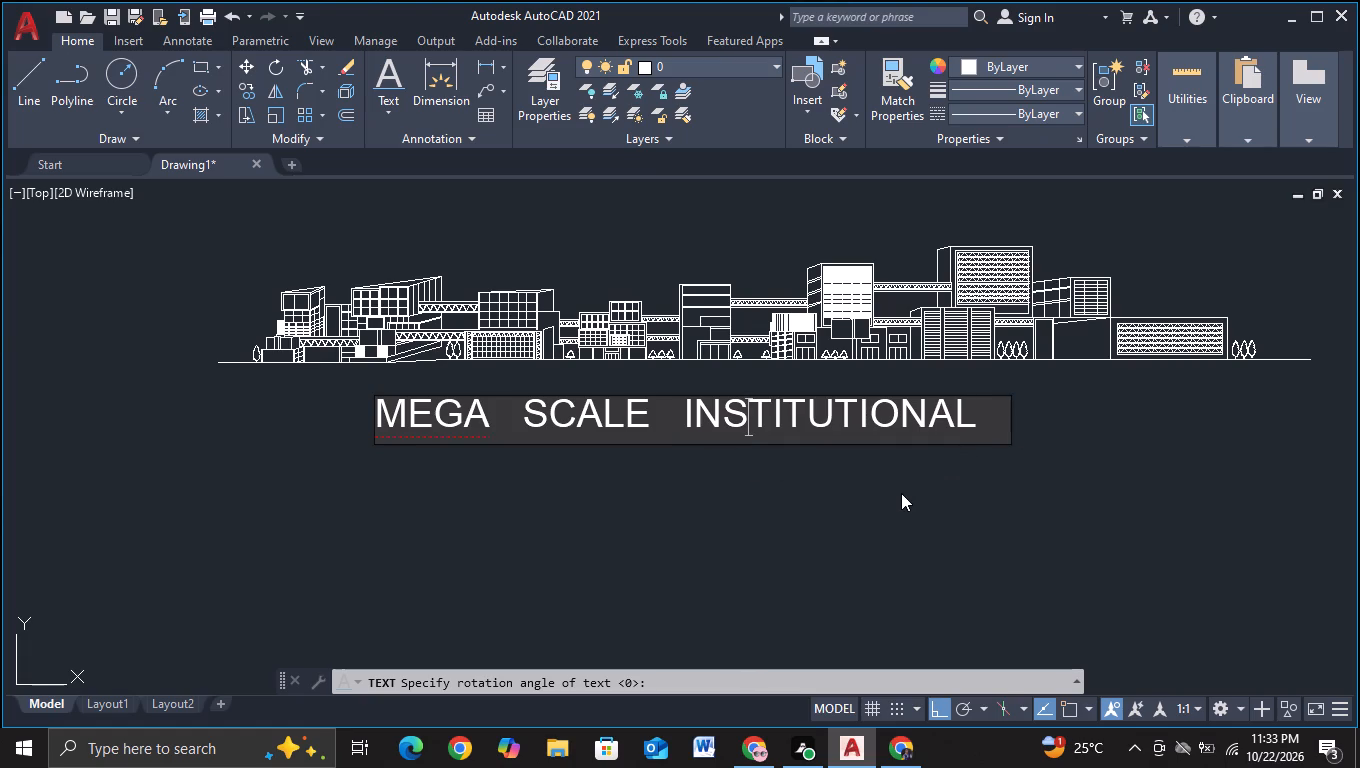
Append "COMPLEX" to the title text, separated by three spaces, and finish the text entry.
{"action": "left_click", "coordinate": [982, 418]}
{"action": "key", "text": "space"}
{"action": "key", "text": "space"}
{"action": "type", "text": "COMPL"}
{"action": "type", "text": "X"}
{"action": "key", "text": "space"}
{"action": "key", "text": "space"}
{"action": "key", "text": "space"}
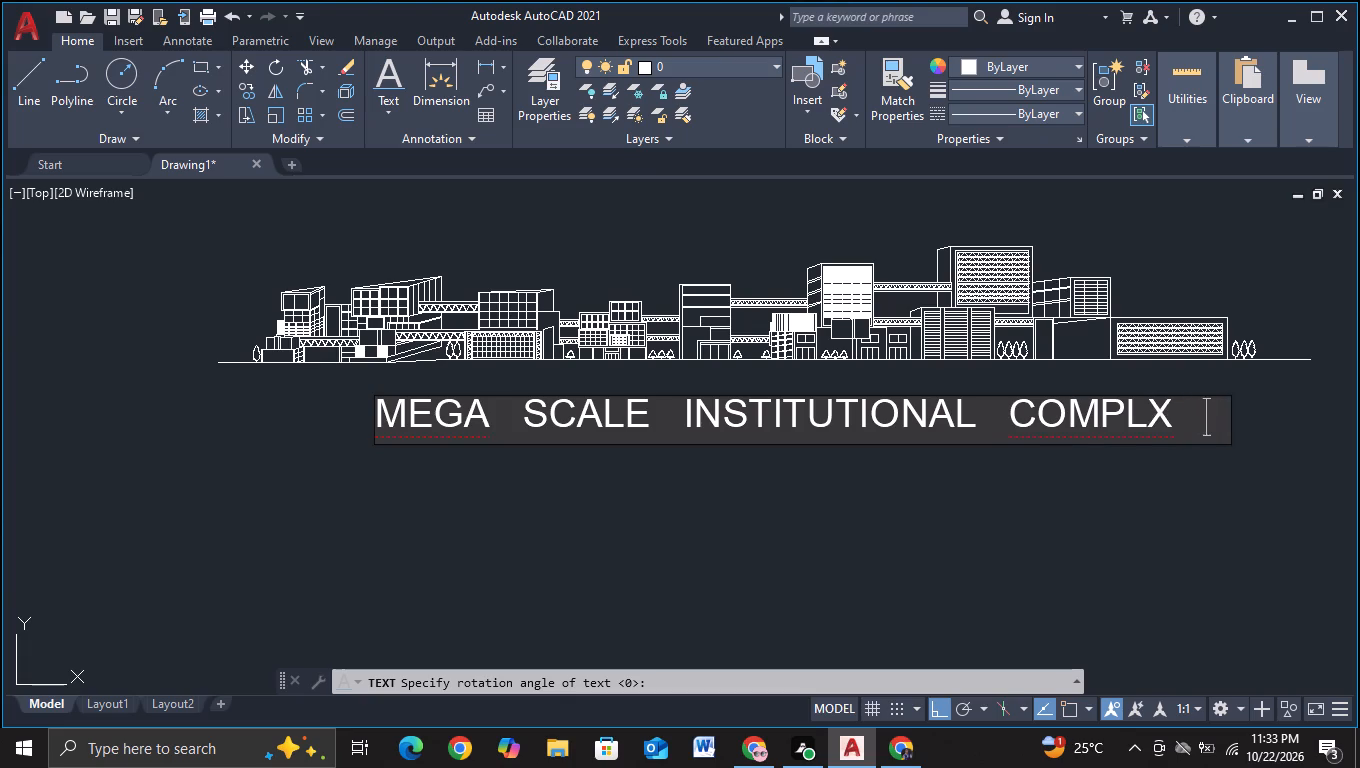
{"action": "key", "text": "BackSpace"}
{"action": "key", "text": "BackSpace"}
{"action": "key", "text": "BackSpace"}
{"action": "key", "text": "BackSpace"}
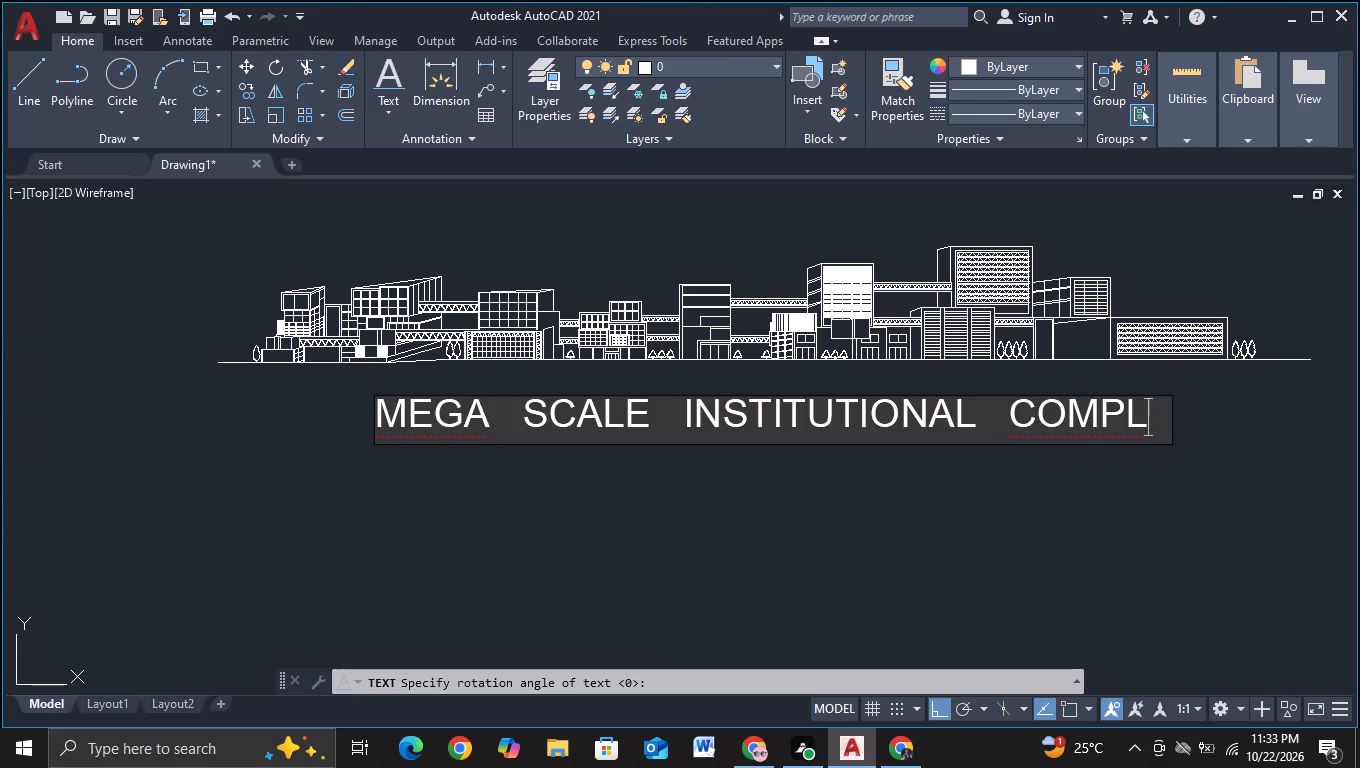
{"action": "type", "text": "EX"}
{"action": "key", "text": "space"}
{"action": "key", "text": "space"}
{"action": "key", "text": "space"}
{"action": "key", "text": "space"}
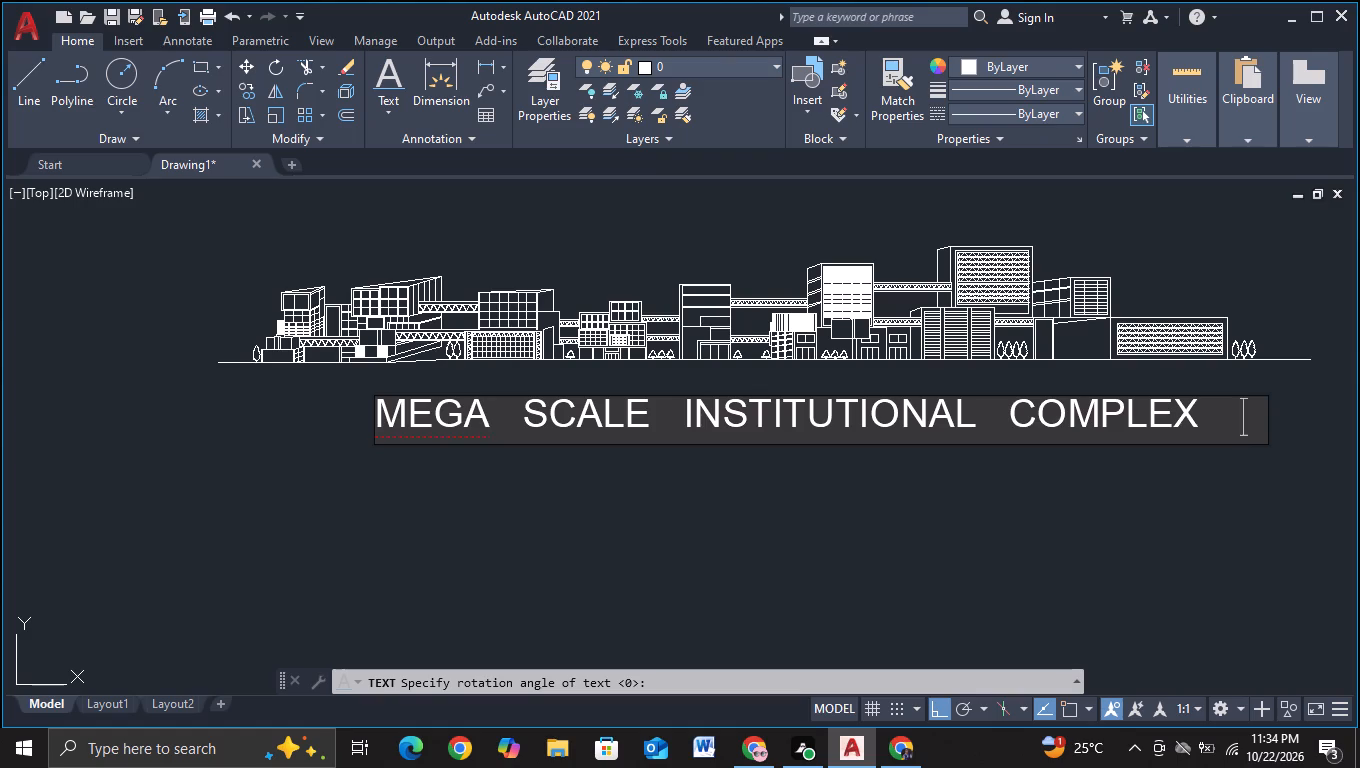
{"action": "key", "text": "Return"}
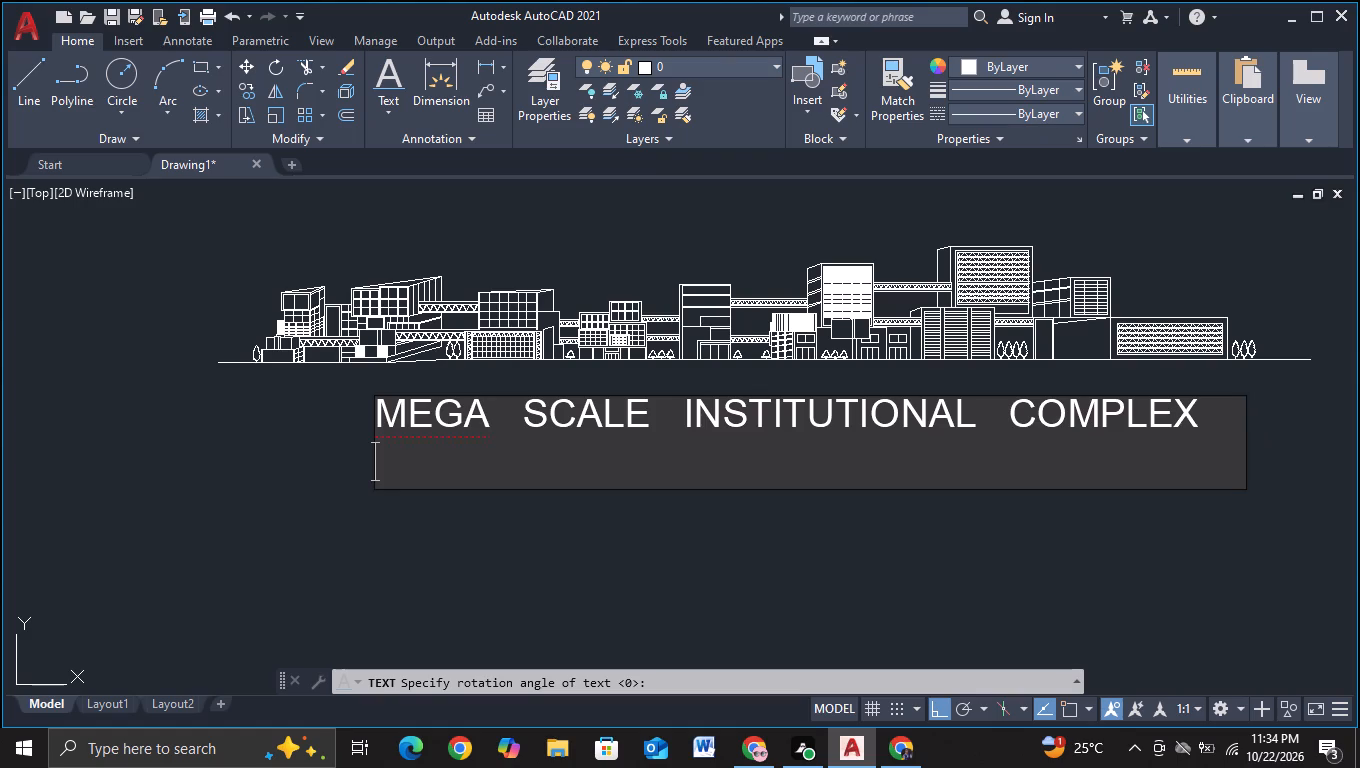
{"action": "key", "text": "Escape"}
Rotate the vertical title text by 90° so that it reads horizontally.
{"action": "scroll", "coordinate": [981, 425], "scroll_direction": "down", "scroll_amount": 3}
{"action": "middle_click_drag", "start_coordinate": [930, 501], "coordinate": [920, 477]}
{"action": "left_click", "coordinate": [828, 499]}
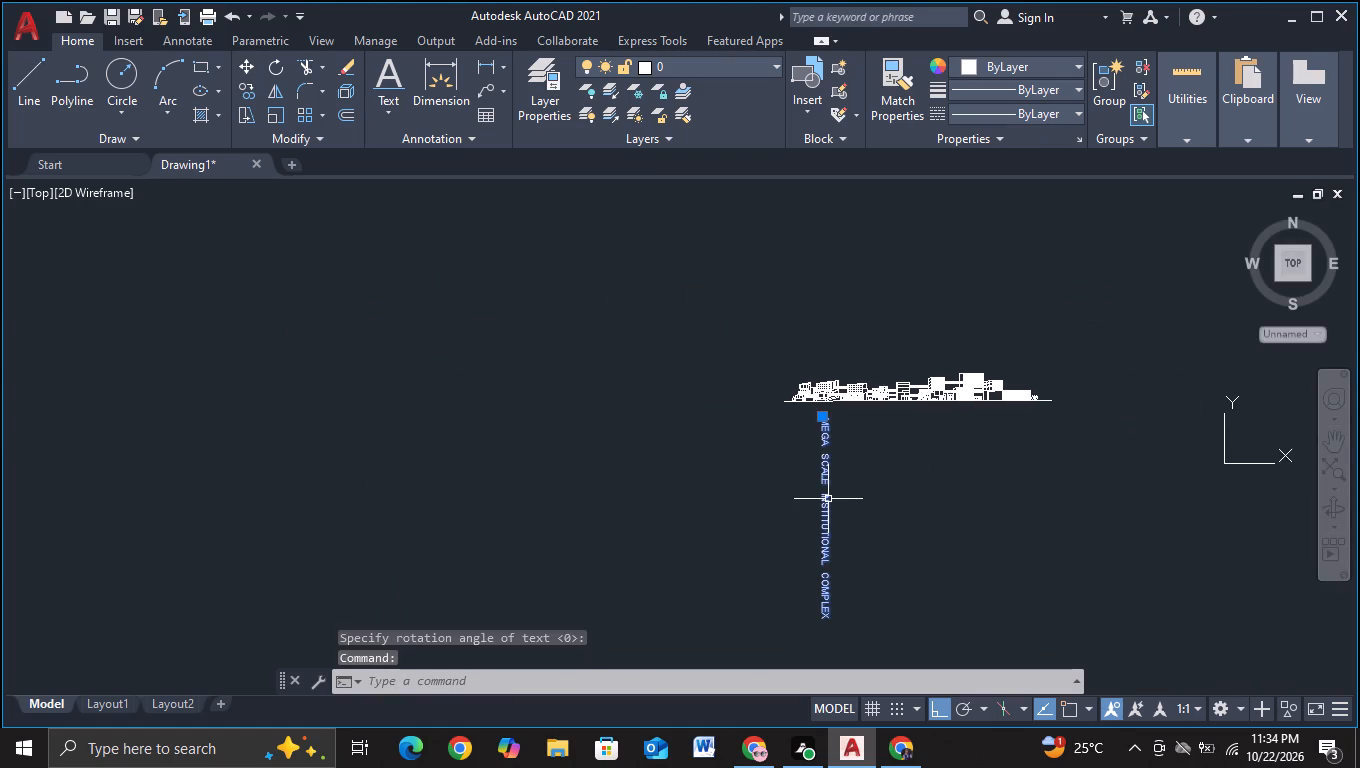
{"action": "key", "text": "r"}
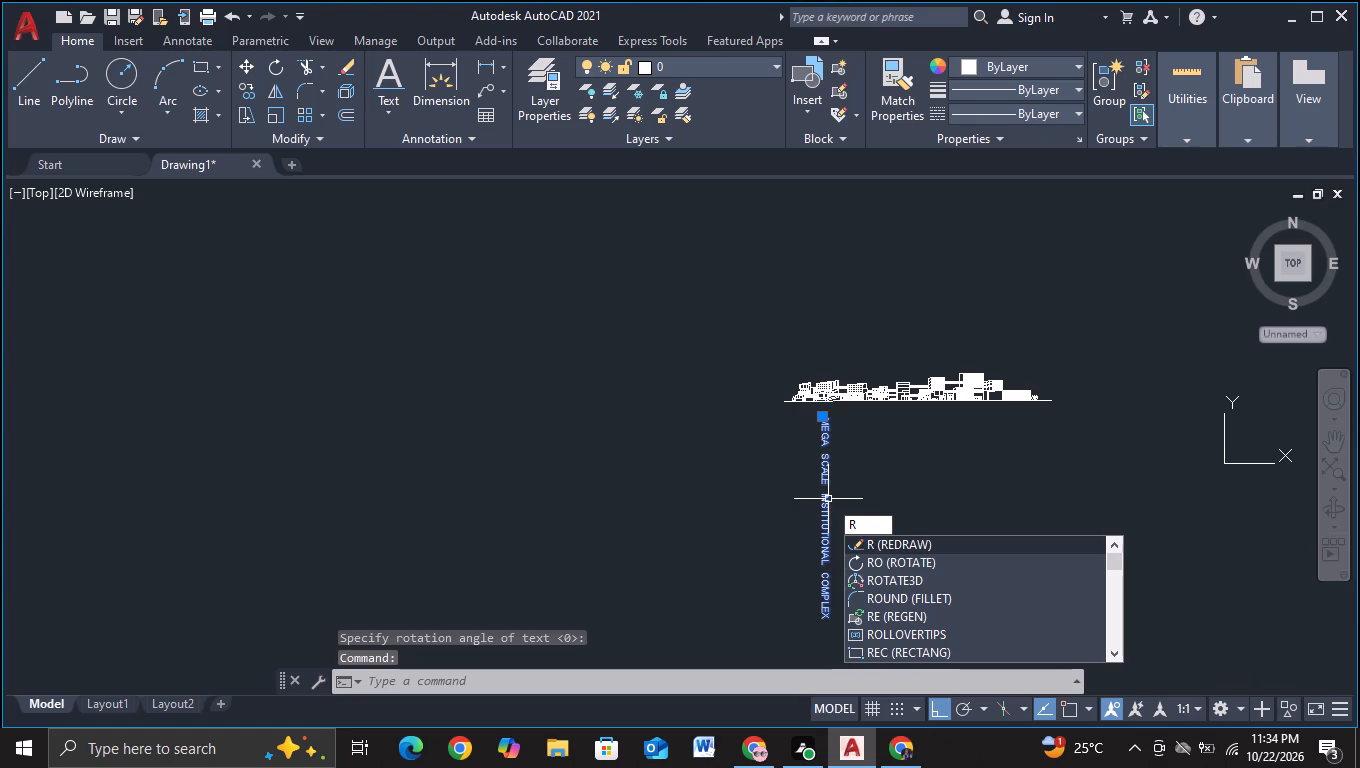
{"action": "left_click", "coordinate": [909, 566]}
{"action": "left_click_drag", "start_coordinate": [918, 518], "coordinate": [972, 458]}
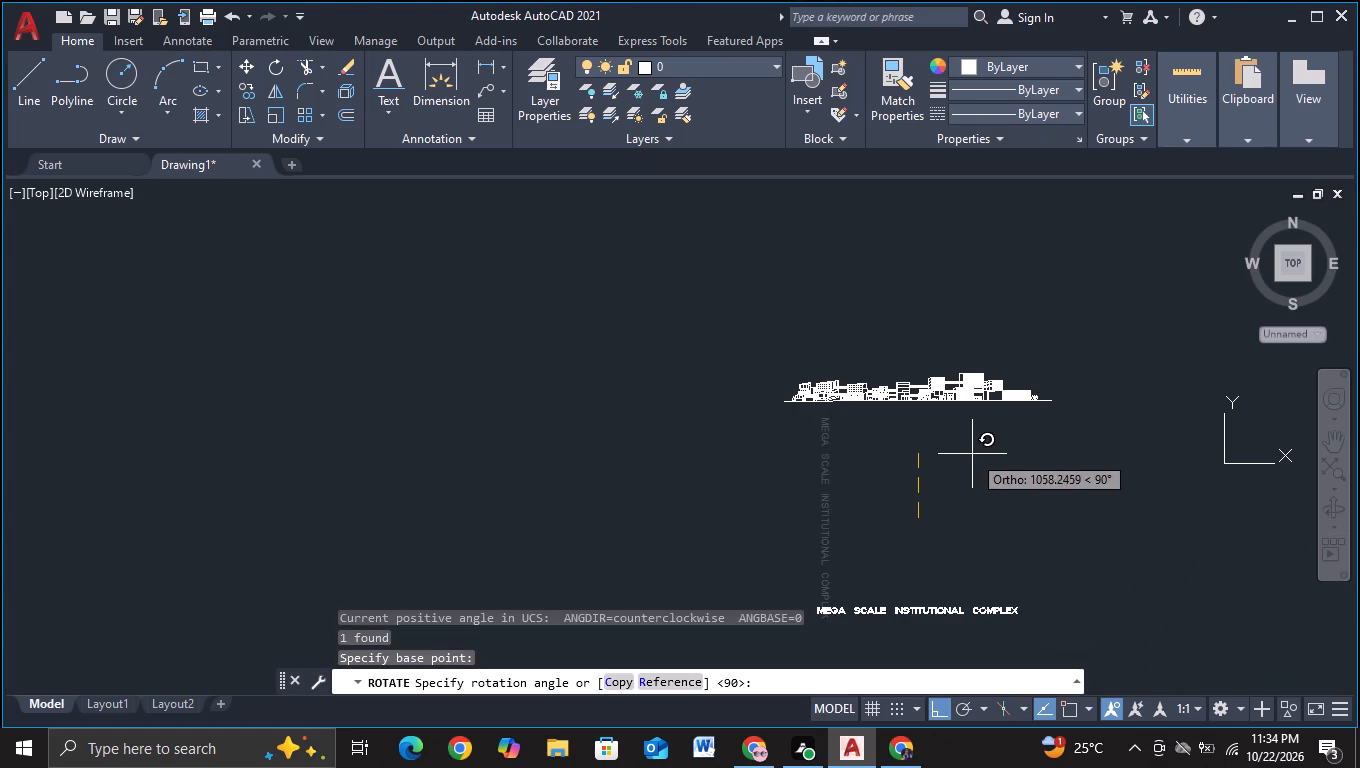
{"action": "left_click", "coordinate": [972, 454]}
Move the title text straight up to sit just above the buildings of the elevation.
{"action": "left_click", "coordinate": [872, 608]}
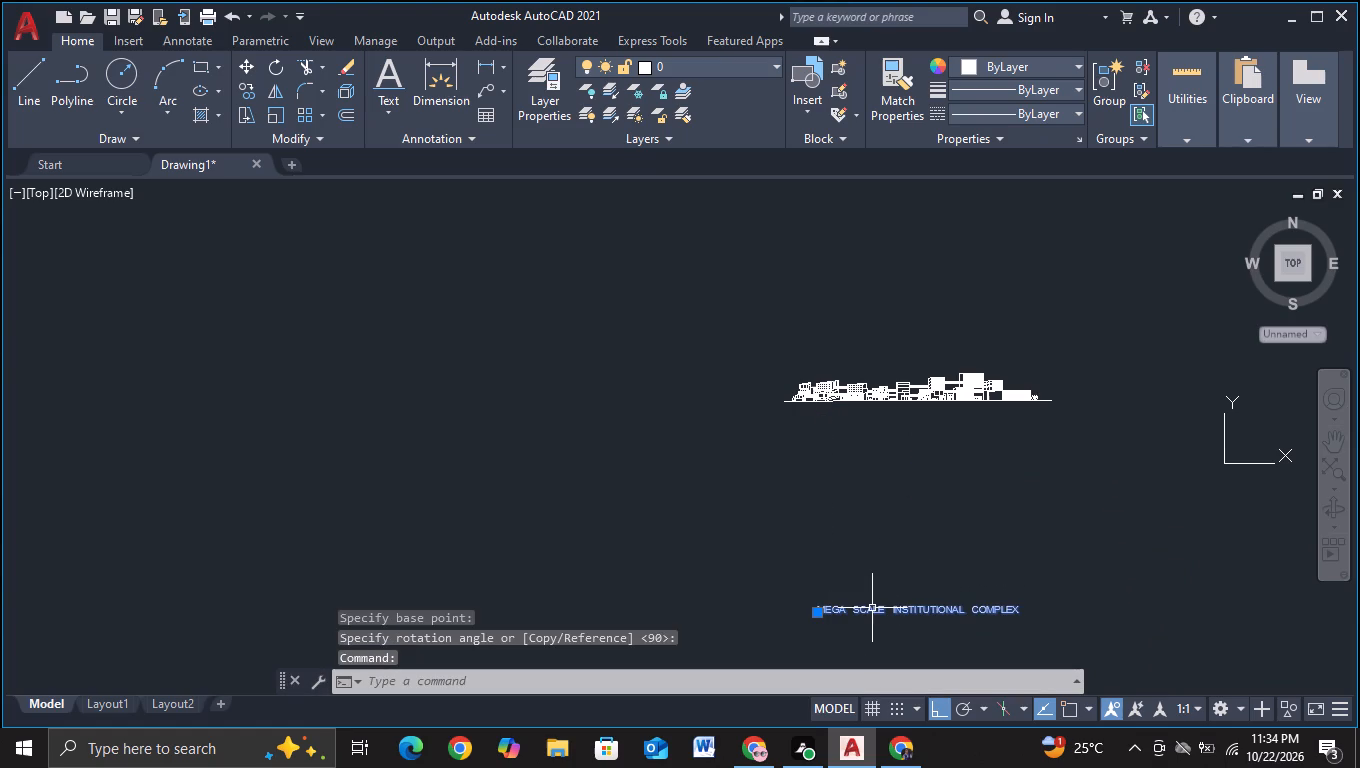
{"action": "key", "text": "m"}
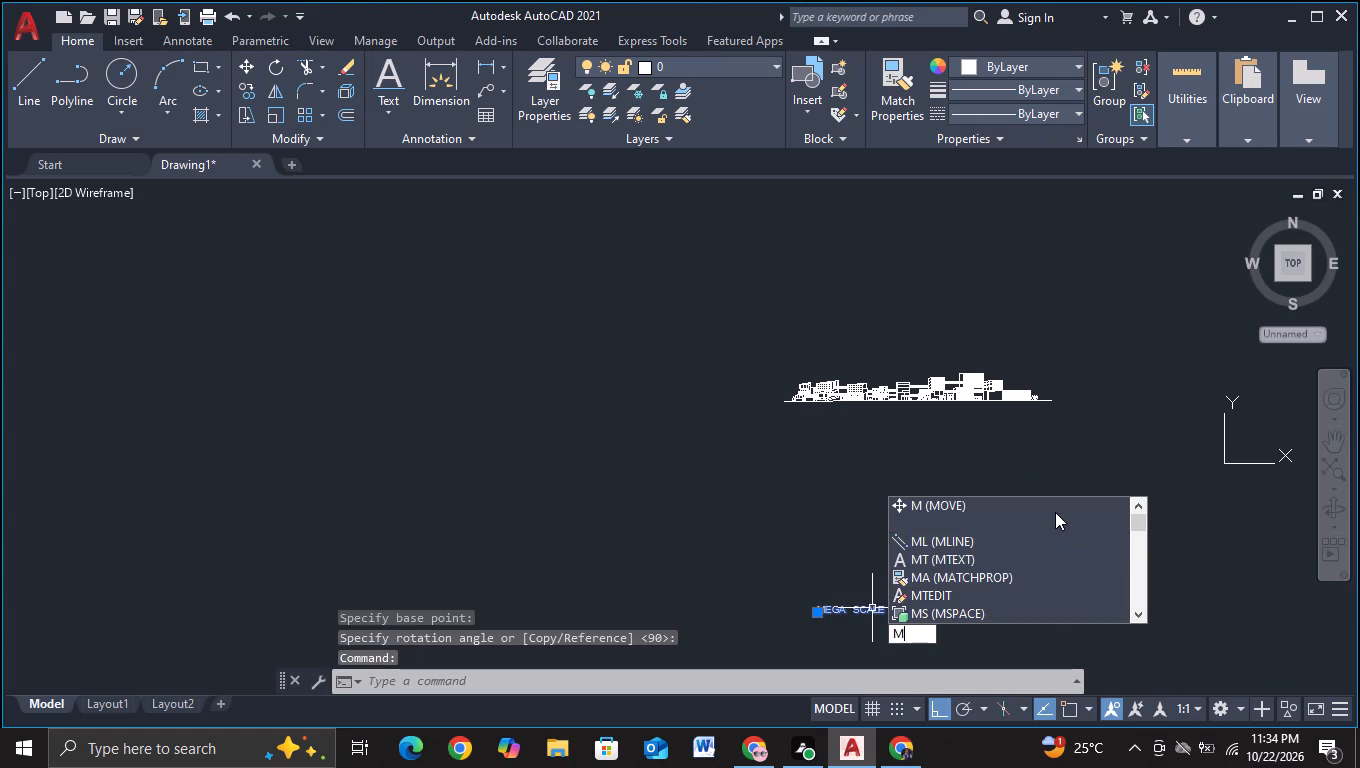
{"action": "left_click", "coordinate": [1055, 512]}
{"action": "left_click", "coordinate": [981, 521]}
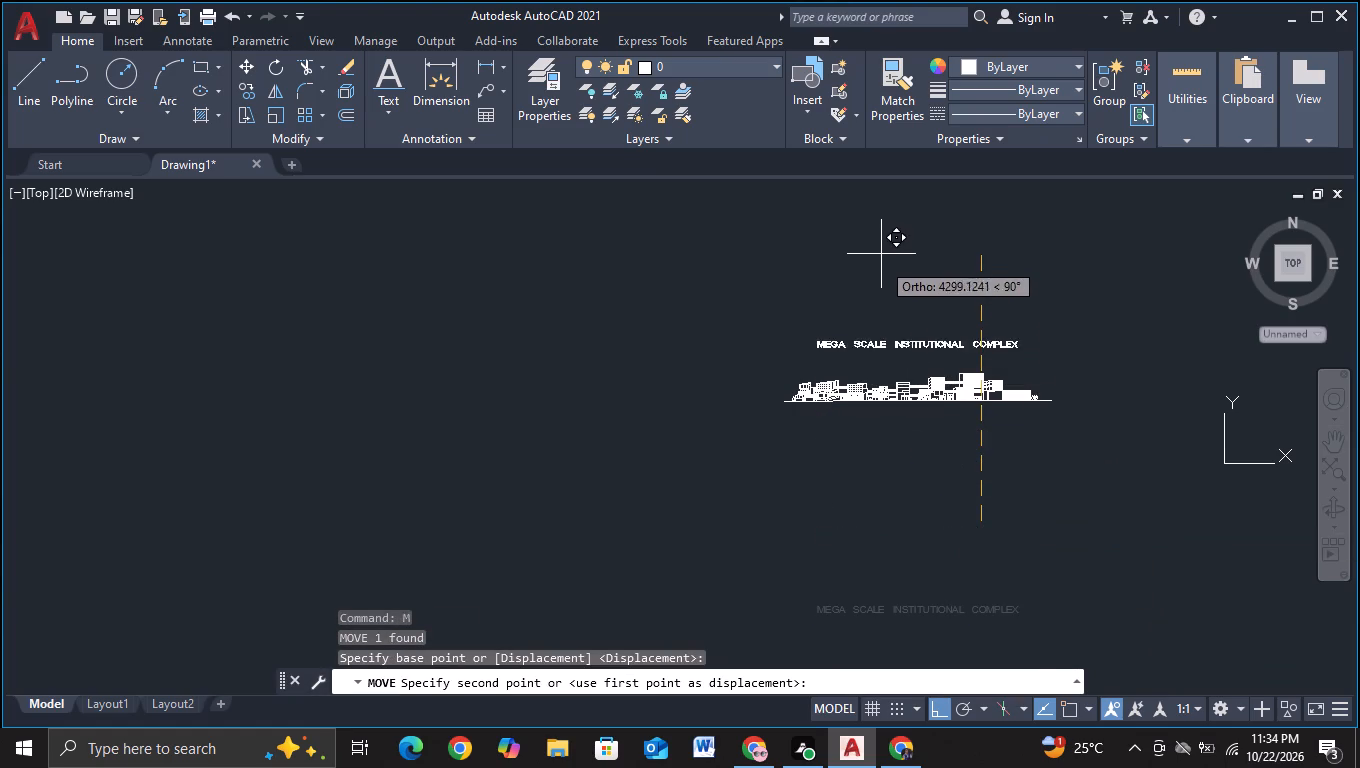
{"action": "scroll", "coordinate": [880, 264], "scroll_direction": "up", "scroll_amount": 3}
{"action": "scroll", "coordinate": [881, 290], "scroll_direction": "down", "scroll_amount": 2}
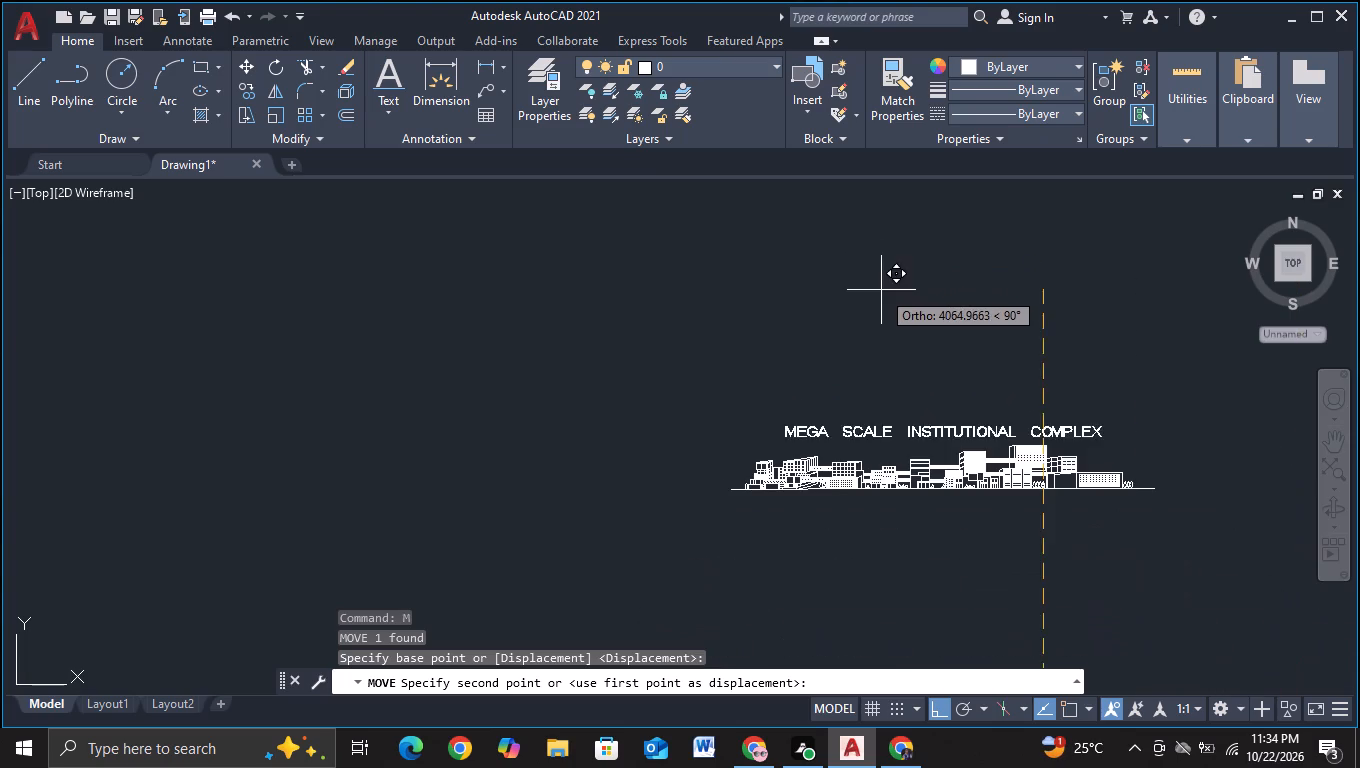
{"action": "middle_click", "coordinate": [881, 290]}
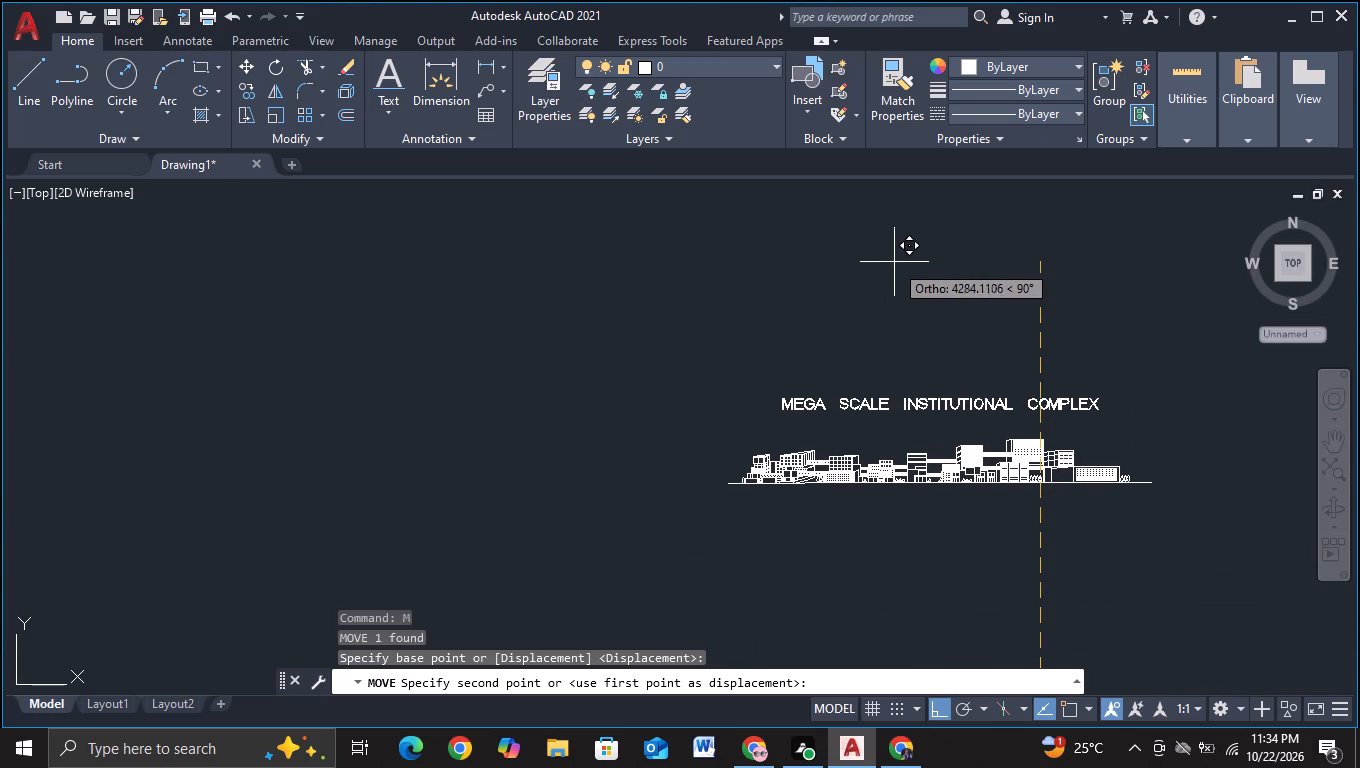
{"action": "left_click", "coordinate": [894, 272]}
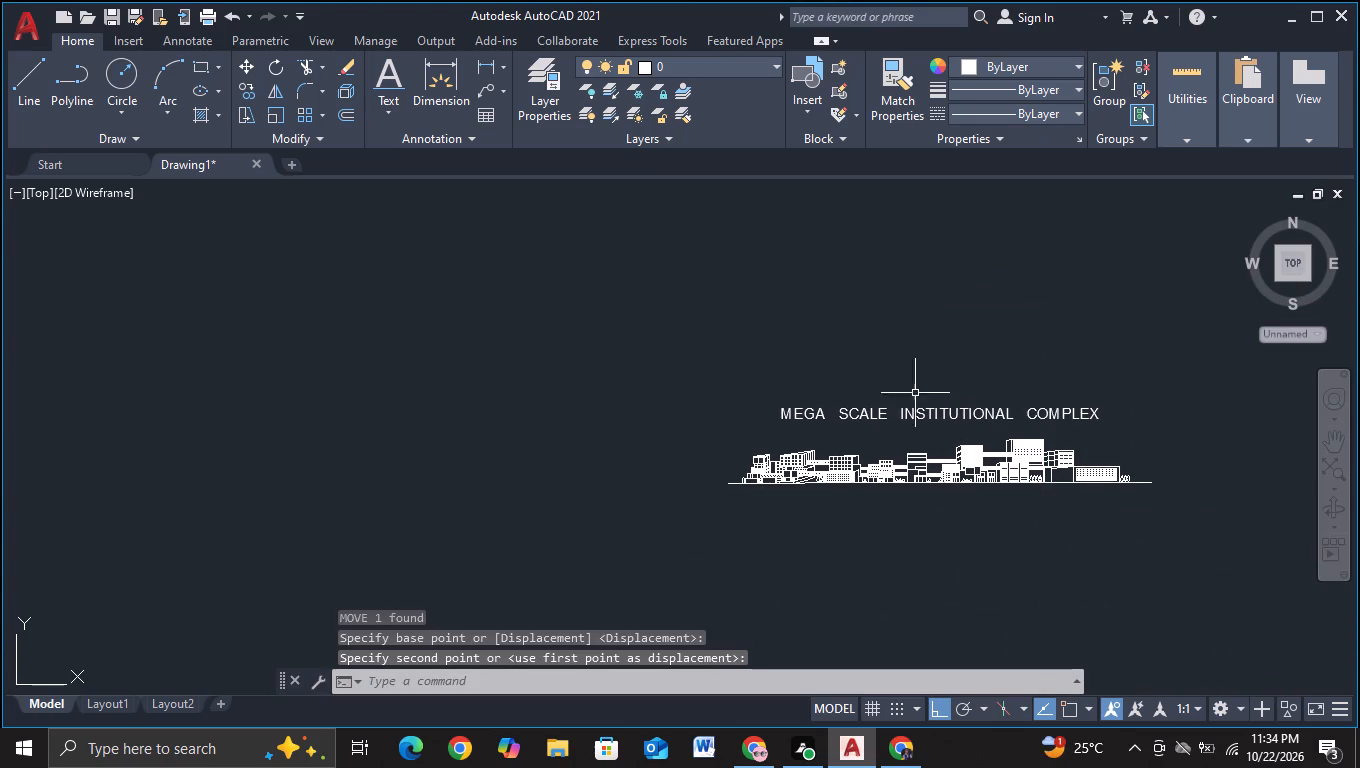
Copy the title text straight down to just below the ground line.
{"action": "left_click", "coordinate": [909, 416]}
{"action": "key", "text": "c"}
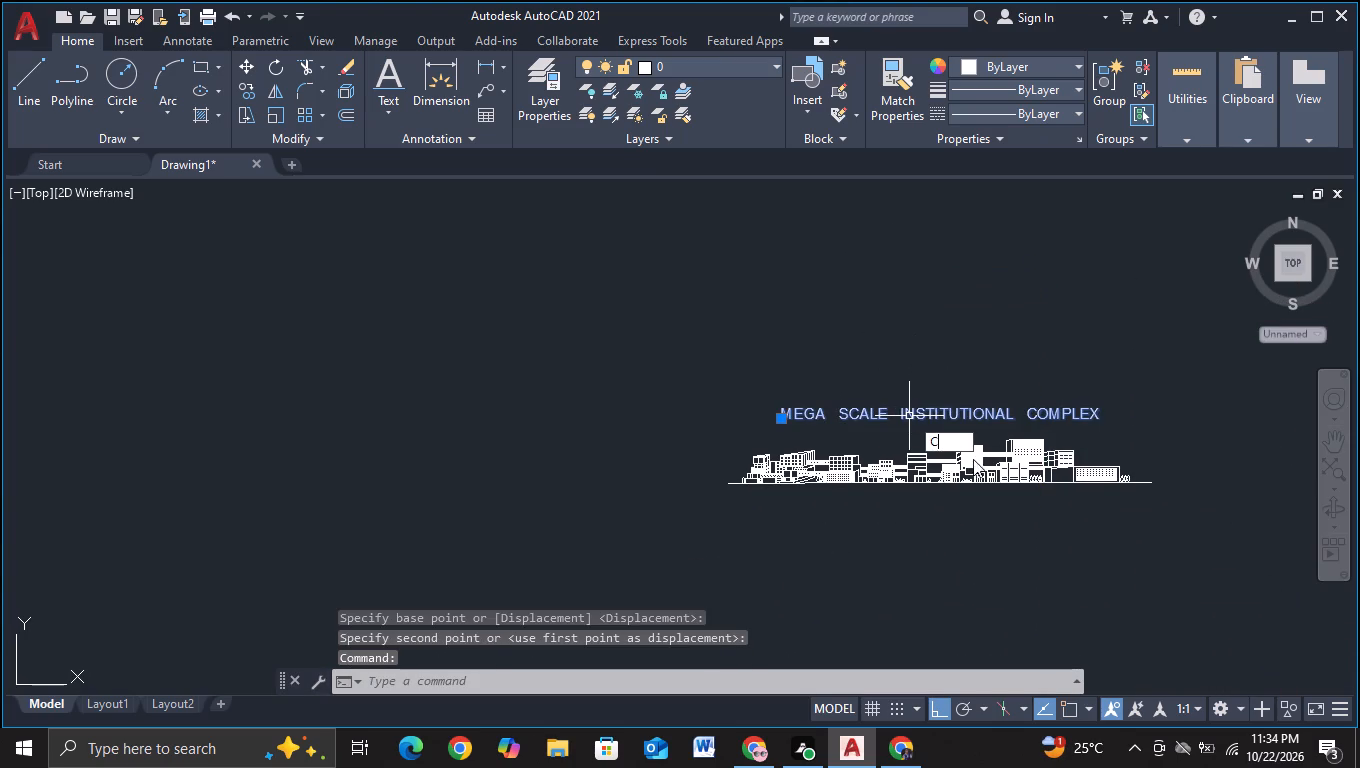
{"action": "left_click", "coordinate": [979, 478]}
{"action": "left_click", "coordinate": [974, 420]}
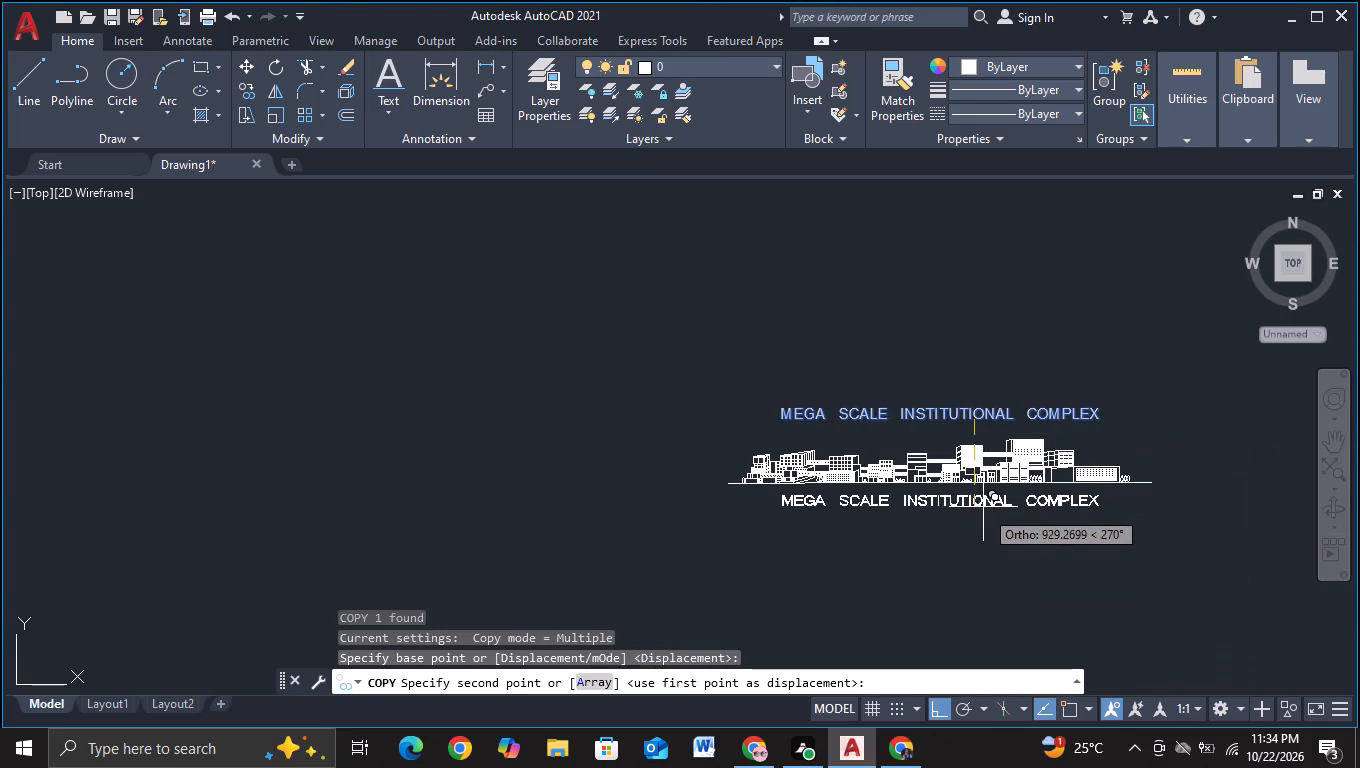
{"action": "left_click", "coordinate": [984, 510]}
{"action": "key", "text": "Escape"}
Replace the text below the ground line with "FRONTH ORTHOGONAL ELEVATION", using three spaces after the first word and four after the second.
{"action": "left_click", "coordinate": [984, 510]}
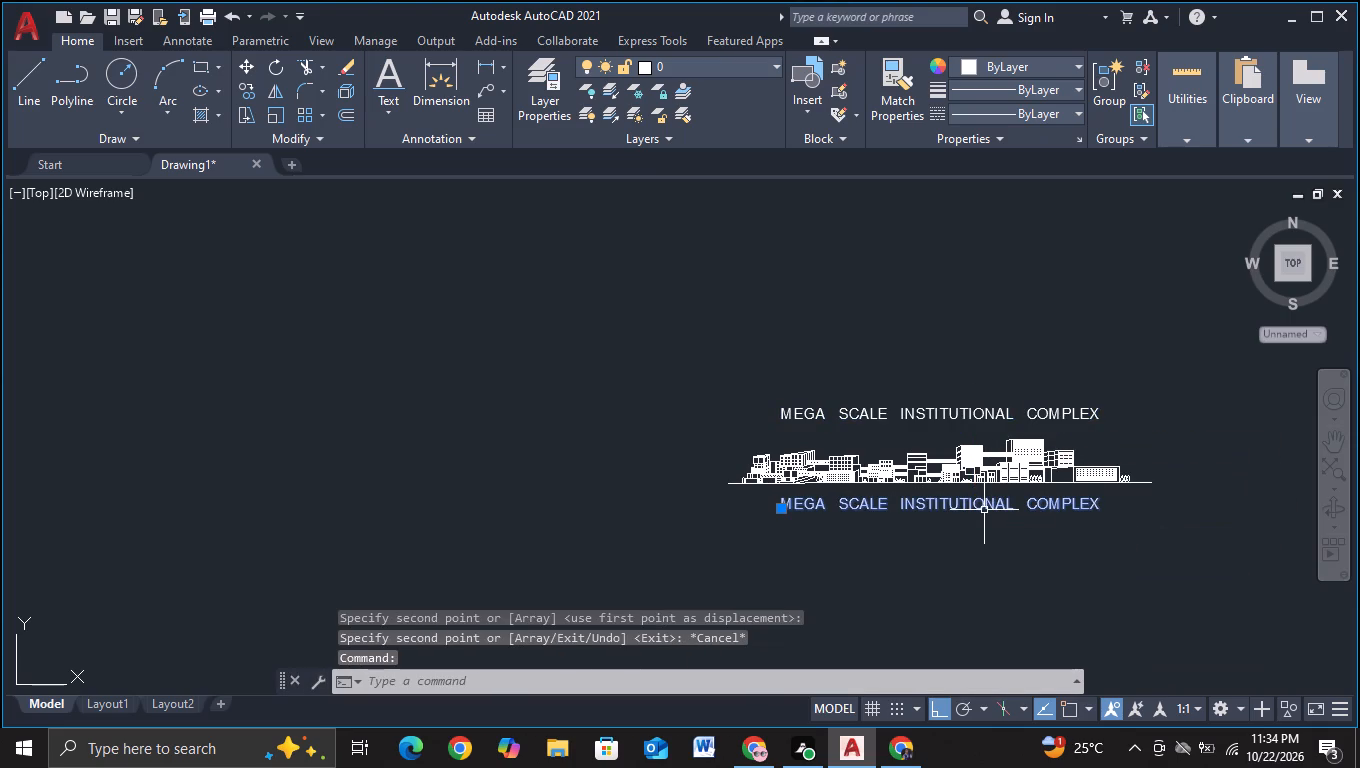
{"action": "right_click", "coordinate": [984, 510]}
{"action": "left_click", "coordinate": [1041, 251]}
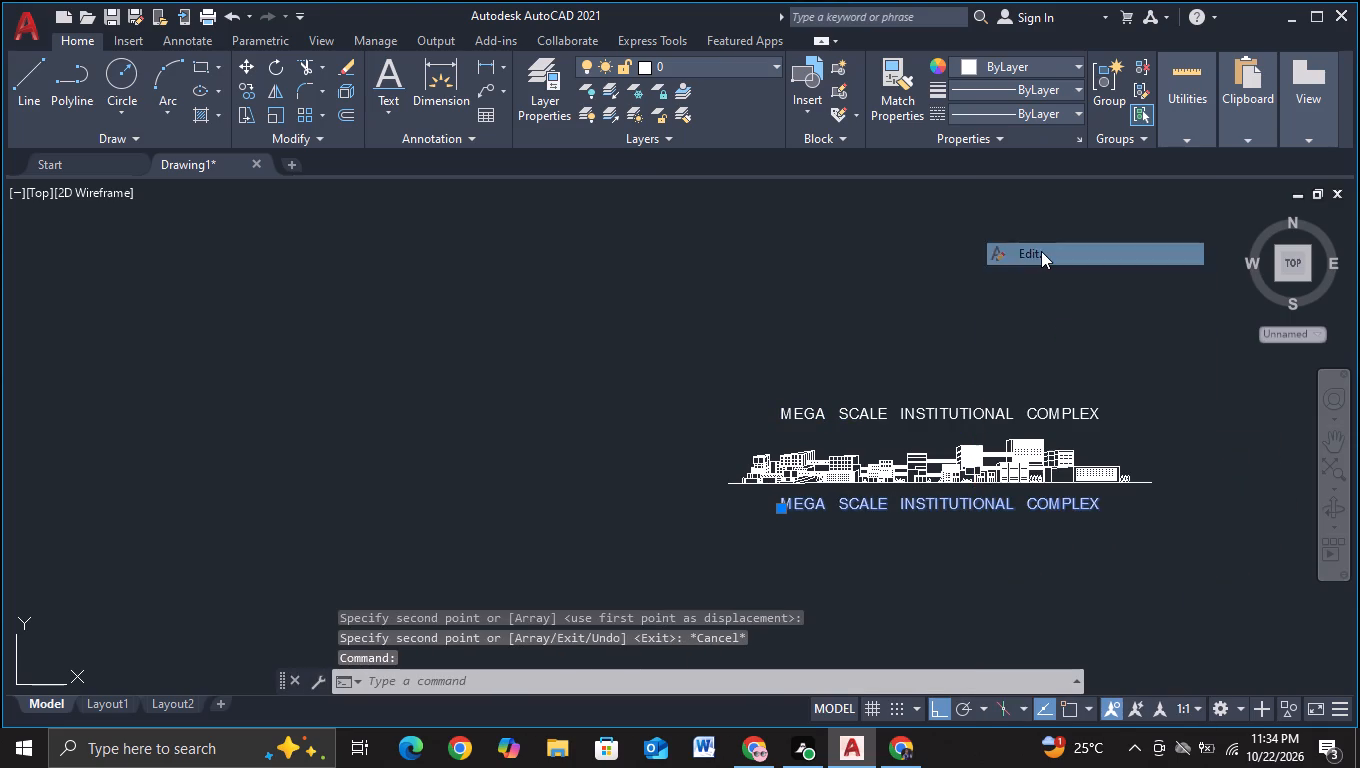
{"action": "key", "text": "BackSpace"}
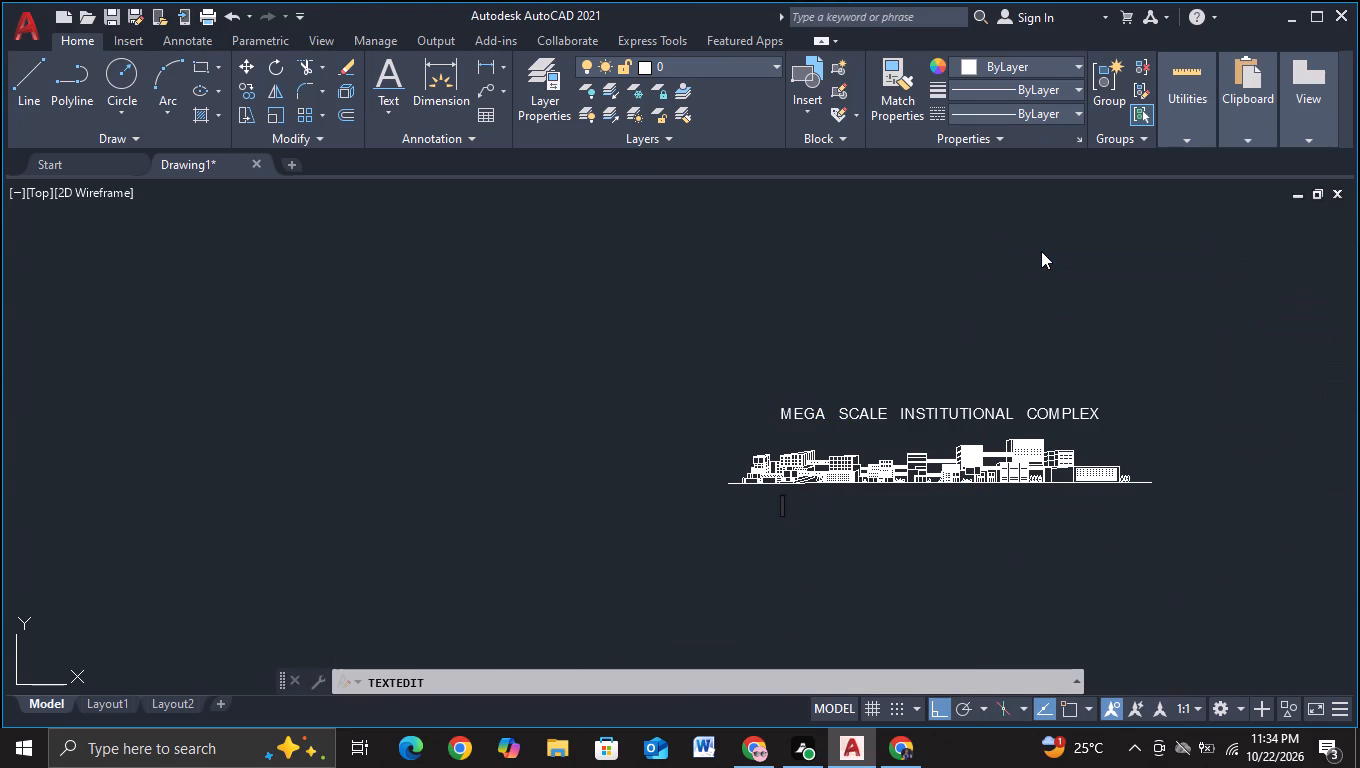
{"action": "type", "text": "FRONTH"}
{"action": "key", "text": "space"}
{"action": "key", "text": "space"}
{"action": "key", "text": "space"}
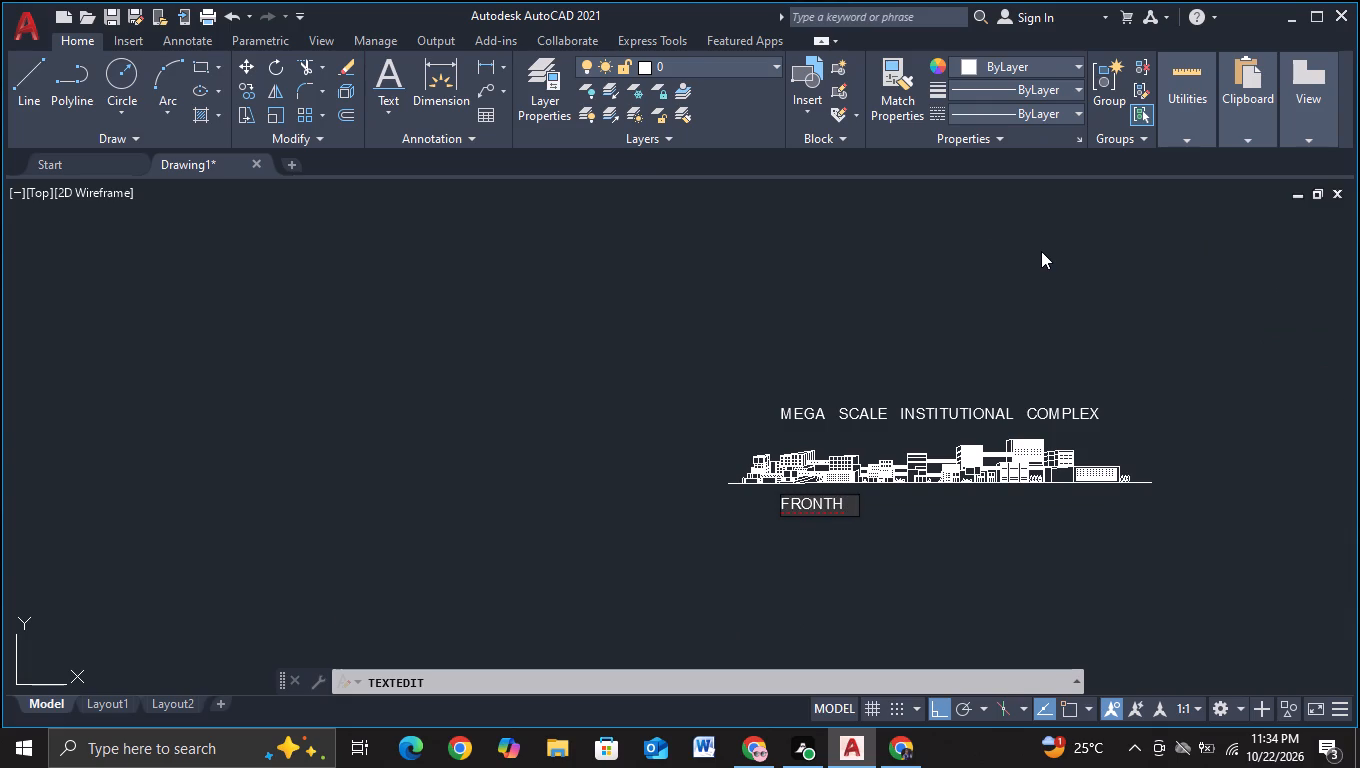
{"action": "type", "text": "ORTHO"}
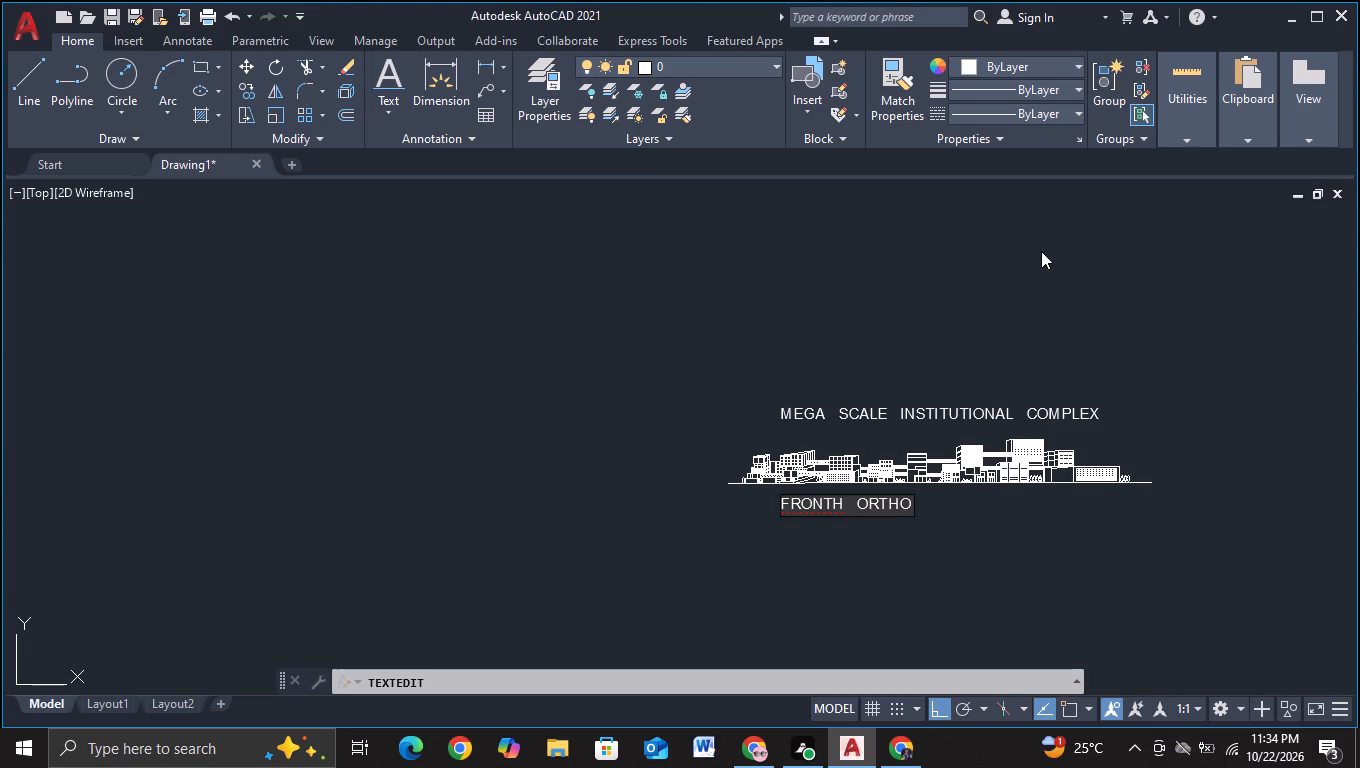
{"action": "type", "text": "GONAL"}
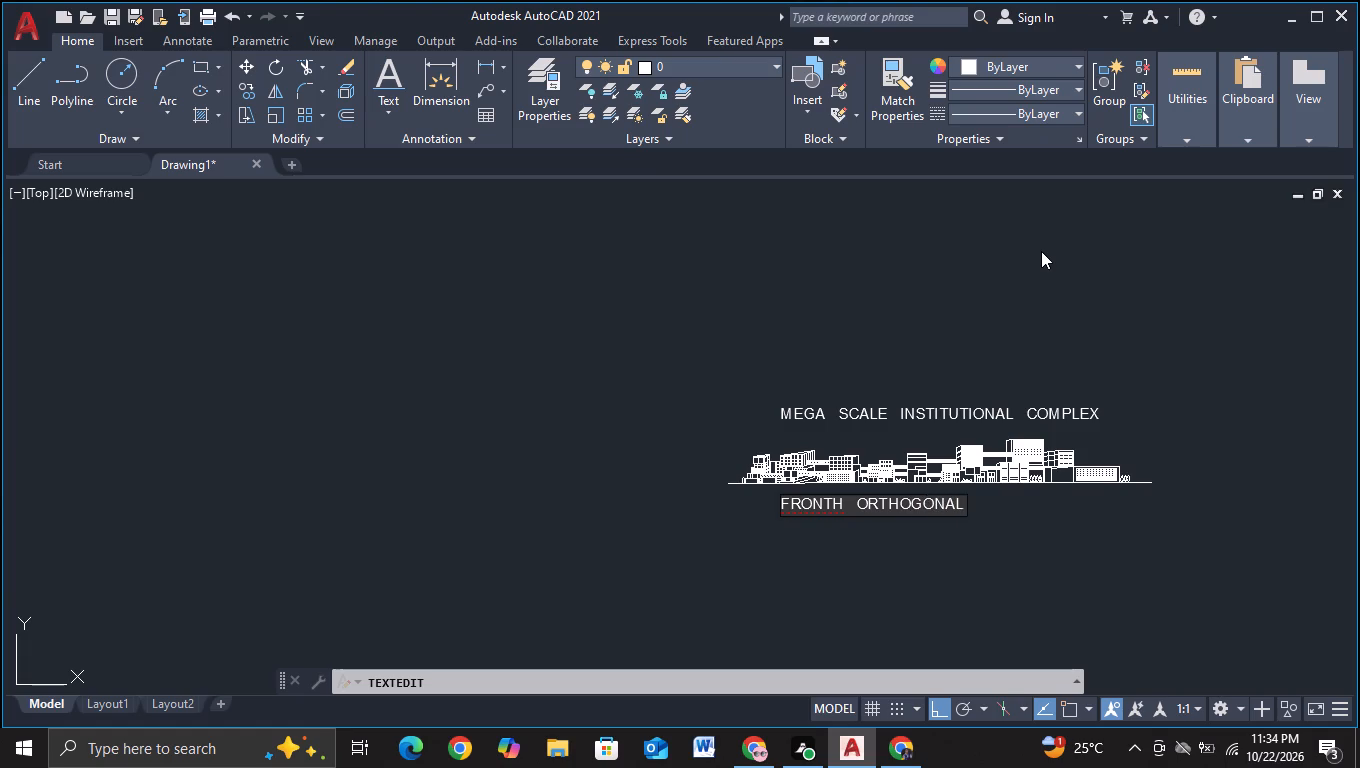
{"action": "key", "text": "space"}
{"action": "key", "text": "space"}
{"action": "key", "text": "space"}
{"action": "key", "text": "space"}
{"action": "type", "text": "ELEVATION"}
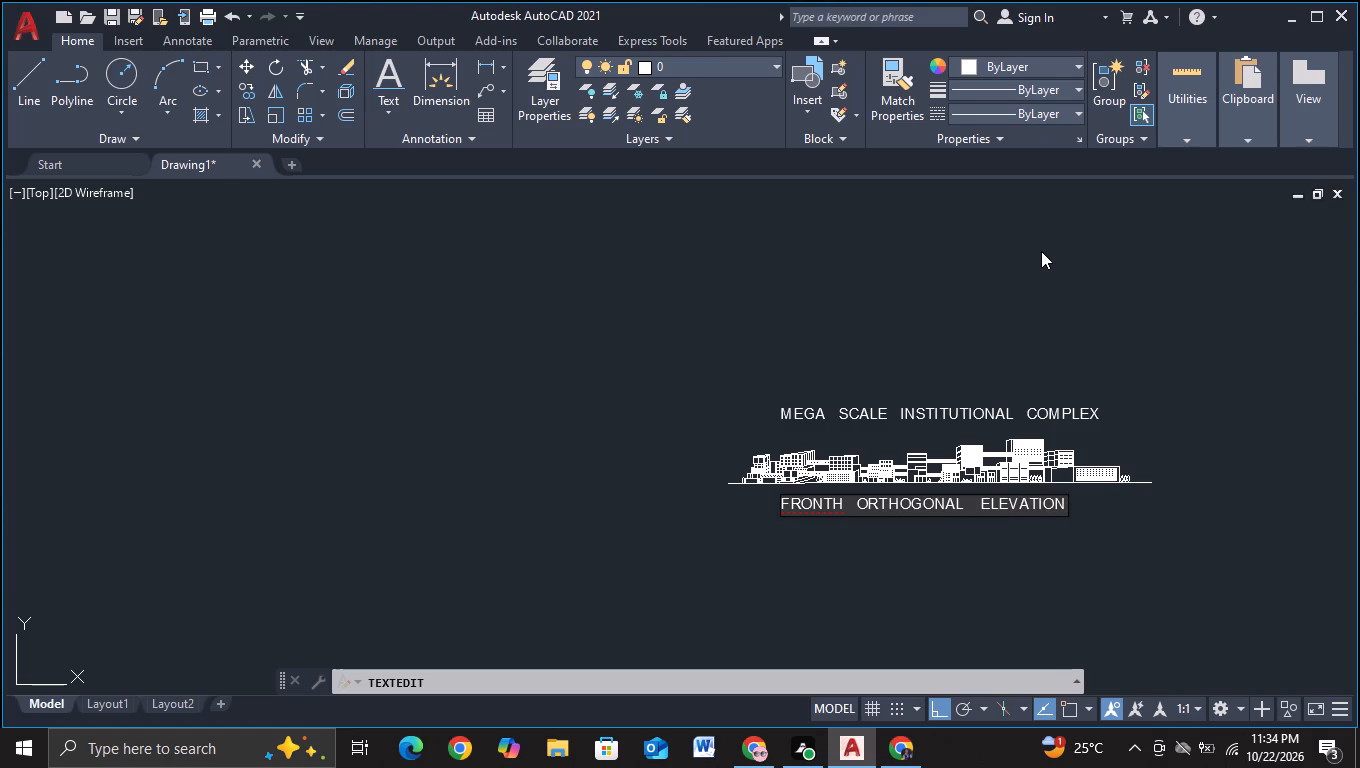
{"action": "key", "text": "Return"}
{"action": "key", "text": "Escape"}
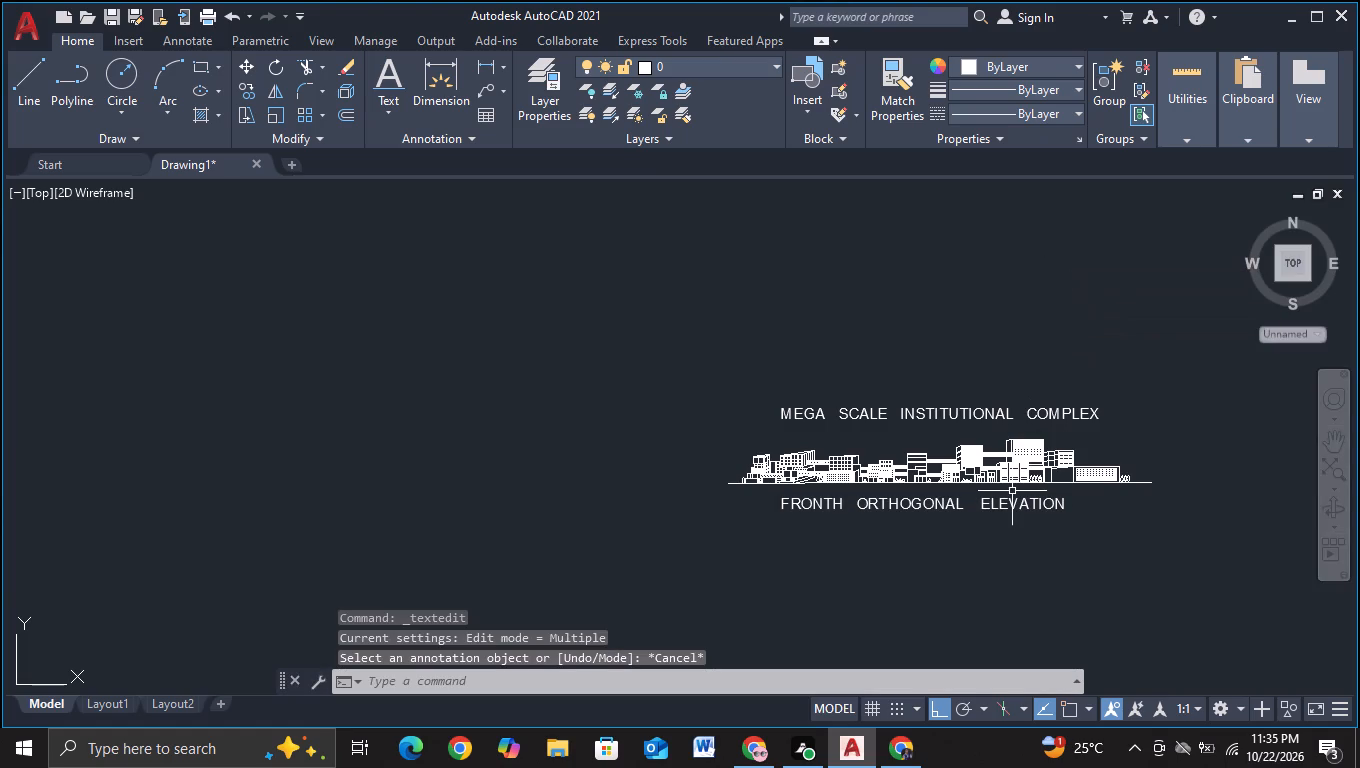
Scale the FRONTH ORTHOGONAL ELEVATION label down by eye so it is clearly smaller than the title above the buildings.
{"action": "left_click", "coordinate": [1012, 500]}
{"action": "key", "text": "s"}
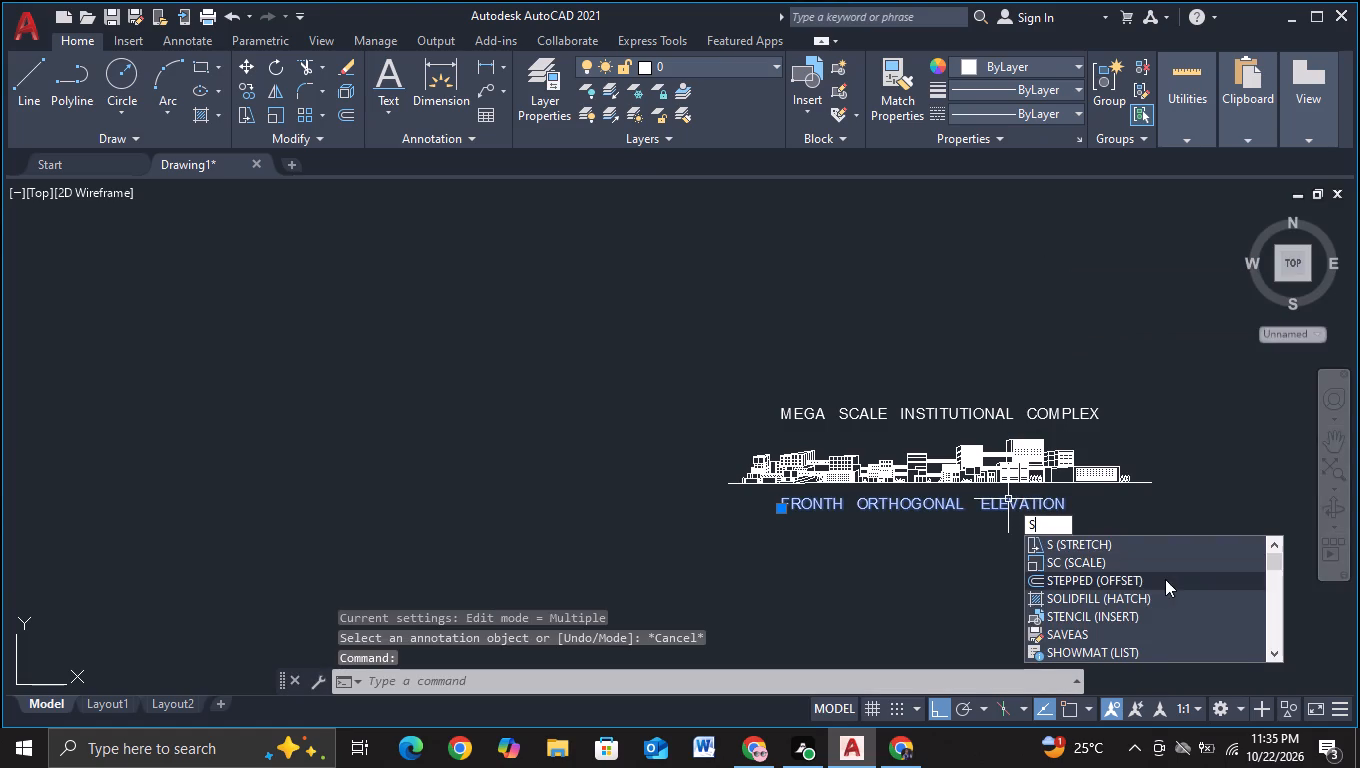
{"action": "left_click", "coordinate": [1160, 560]}
{"action": "left_click", "coordinate": [1061, 539]}
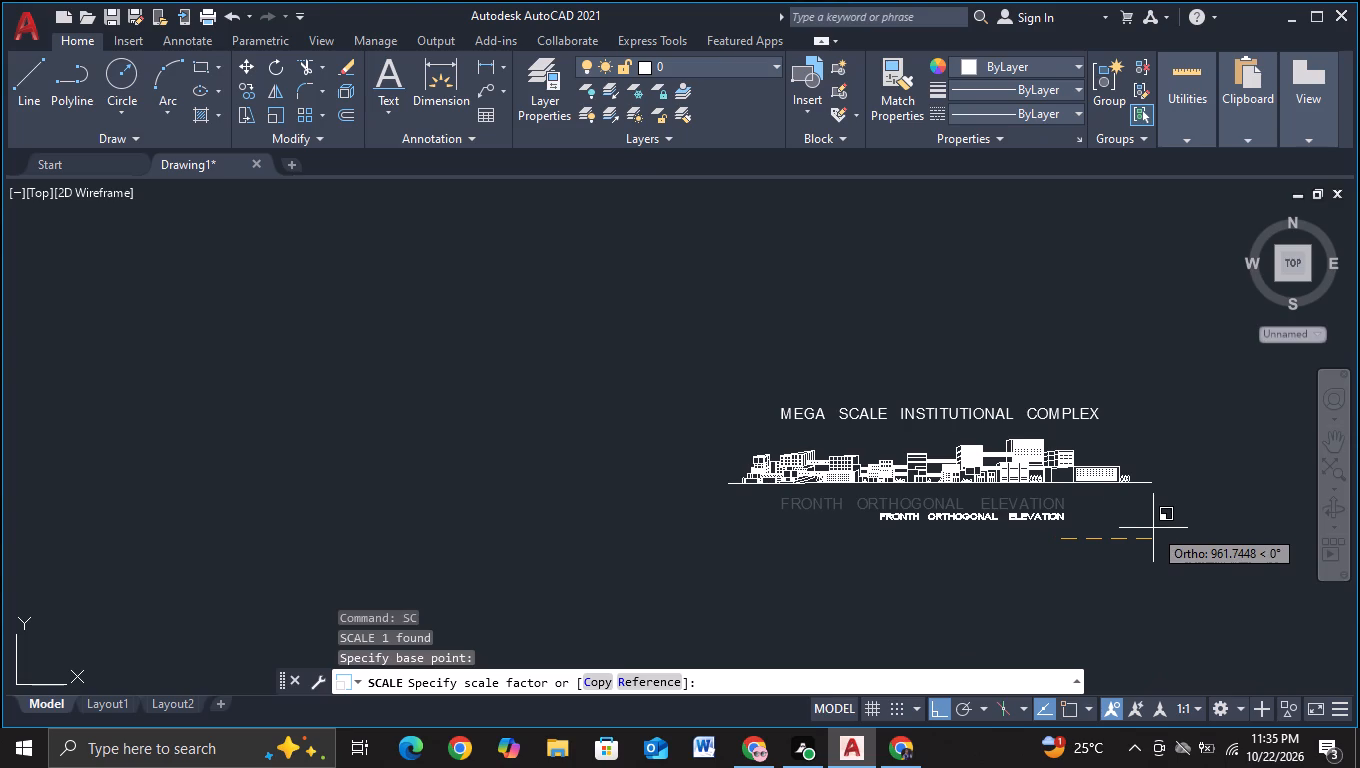
{"action": "left_click", "coordinate": [1161, 527]}
Move the elevation label freely, with Ortho off, to just under the ground line, starting at the line's left end.
{"action": "left_click", "coordinate": [1057, 516]}
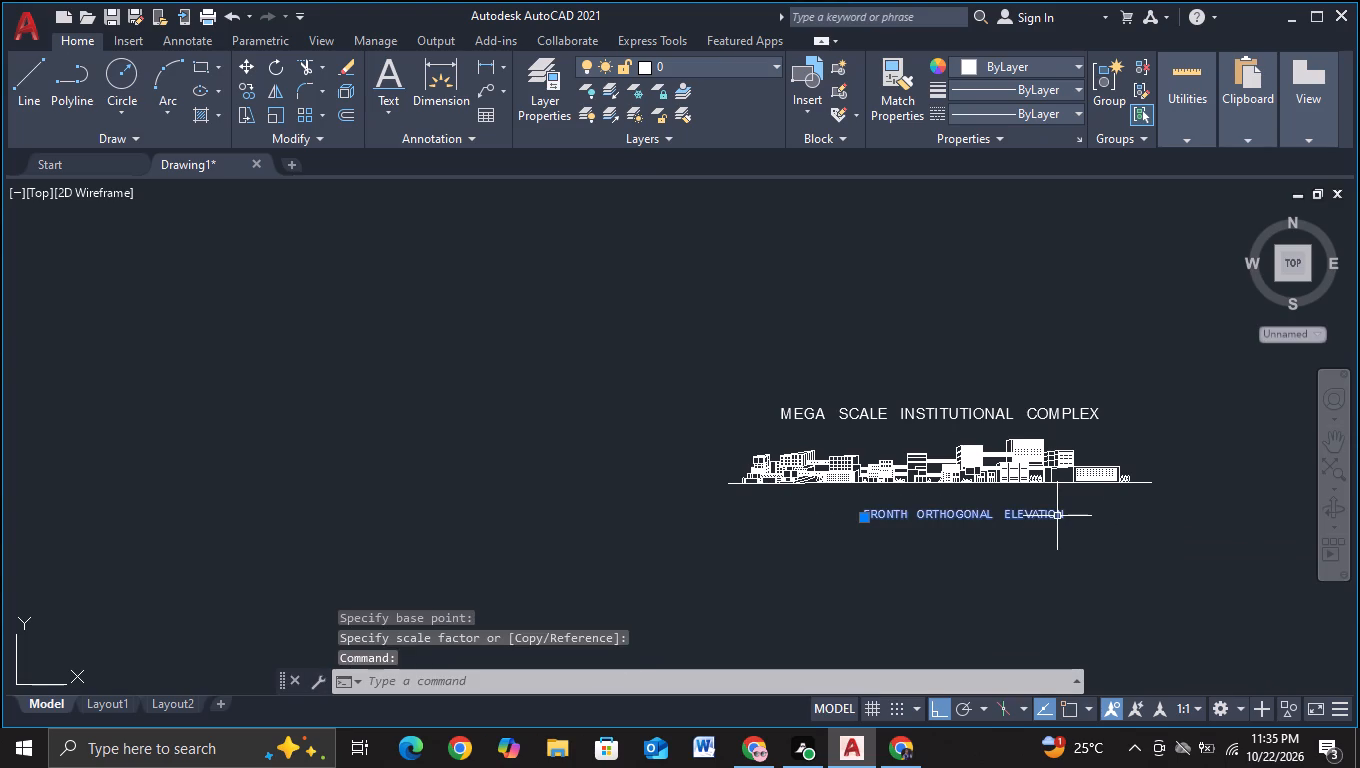
{"action": "key", "text": "m"}
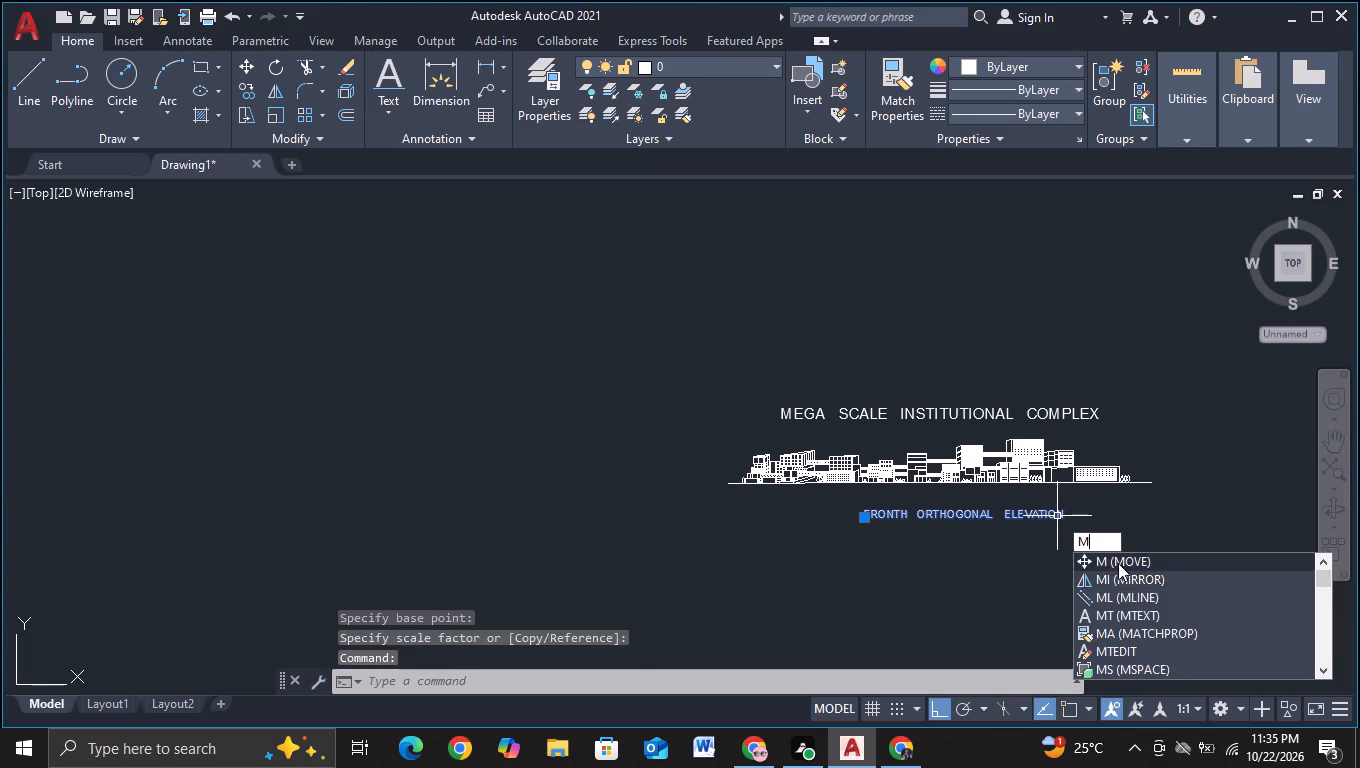
{"action": "left_click", "coordinate": [1118, 563]}
{"action": "left_click", "coordinate": [1000, 535]}
{"action": "scroll", "coordinate": [817, 517], "scroll_direction": "up", "scroll_amount": 2}
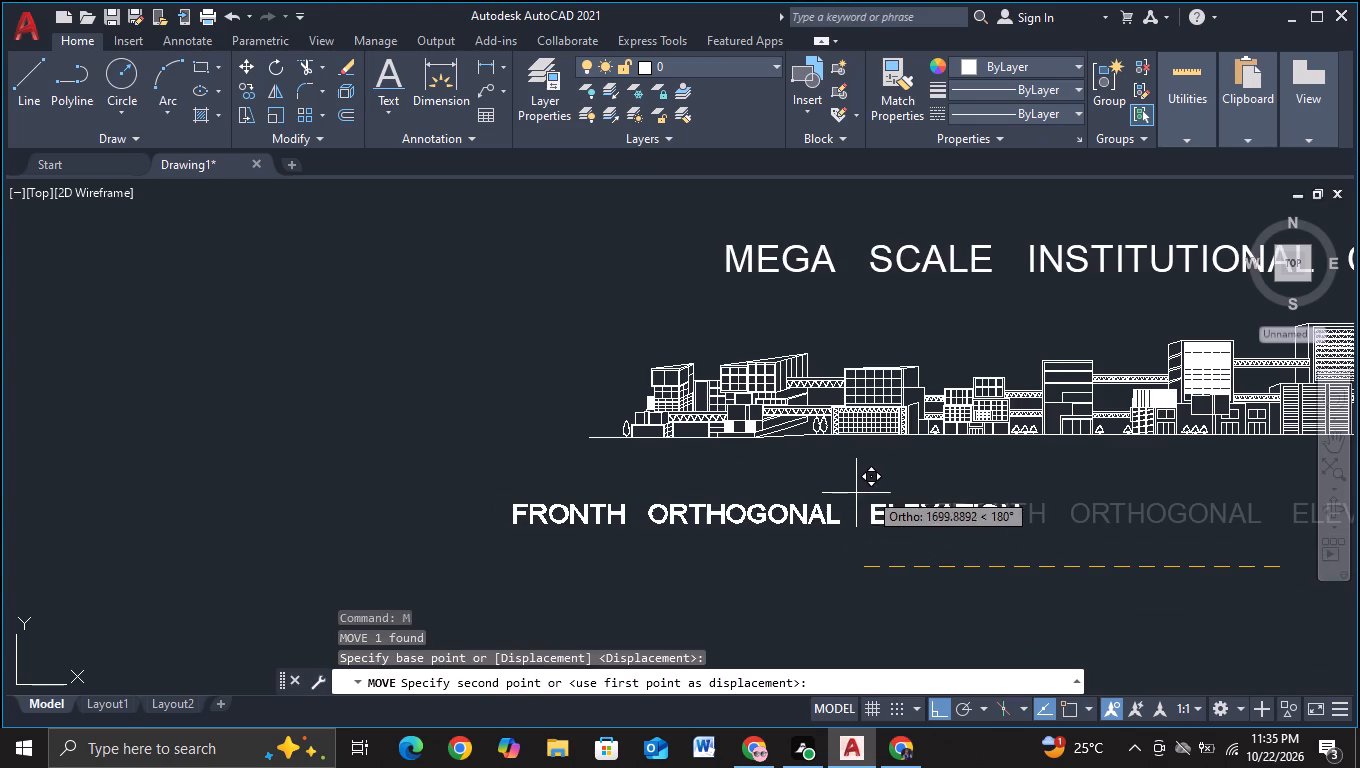
{"action": "key", "text": "F8"}
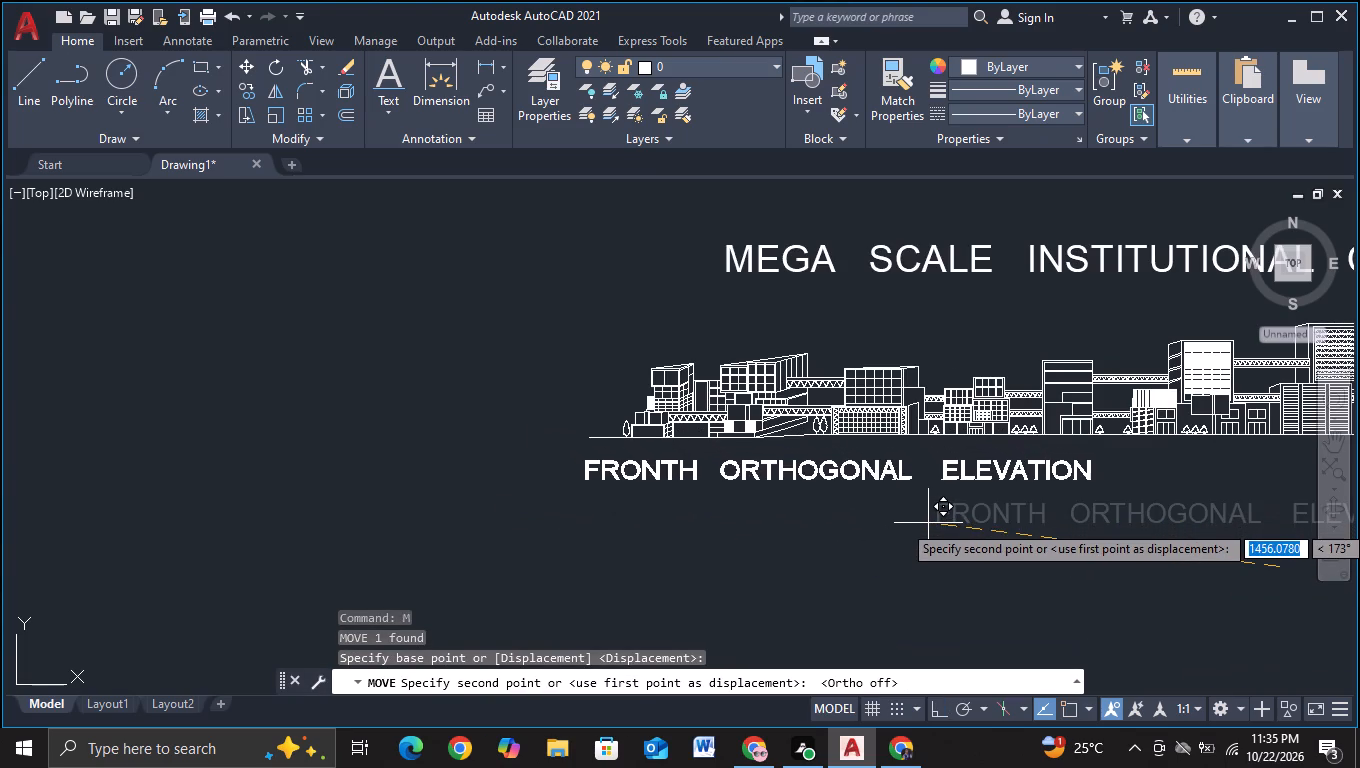
{"action": "left_click", "coordinate": [928, 523]}
Examine the whole elevation along its ground line together with the title above and the label below.
{"action": "scroll", "coordinate": [928, 523], "scroll_direction": "down", "scroll_amount": 2}
{"action": "middle_click_drag", "start_coordinate": [1015, 546], "coordinate": [688, 555]}
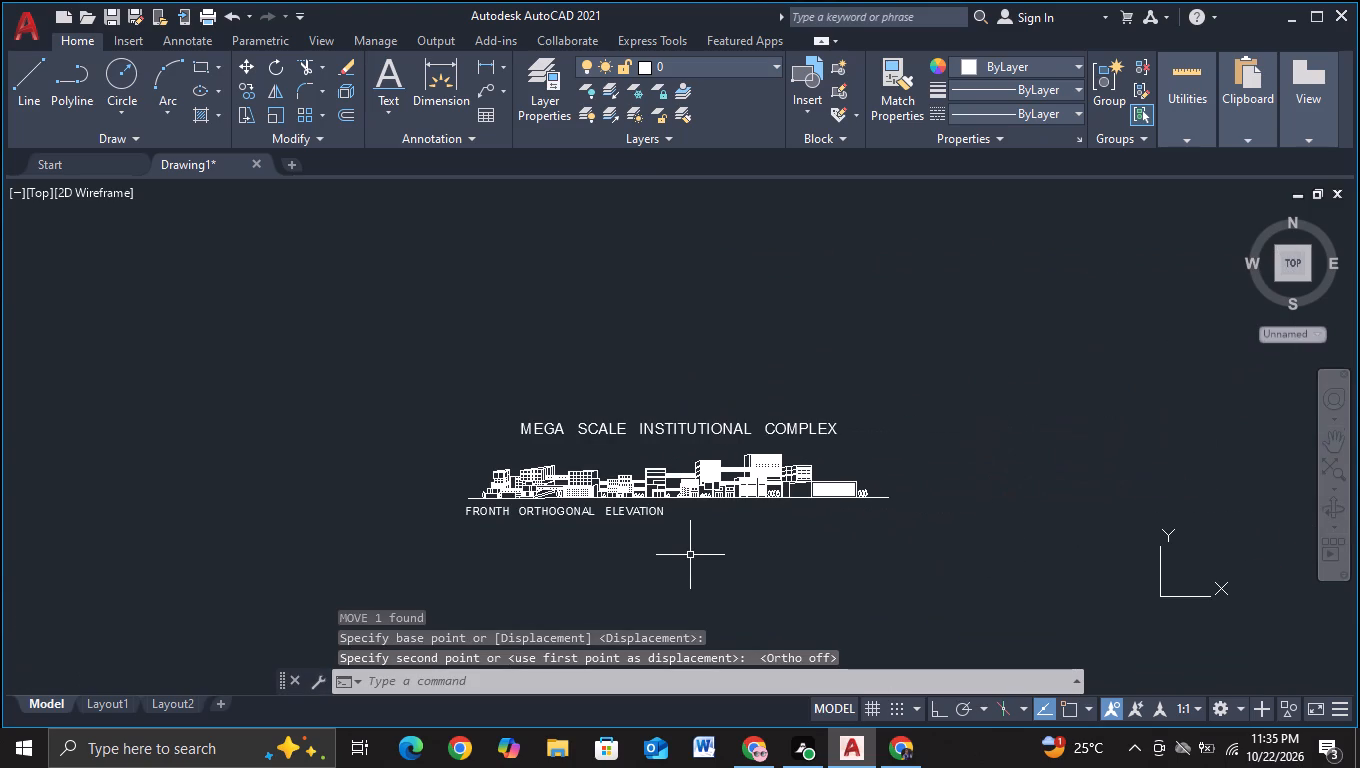
{"action": "scroll", "coordinate": [690, 555], "scroll_direction": "down", "scroll_amount": 2}
{"action": "scroll", "coordinate": [690, 555], "scroll_direction": "up", "scroll_amount": 2}
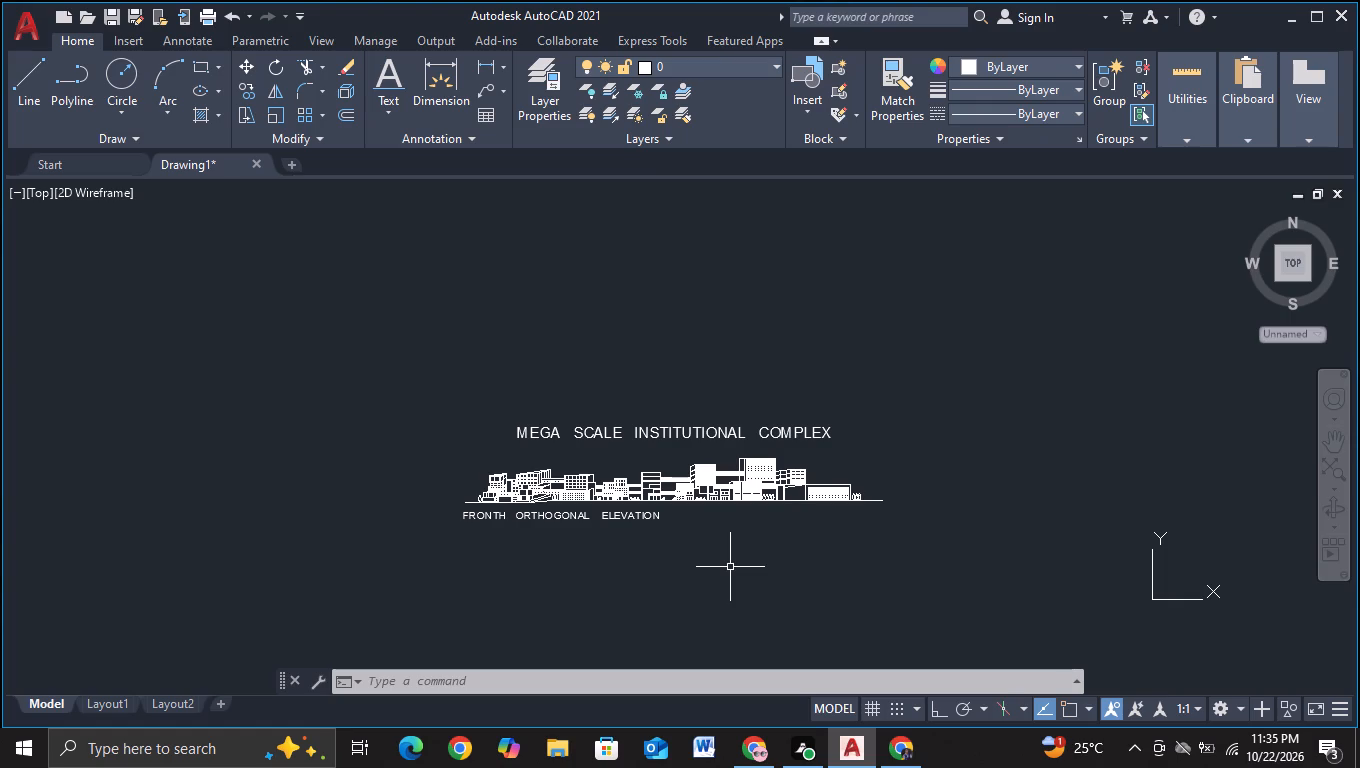
{"action": "scroll", "coordinate": [730, 567], "scroll_direction": "up", "scroll_amount": 3}
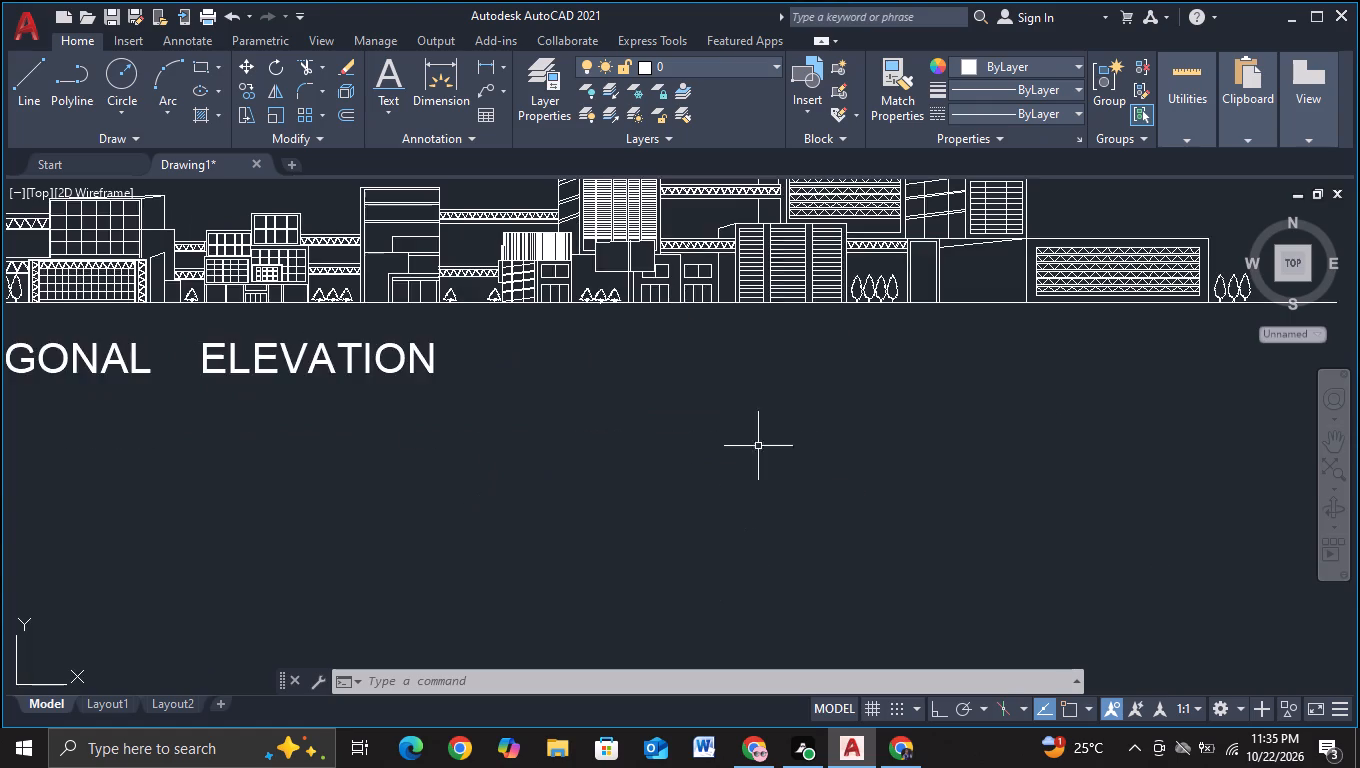
{"action": "middle_click_drag", "start_coordinate": [750, 440], "coordinate": [935, 488]}
{"action": "scroll", "coordinate": [838, 464], "scroll_direction": "down", "scroll_amount": 1}
{"action": "middle_click_drag", "start_coordinate": [851, 467], "coordinate": [471, 516]}
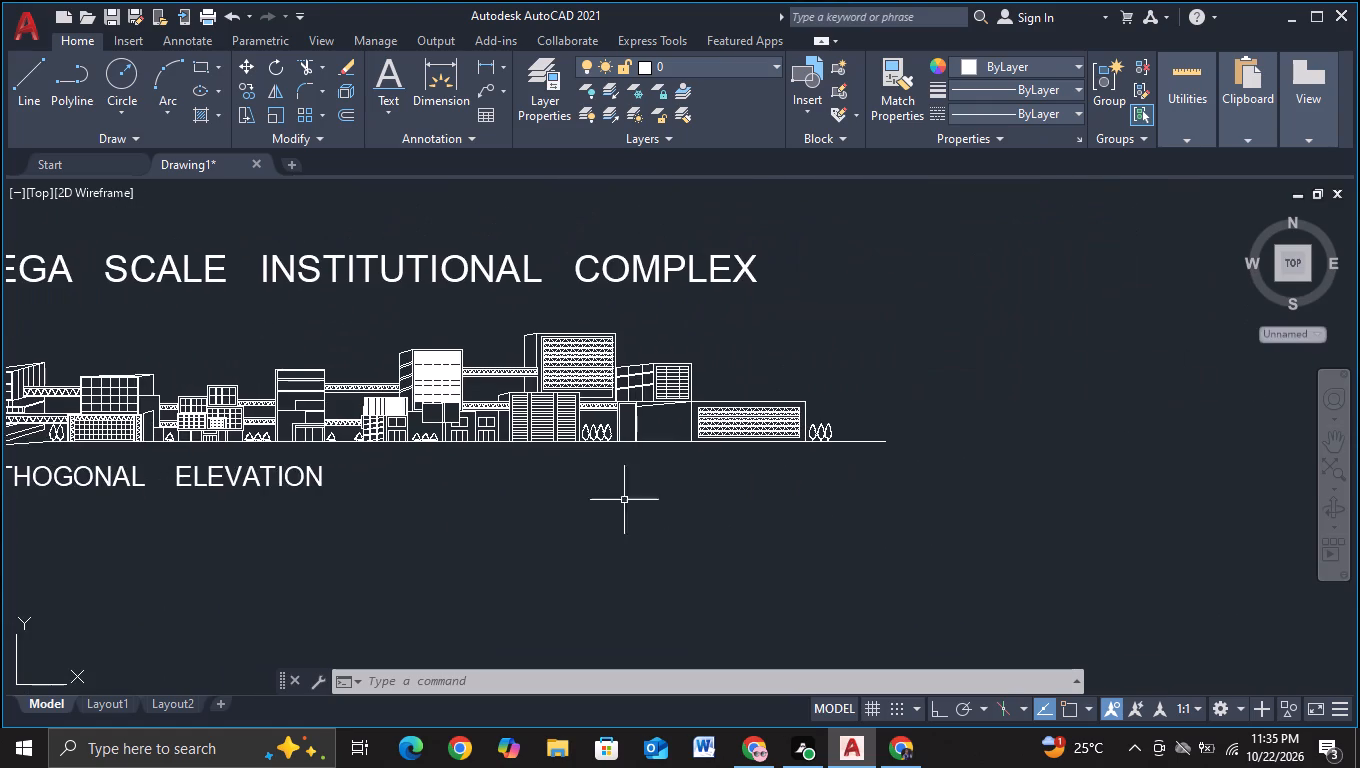
{"action": "middle_click_drag", "start_coordinate": [531, 502], "coordinate": [678, 475]}
{"action": "key", "text": "Escape"}
{"action": "scroll", "coordinate": [580, 509], "scroll_direction": "down", "scroll_amount": 1}
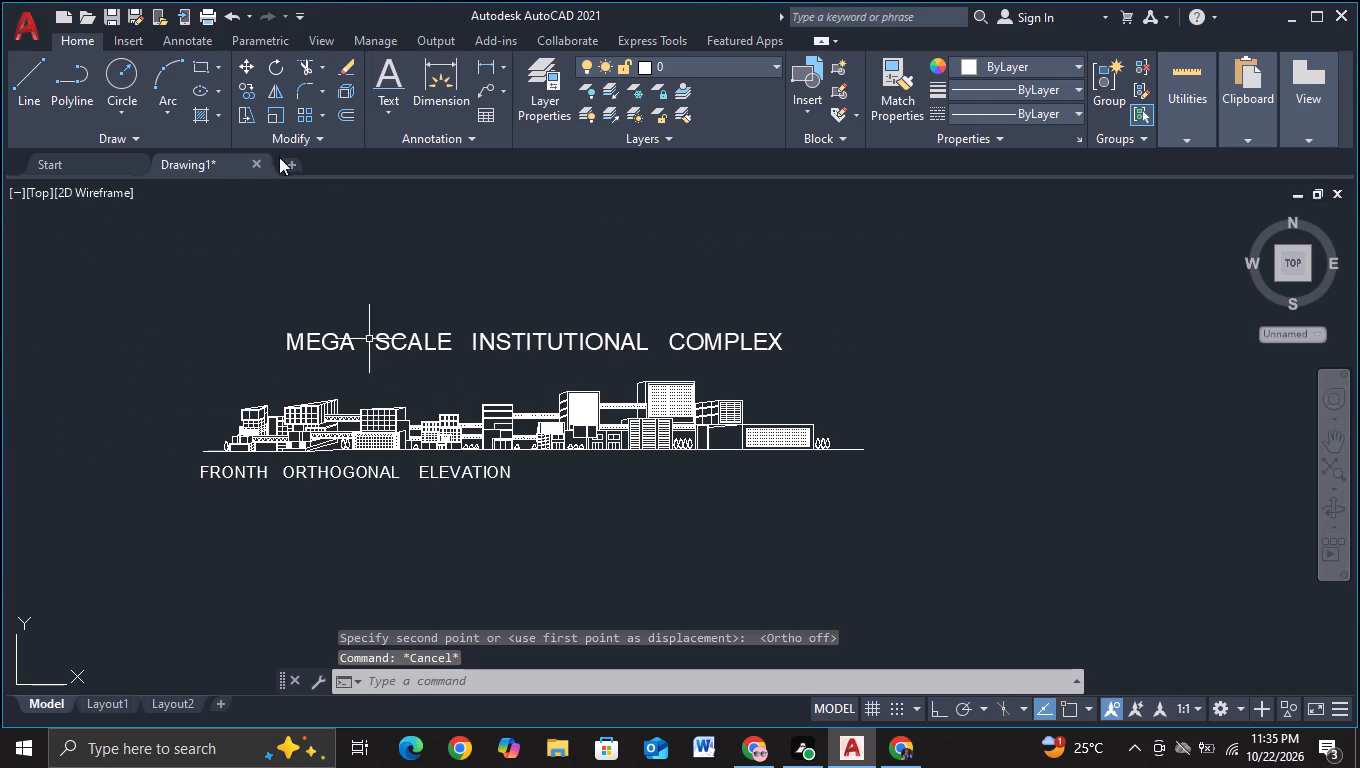
Save the drawing under the new name HELLO in the Documents folder.
{"action": "left_click", "coordinate": [136, 15]}
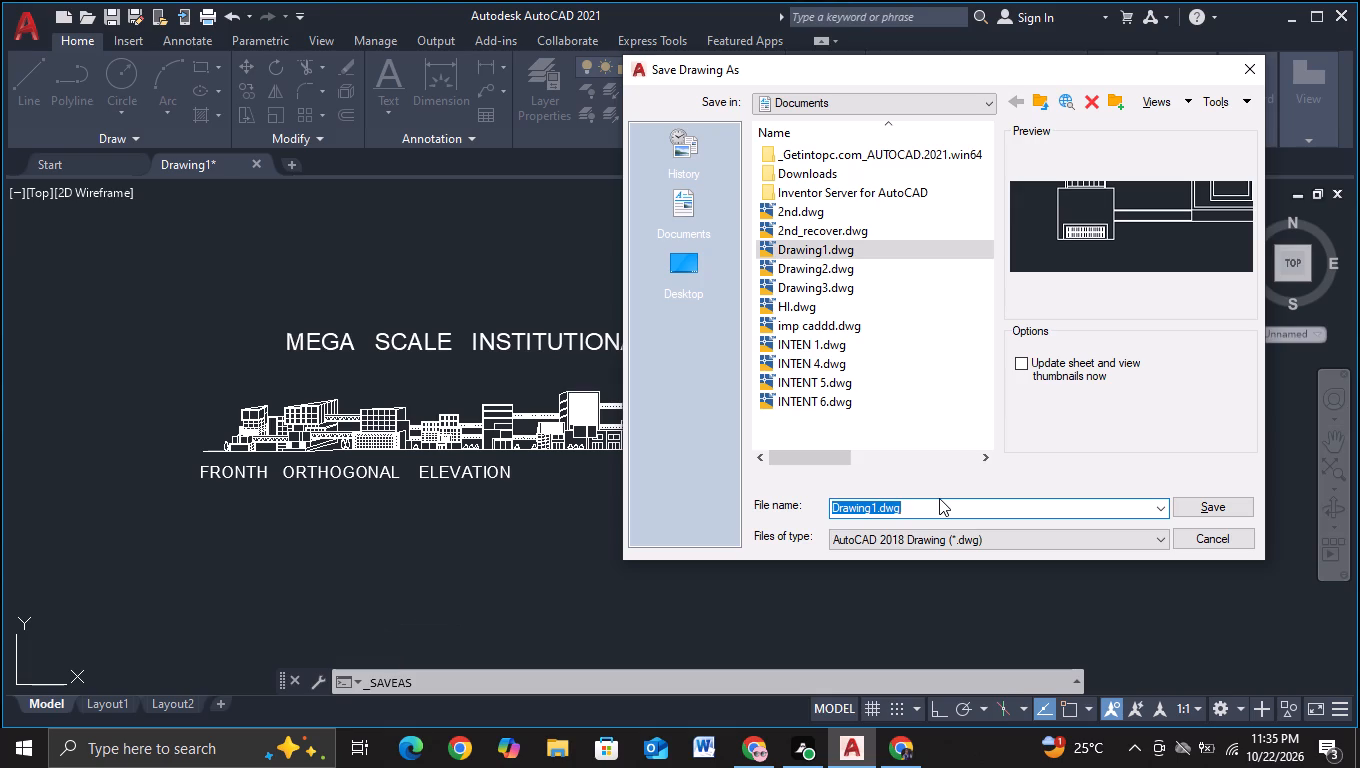
{"action": "key", "text": "BackSpace"}
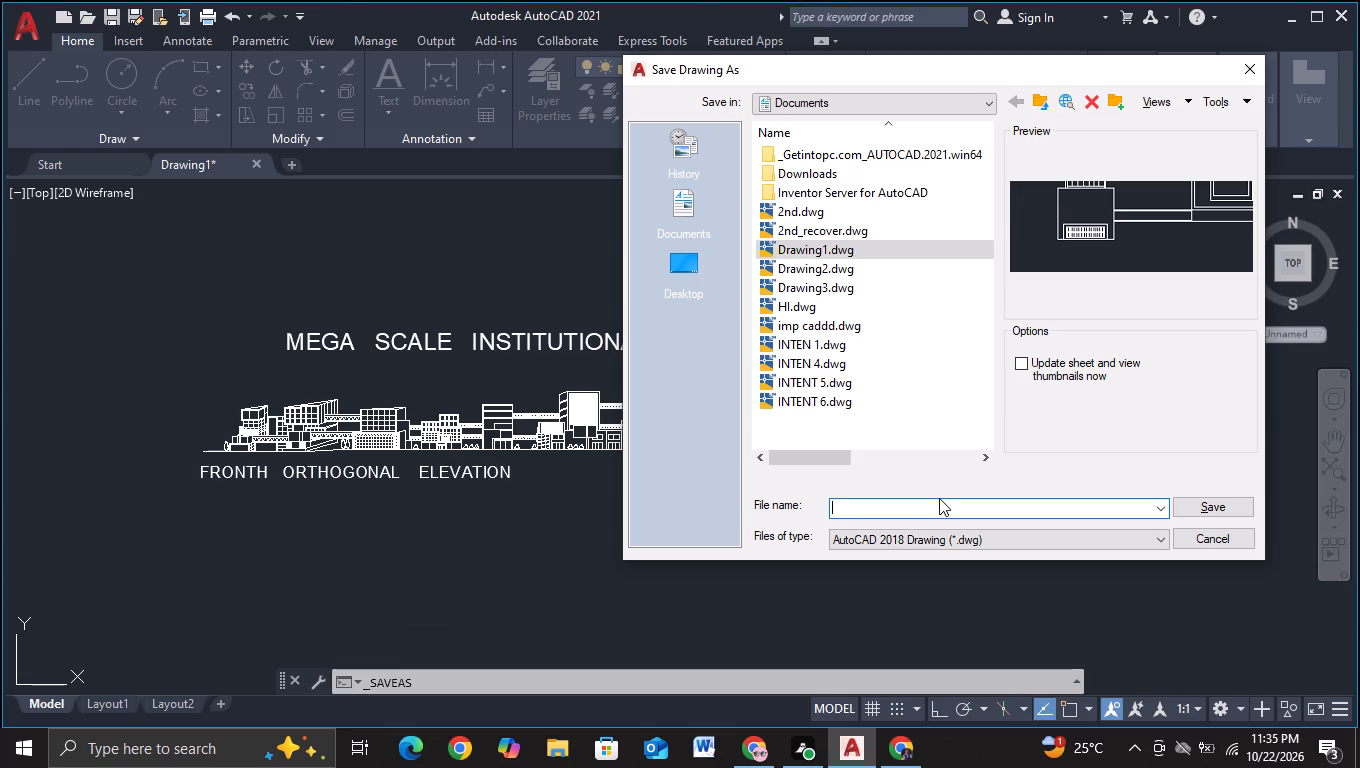
{"action": "type", "text": "HELLO"}
{"action": "key", "text": "Return"}
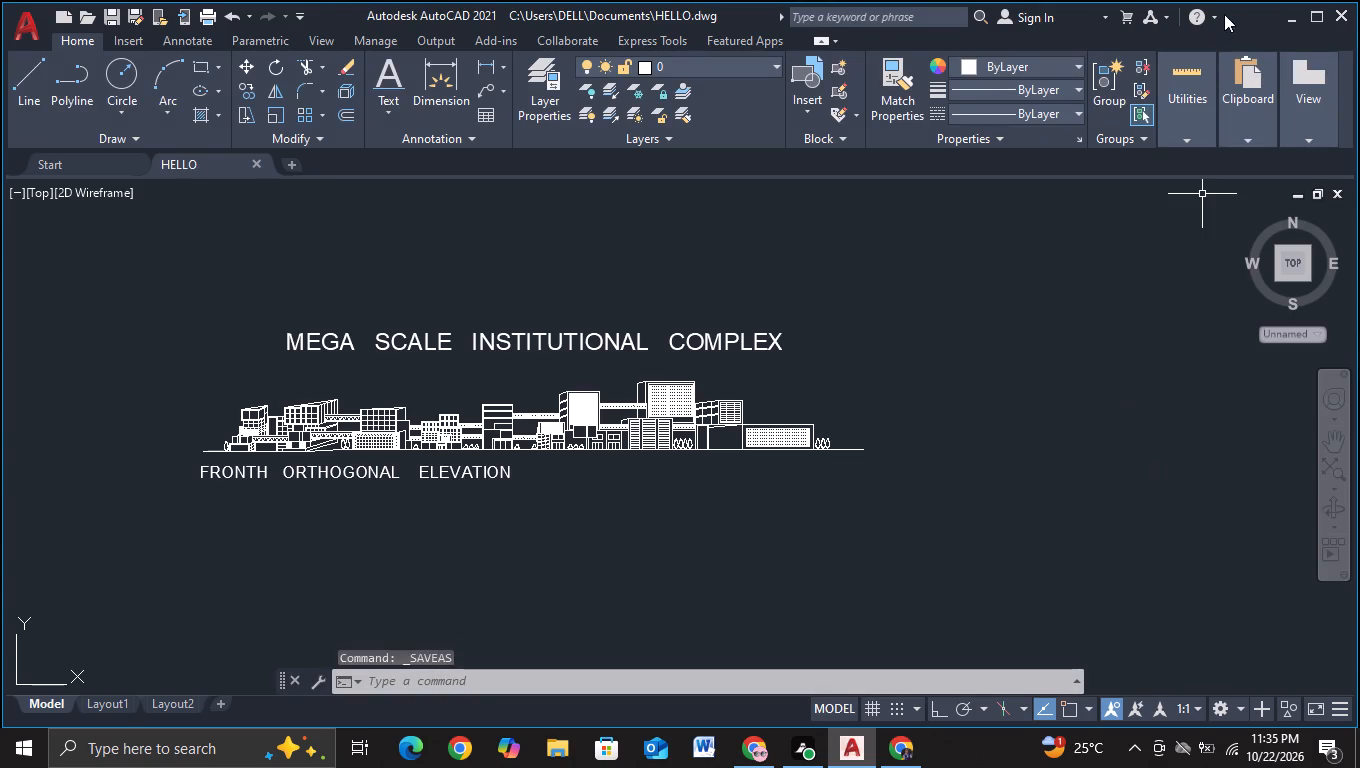
Minimise AutoCAD to return to the Fuji recording window on the desktop.
{"action": "left_click", "coordinate": [1284, 20]}
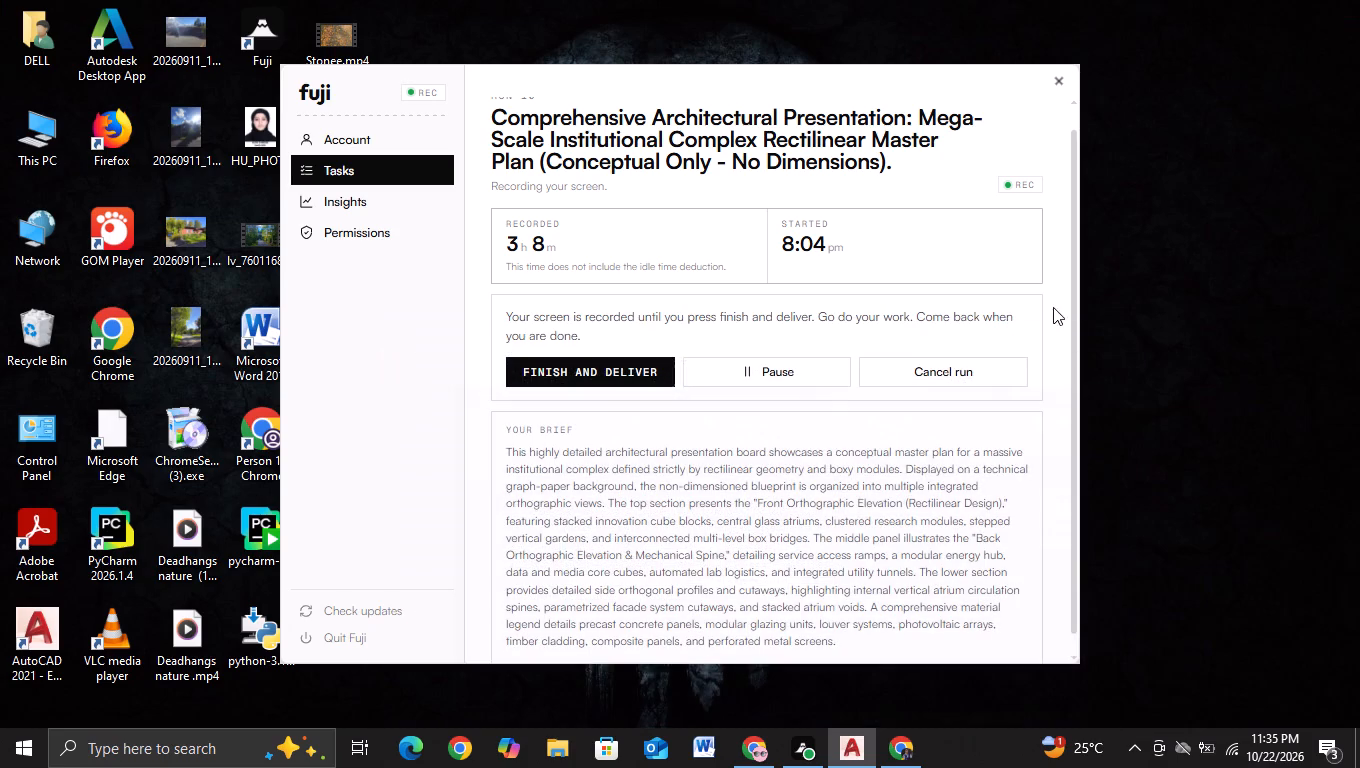